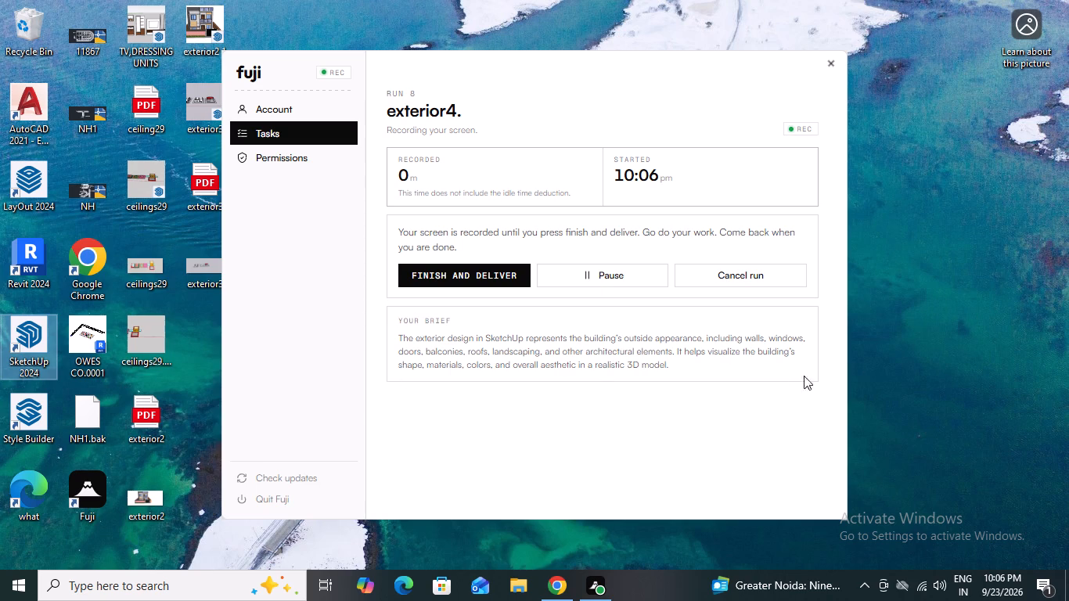
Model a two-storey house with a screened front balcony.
Launch SketchUp and open the recent exterior3 model, dismissing the read-only prompt.
{"action": "double_click", "coordinate": [28, 345]}
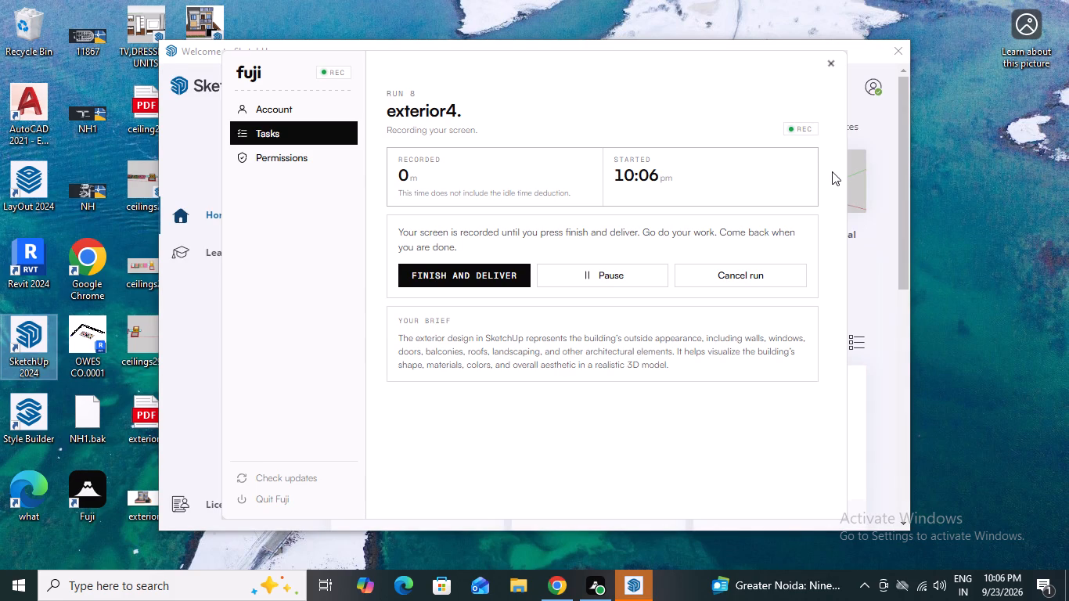
{"action": "scroll", "coordinate": [832, 171], "scroll_direction": "up", "scroll_amount": 1}
{"action": "left_click", "coordinate": [637, 591]}
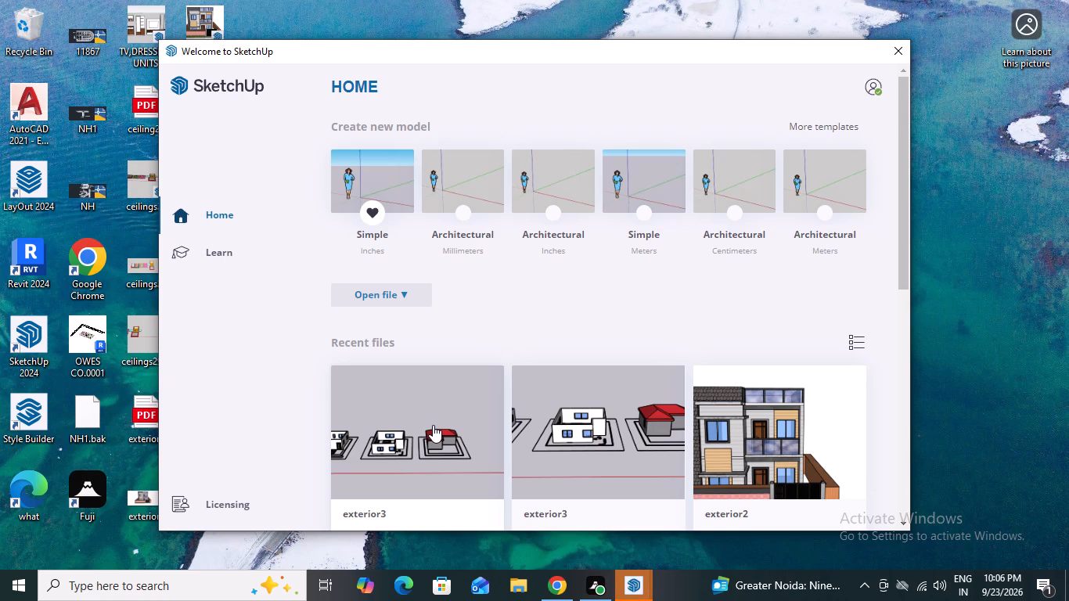
{"action": "double_click", "coordinate": [434, 425]}
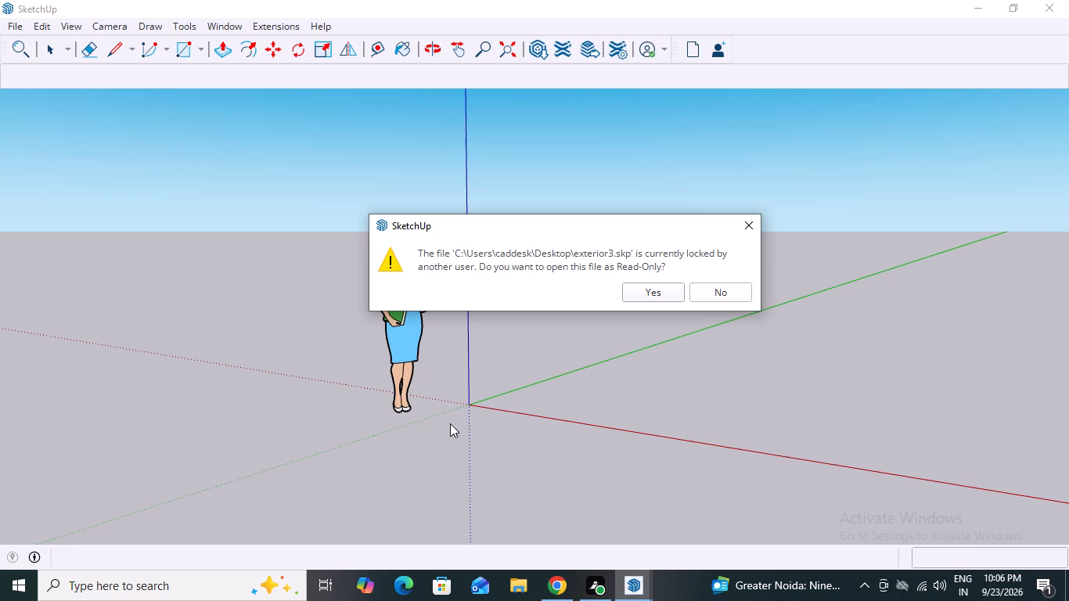
{"action": "left_click", "coordinate": [745, 224]}
{"action": "scroll", "coordinate": [552, 259], "scroll_direction": "down", "scroll_amount": 14}
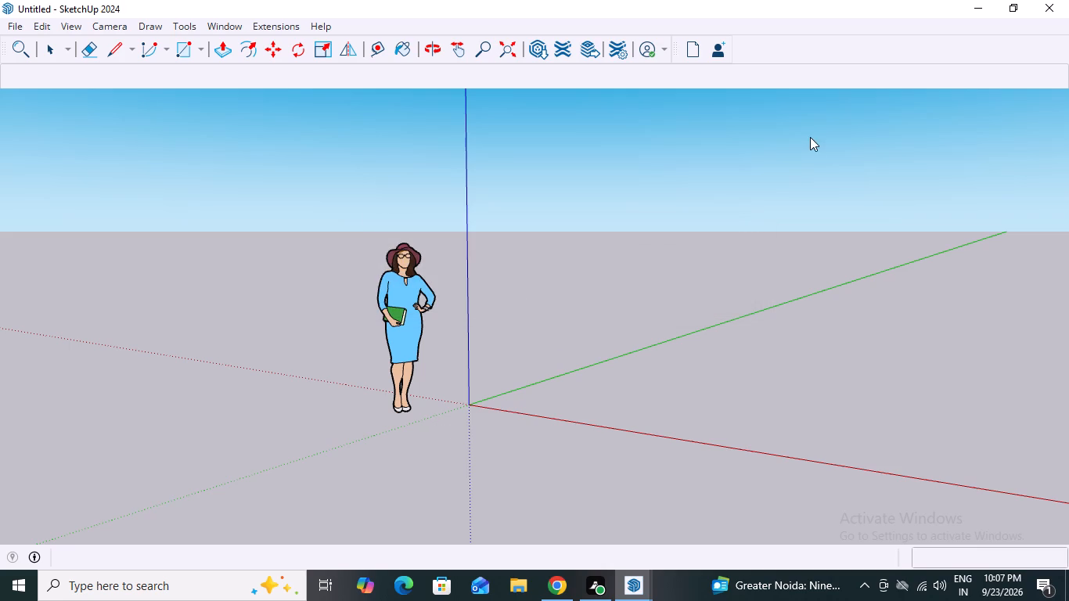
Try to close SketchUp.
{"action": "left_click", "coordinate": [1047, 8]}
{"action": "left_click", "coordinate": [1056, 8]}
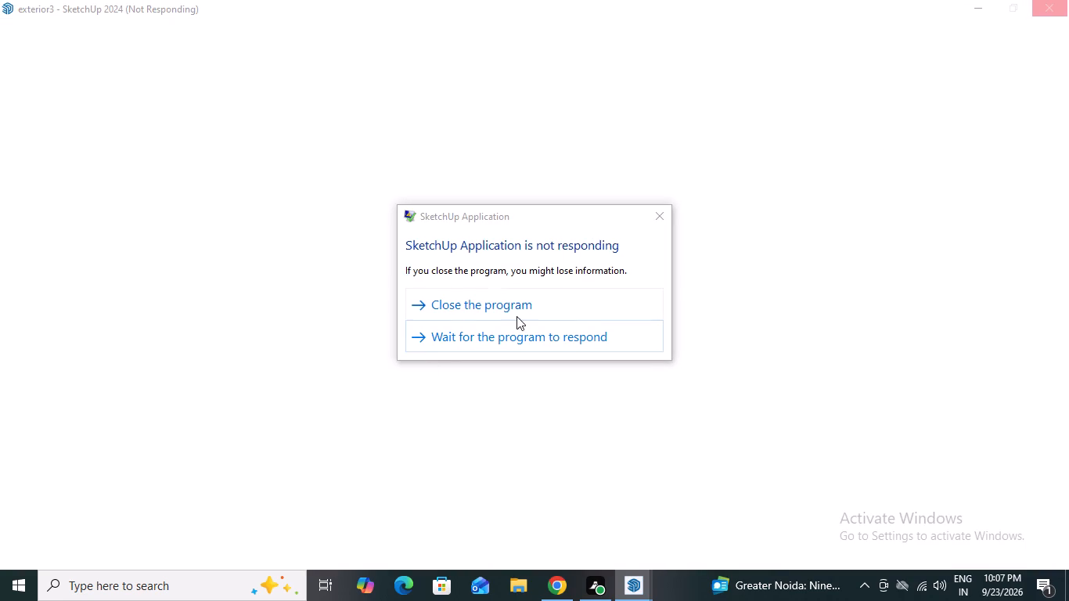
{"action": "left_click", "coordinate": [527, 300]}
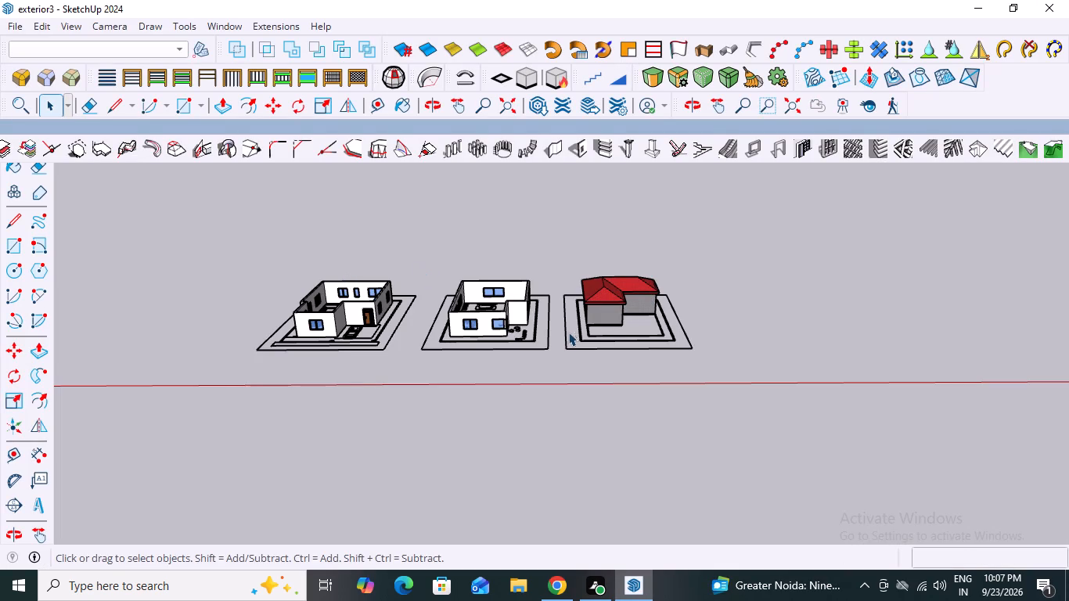
Examine the three house models, checking the outdoor plants, interior layouts and the open-topped walls of the house with the car.
{"action": "scroll", "coordinate": [573, 332], "scroll_direction": "down", "scroll_amount": 1}
{"action": "scroll", "coordinate": [502, 330], "scroll_direction": "up", "scroll_amount": 2}
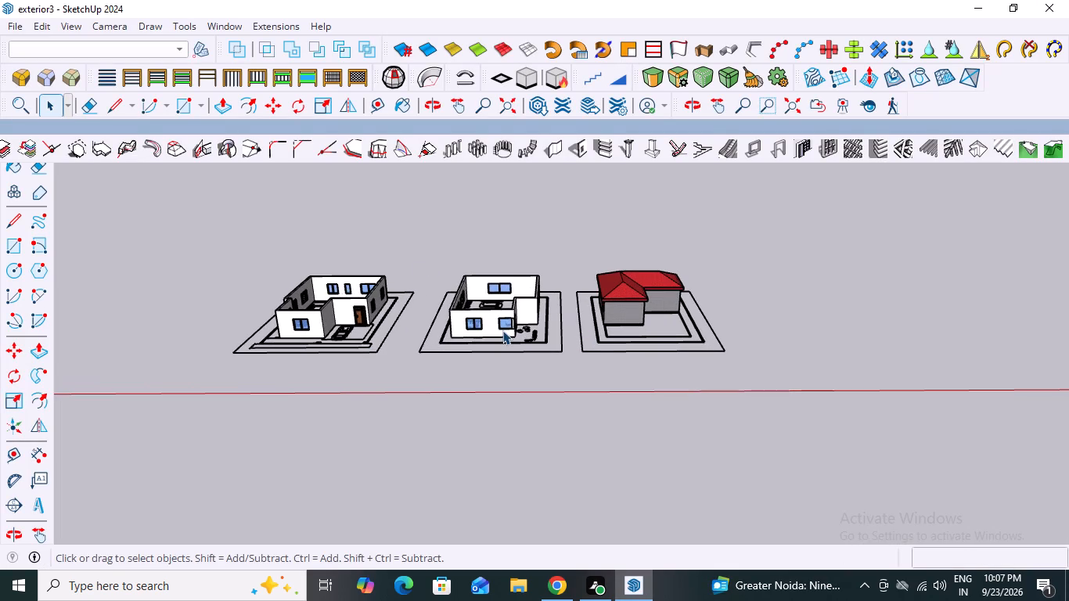
{"action": "scroll", "coordinate": [455, 294], "scroll_direction": "up", "scroll_amount": 8}
{"action": "scroll", "coordinate": [637, 307], "scroll_direction": "down", "scroll_amount": 4}
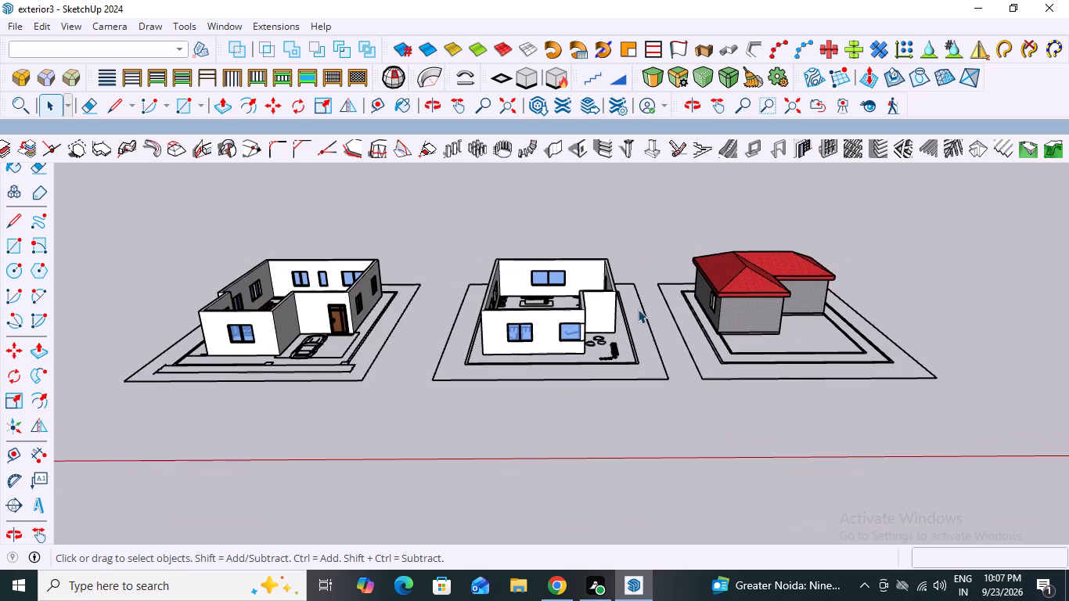
{"action": "middle_click_drag", "start_coordinate": [599, 336], "coordinate": [601, 345]}
{"action": "scroll", "coordinate": [597, 342], "scroll_direction": "up", "scroll_amount": 11}
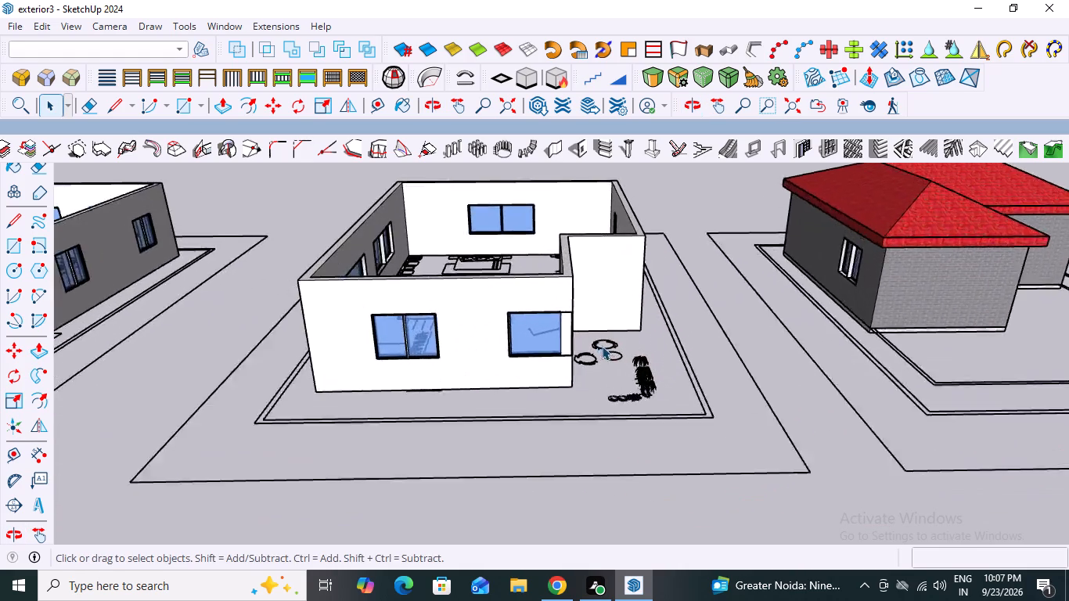
{"action": "scroll", "coordinate": [602, 346], "scroll_direction": "up", "scroll_amount": 10}
{"action": "scroll", "coordinate": [602, 346], "scroll_direction": "down", "scroll_amount": 3}
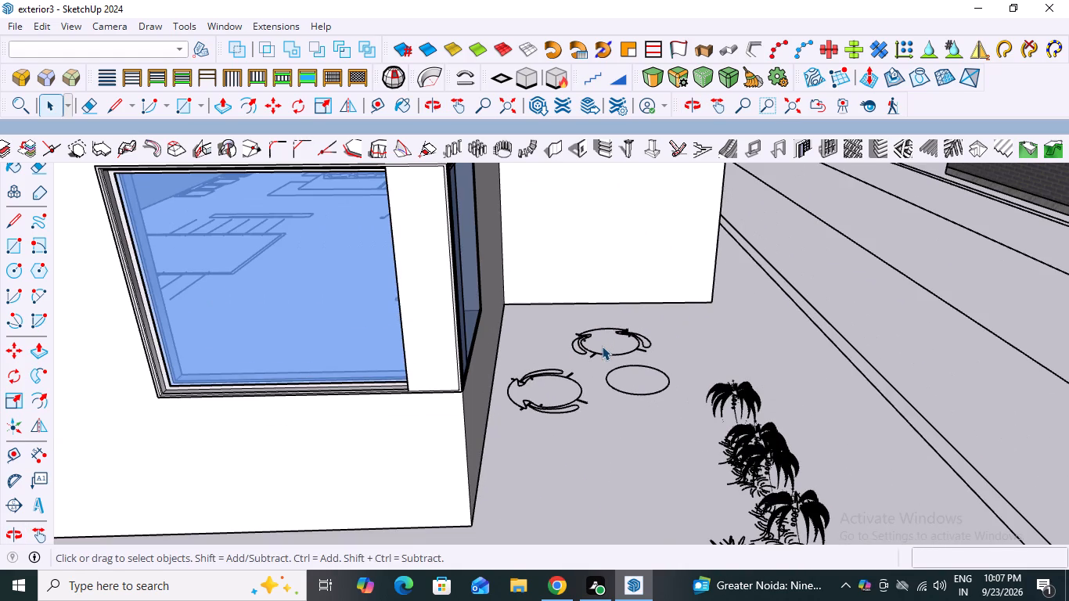
{"action": "scroll", "coordinate": [602, 346], "scroll_direction": "down", "scroll_amount": 3}
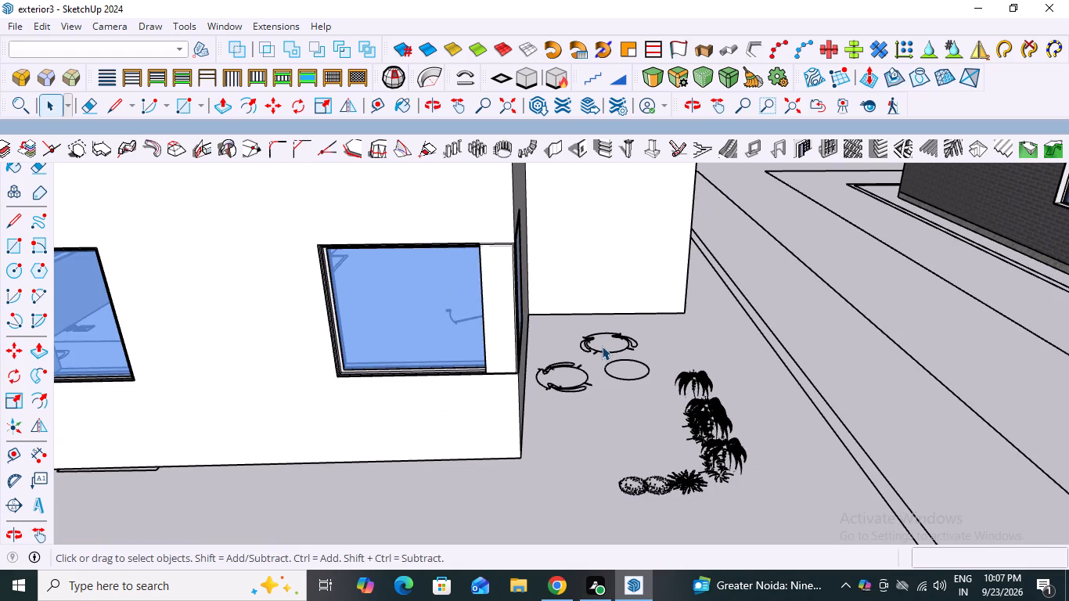
{"action": "scroll", "coordinate": [602, 346], "scroll_direction": "down", "scroll_amount": 18}
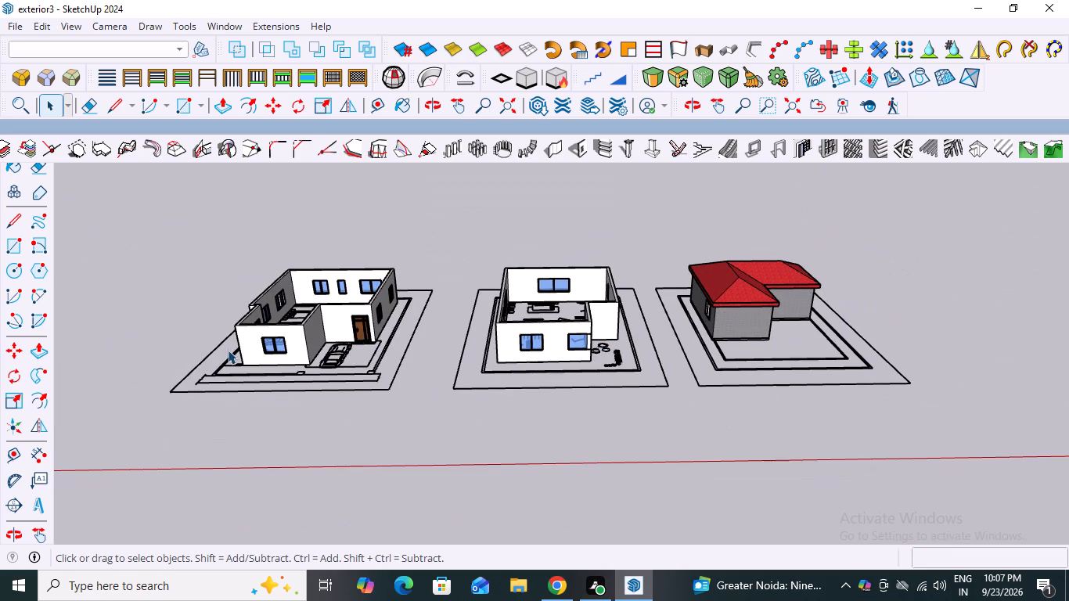
{"action": "scroll", "coordinate": [272, 351], "scroll_direction": "up", "scroll_amount": 4}
{"action": "middle_click_drag", "start_coordinate": [326, 338], "coordinate": [336, 324]}
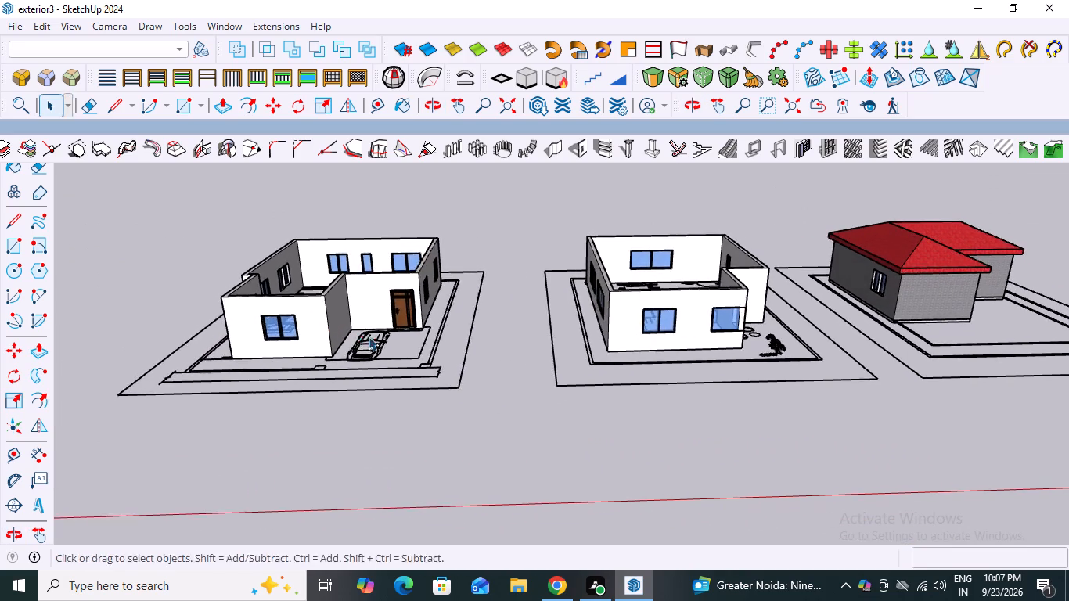
{"action": "middle_click_drag", "start_coordinate": [372, 338], "coordinate": [395, 349]}
{"action": "scroll", "coordinate": [304, 304], "scroll_direction": "up", "scroll_amount": 3}
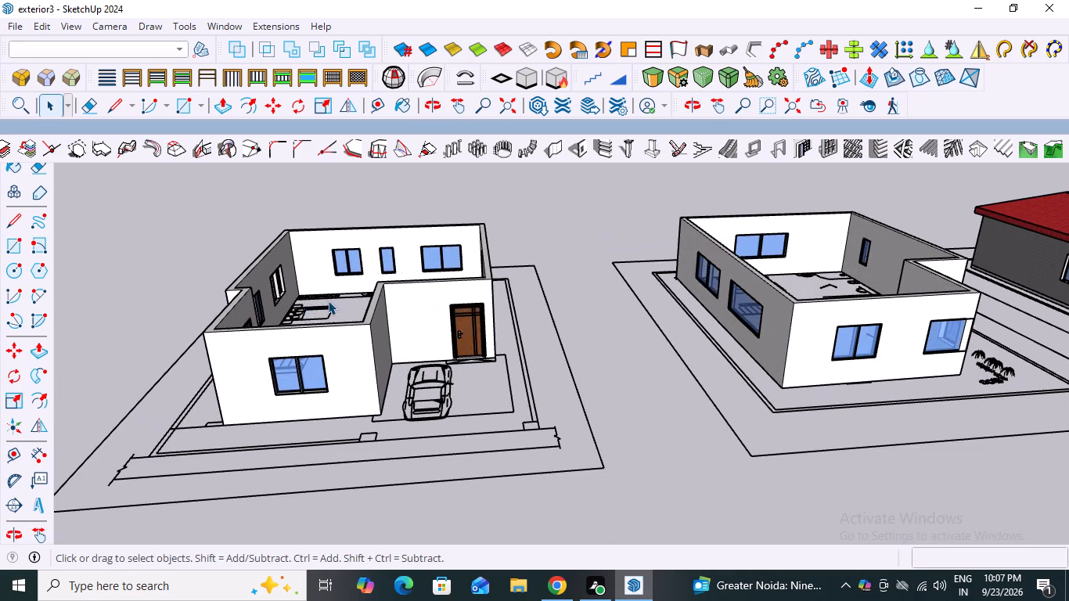
{"action": "middle_click_drag", "start_coordinate": [344, 308], "coordinate": [333, 312]}
{"action": "scroll", "coordinate": [333, 312], "scroll_direction": "down", "scroll_amount": 6}
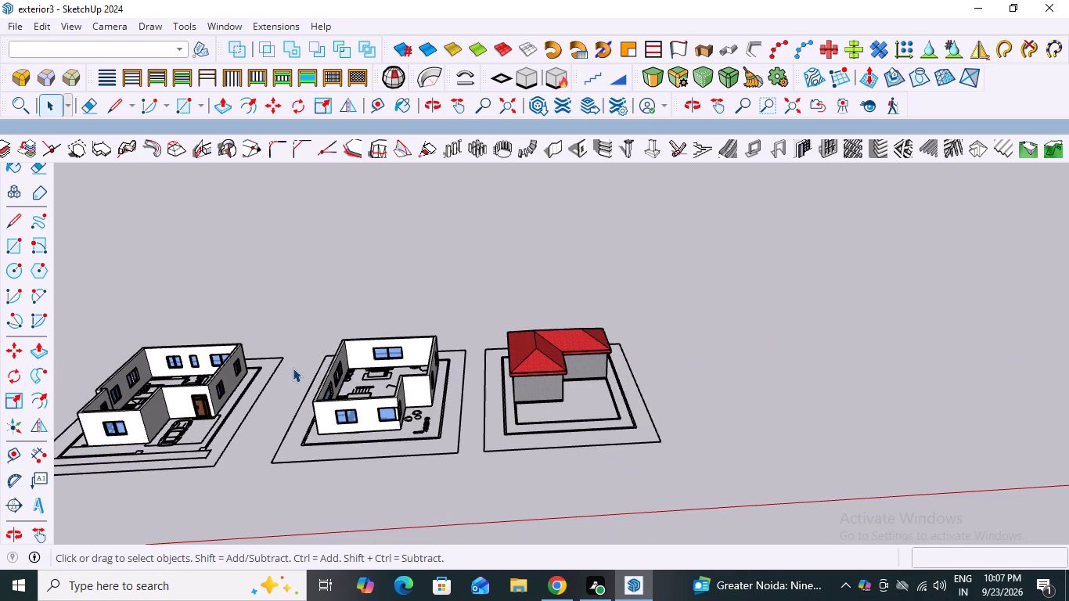
{"action": "scroll", "coordinate": [380, 337], "scroll_direction": "down", "scroll_amount": 9}
{"action": "scroll", "coordinate": [280, 359], "scroll_direction": "up", "scroll_amount": 9}
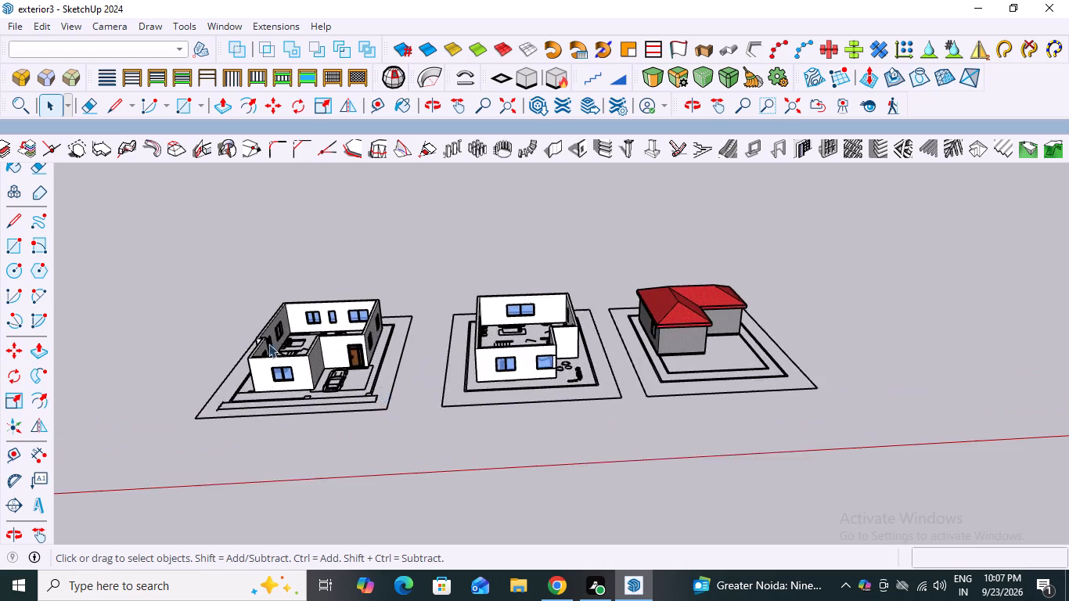
{"action": "scroll", "coordinate": [230, 337], "scroll_direction": "up", "scroll_amount": 8}
{"action": "scroll", "coordinate": [354, 387], "scroll_direction": "down", "scroll_amount": 7}
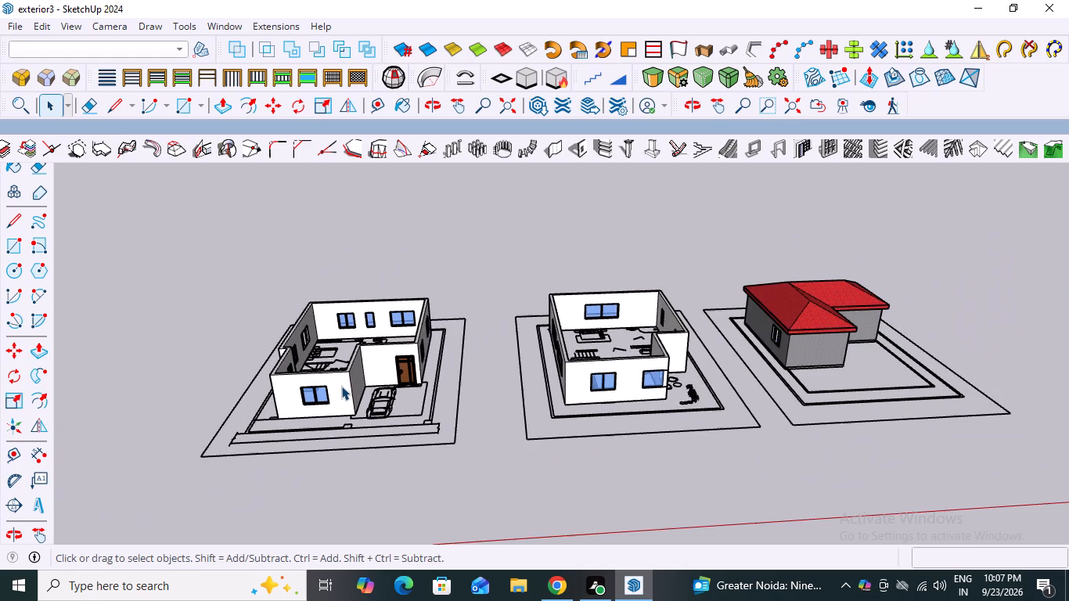
{"action": "middle_click_drag", "start_coordinate": [342, 386], "coordinate": [379, 402]}
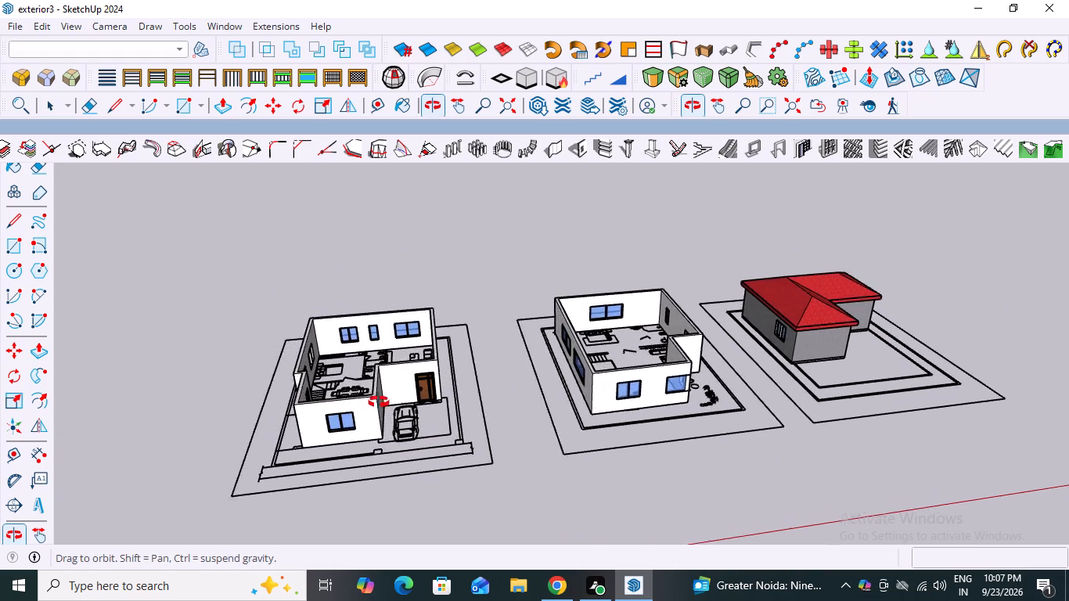
{"action": "middle_click_drag", "start_coordinate": [379, 402], "coordinate": [393, 406]}
{"action": "scroll", "coordinate": [330, 388], "scroll_direction": "up", "scroll_amount": 5}
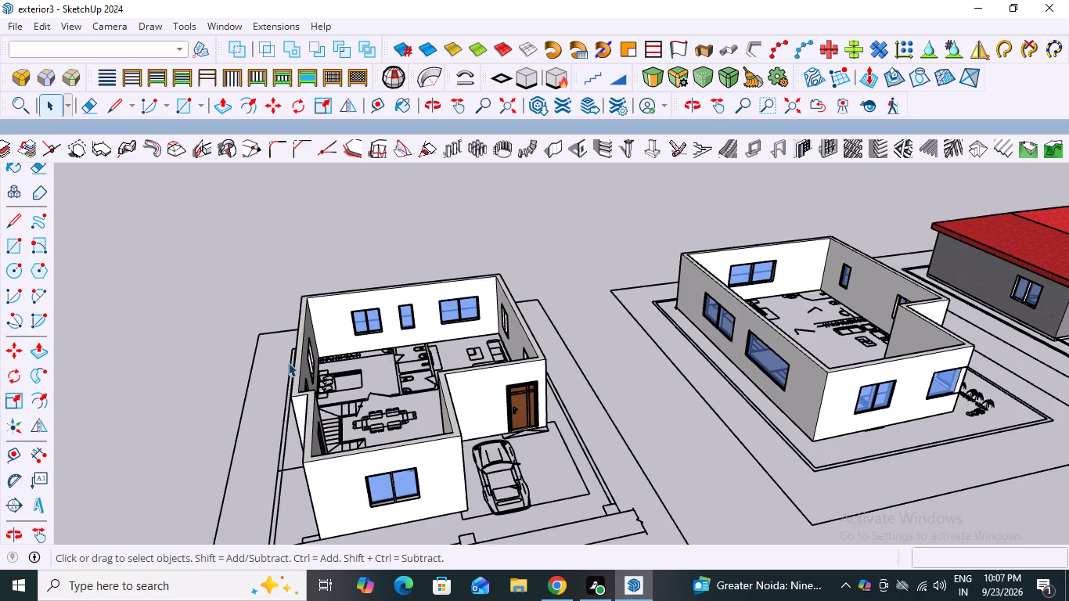
{"action": "scroll", "coordinate": [288, 362], "scroll_direction": "up", "scroll_amount": 3}
{"action": "scroll", "coordinate": [462, 357], "scroll_direction": "down", "scroll_amount": 3}
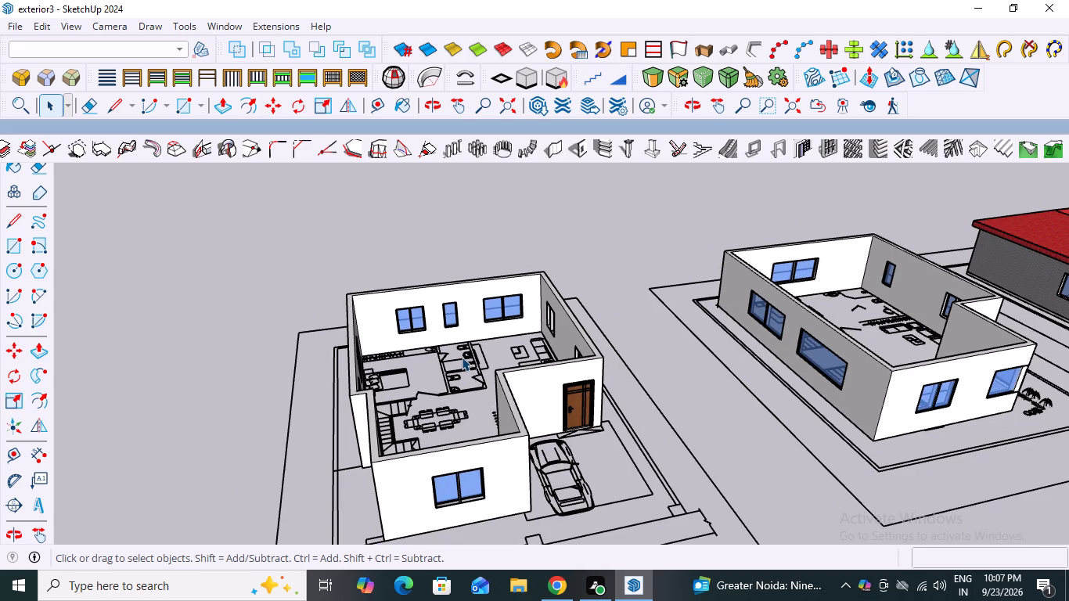
Draw a 29' 3" by 27' 4 1/2" rectangle on the wall tops, covering the main block of the house with the car.
{"action": "key", "text": "r"}
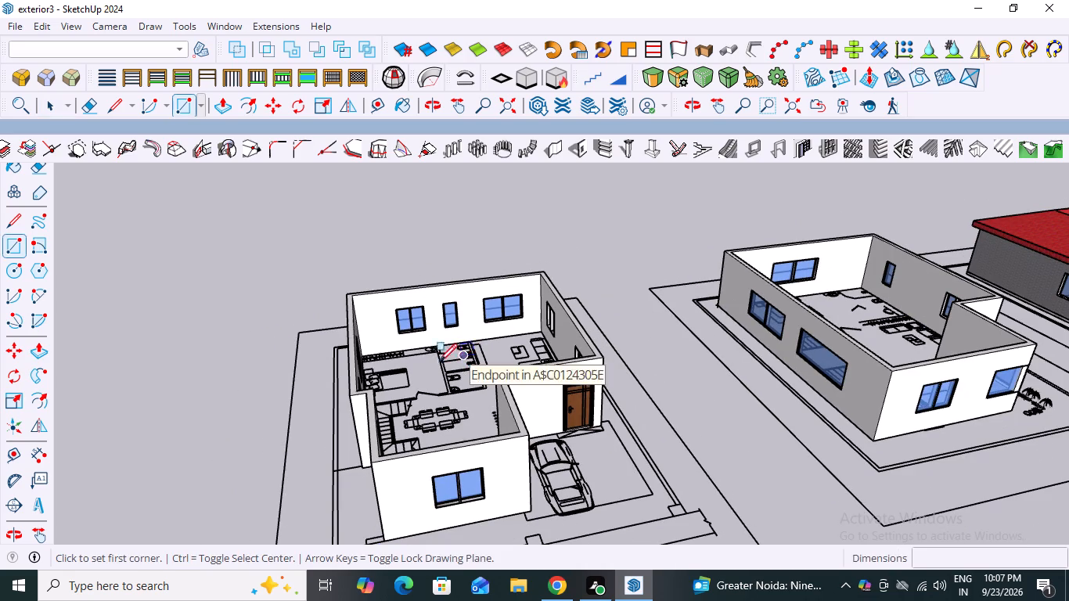
{"action": "scroll", "coordinate": [386, 284], "scroll_direction": "up", "scroll_amount": 4}
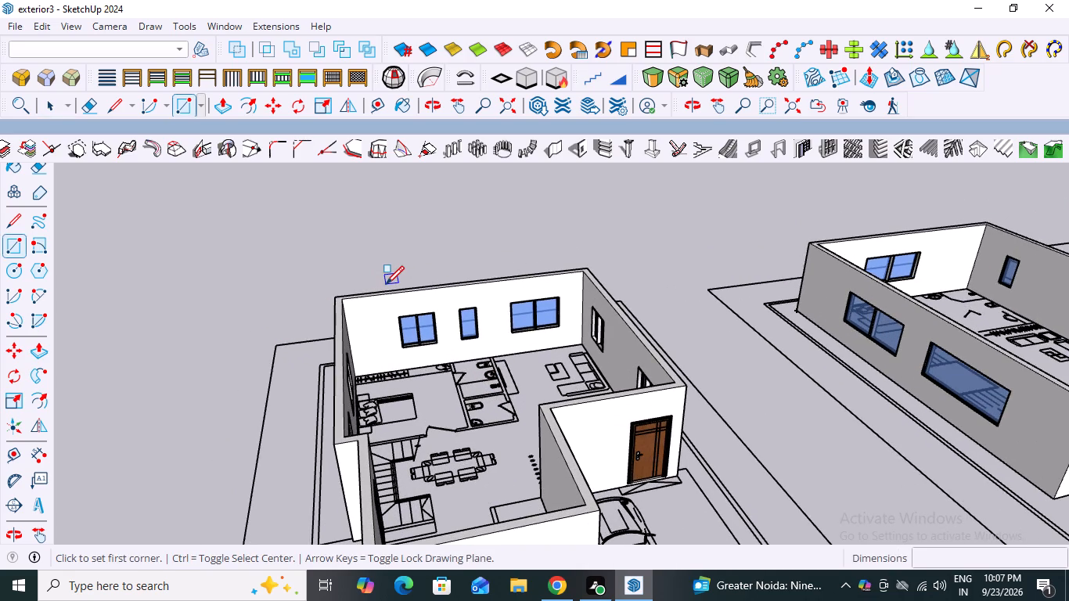
{"action": "left_click", "coordinate": [333, 295]}
{"action": "scroll", "coordinate": [448, 452], "scroll_direction": "down", "scroll_amount": 7}
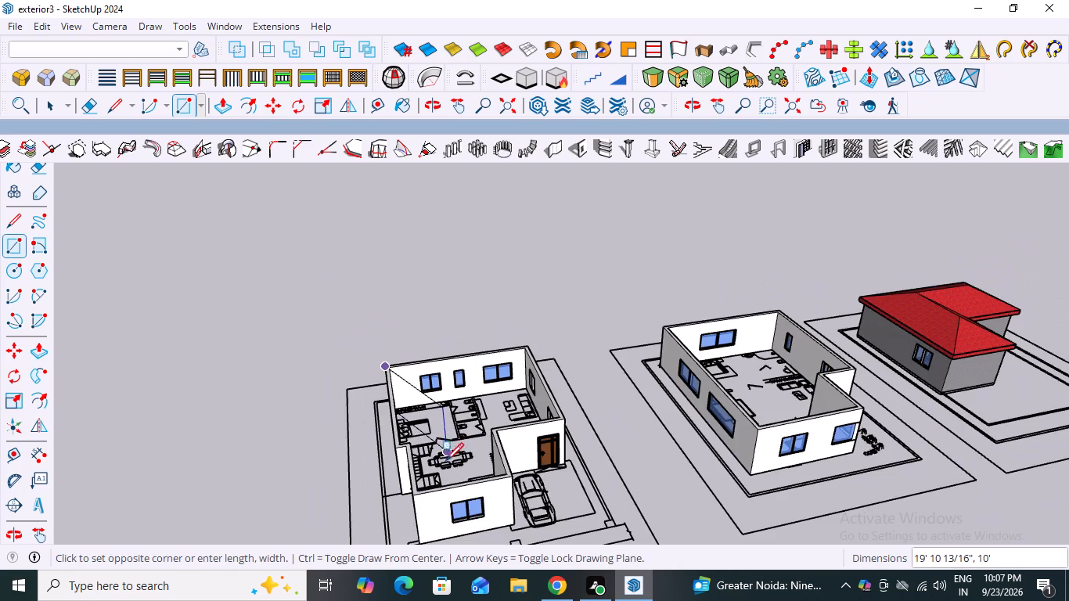
{"action": "scroll", "coordinate": [513, 489], "scroll_direction": "up", "scroll_amount": 7}
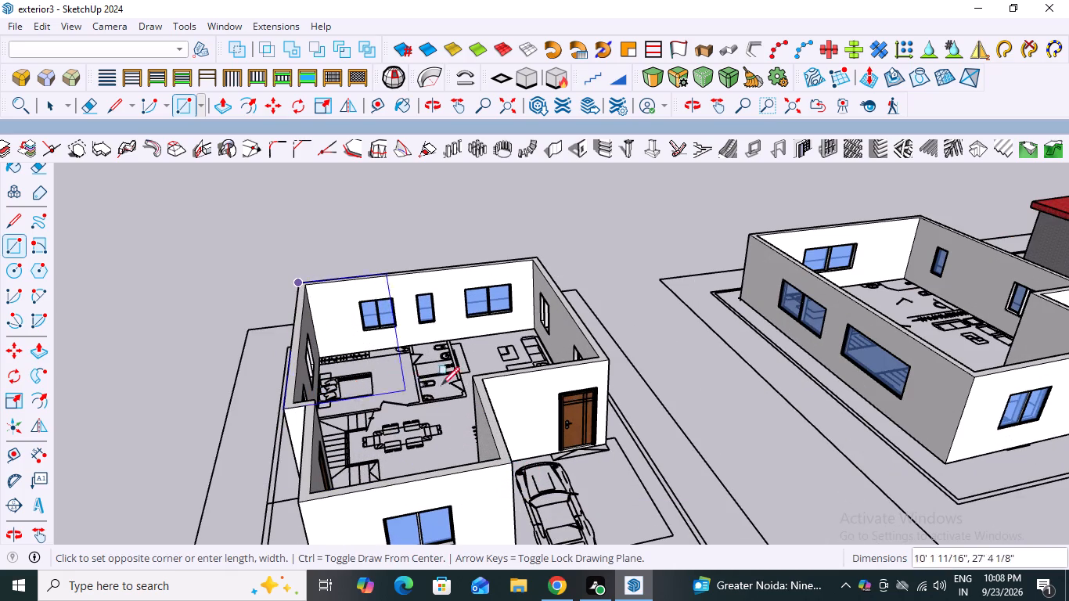
{"action": "left_click", "coordinate": [607, 358]}
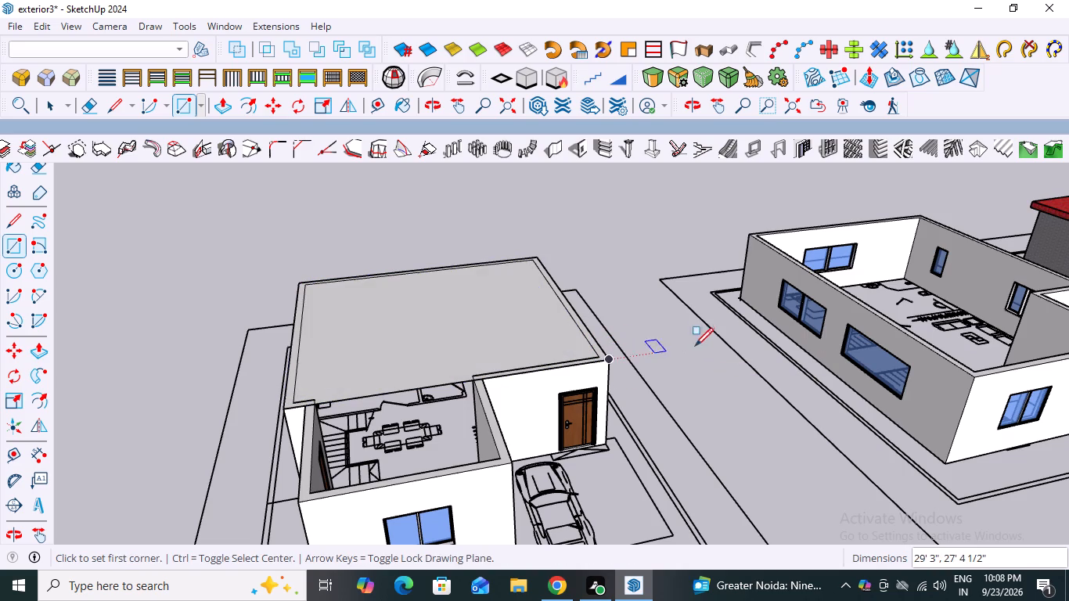
Draw a 15' 3" by 12' 4 1/2" rectangle on the wall tops, covering the projecting front room of the same house.
{"action": "scroll", "coordinate": [696, 344], "scroll_direction": "down", "scroll_amount": 3}
{"action": "scroll", "coordinate": [424, 460], "scroll_direction": "up", "scroll_amount": 6}
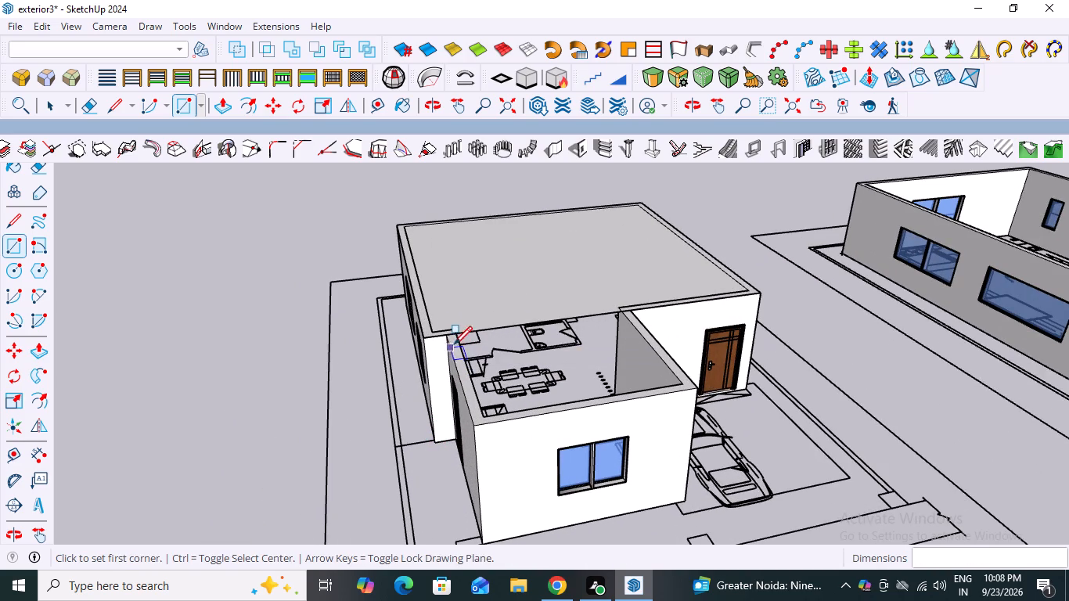
{"action": "left_click", "coordinate": [448, 336]}
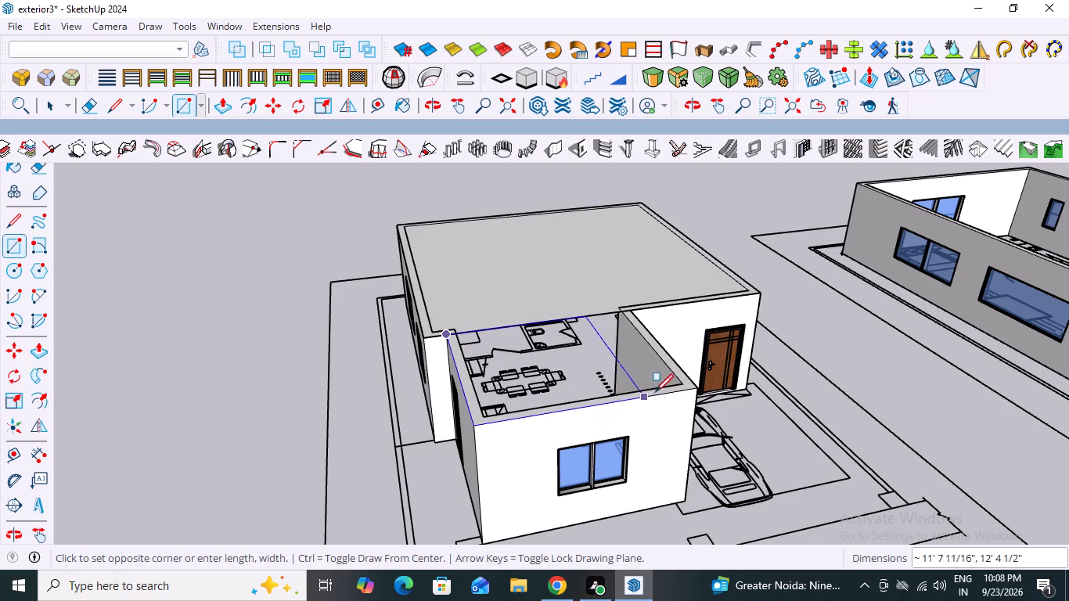
{"action": "left_click", "coordinate": [694, 387]}
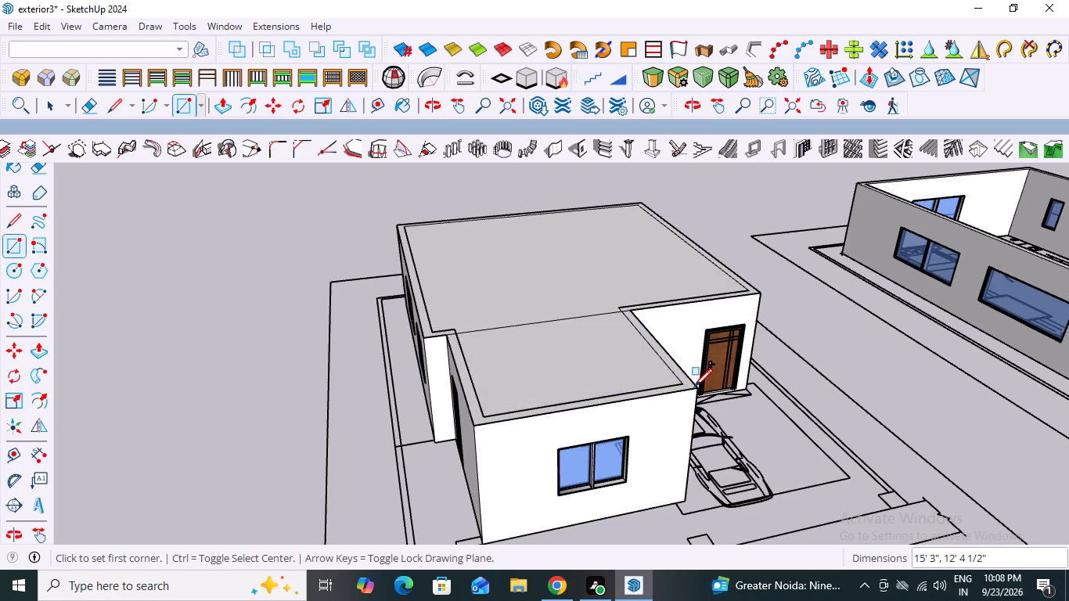
{"action": "scroll", "coordinate": [523, 424], "scroll_direction": "down", "scroll_amount": 12}
{"action": "middle_click_drag", "start_coordinate": [660, 426], "coordinate": [636, 429]}
{"action": "key", "text": "space"}
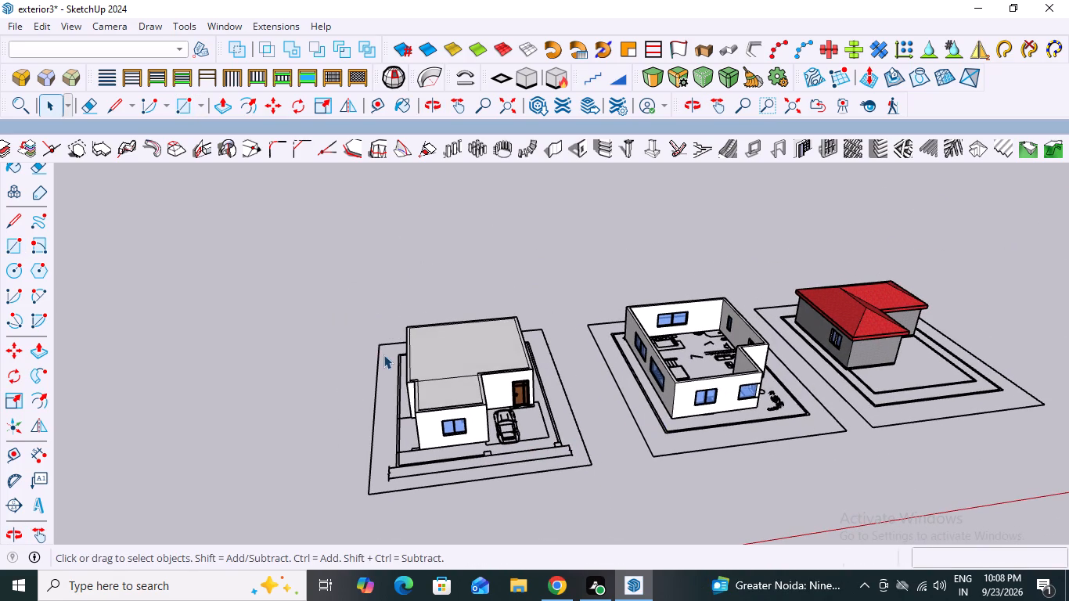
Copy the roof face over the projecting front room with its edges and paste it in place.
{"action": "scroll", "coordinate": [442, 379], "scroll_direction": "up", "scroll_amount": 8}
{"action": "left_click", "coordinate": [472, 336]}
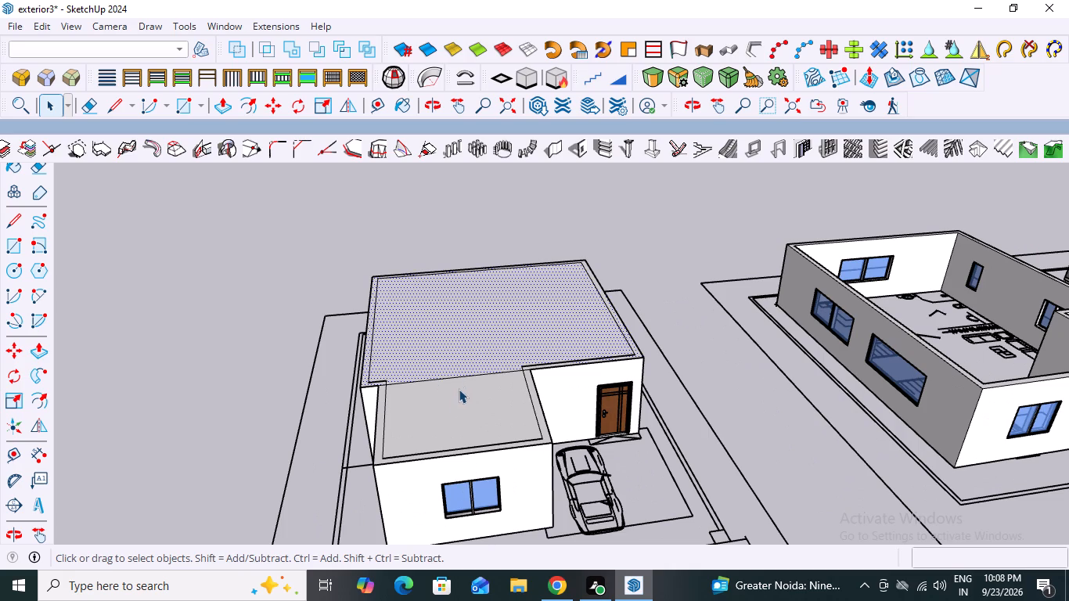
{"action": "left_click", "coordinate": [455, 400]}
{"action": "double_click", "coordinate": [455, 400]}
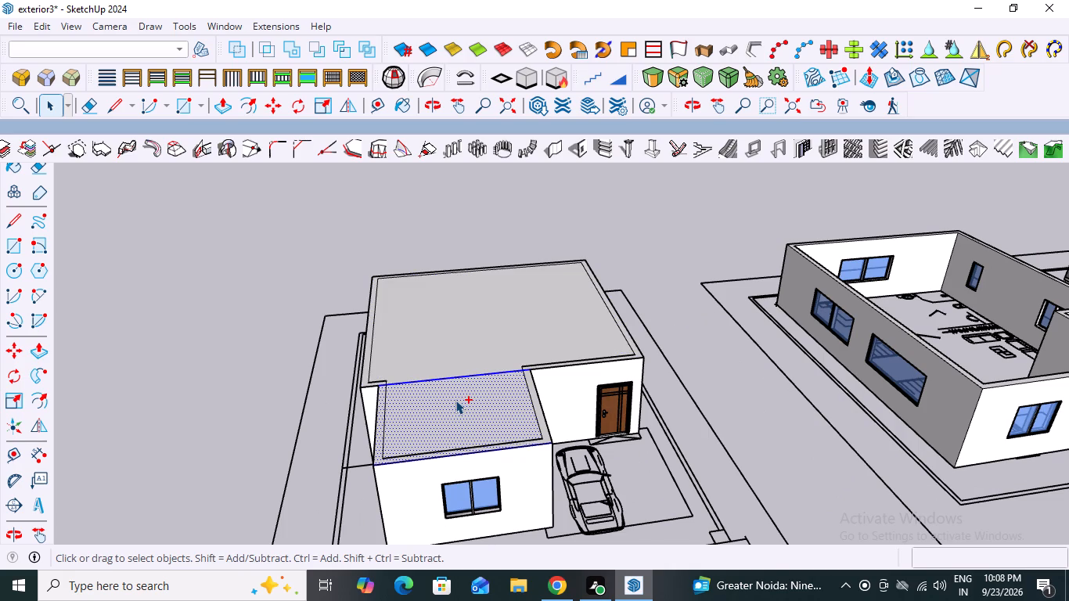
{"action": "key", "text": "ctrl+c"}
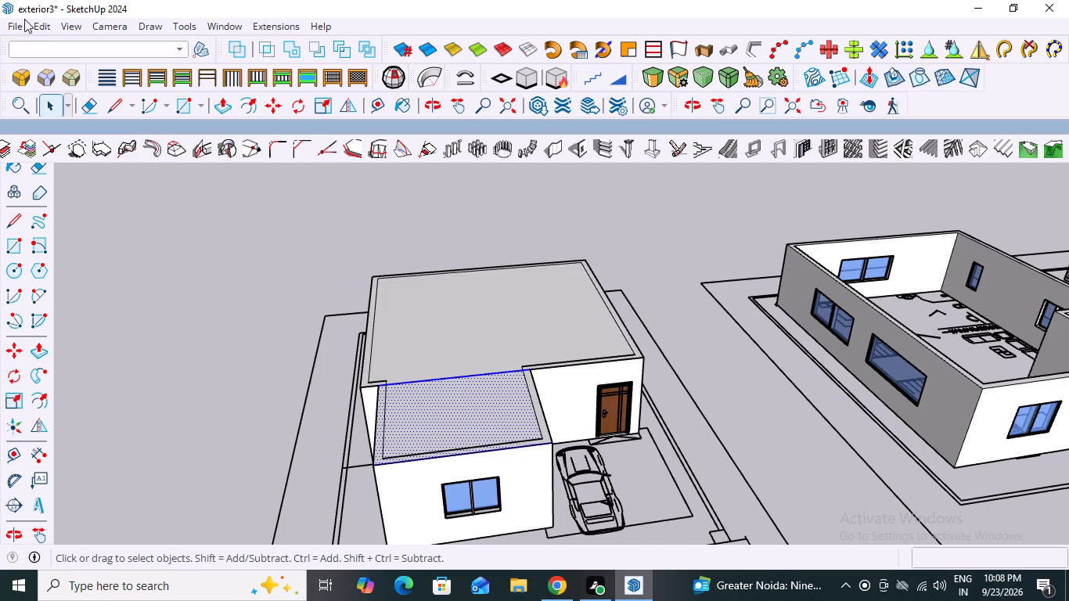
{"action": "left_click", "coordinate": [38, 26]}
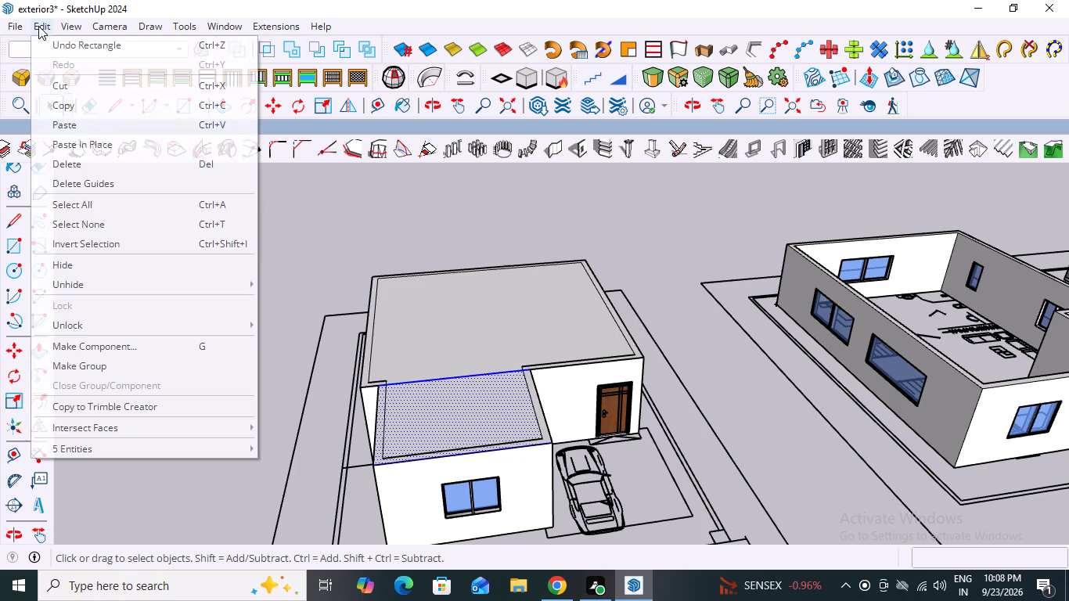
{"action": "left_click", "coordinate": [77, 142]}
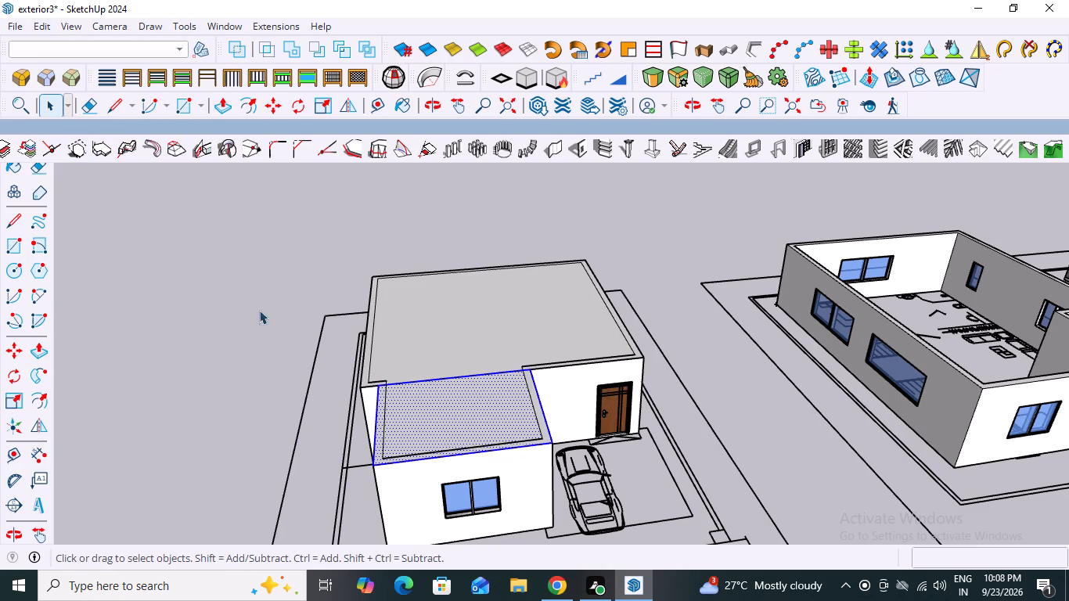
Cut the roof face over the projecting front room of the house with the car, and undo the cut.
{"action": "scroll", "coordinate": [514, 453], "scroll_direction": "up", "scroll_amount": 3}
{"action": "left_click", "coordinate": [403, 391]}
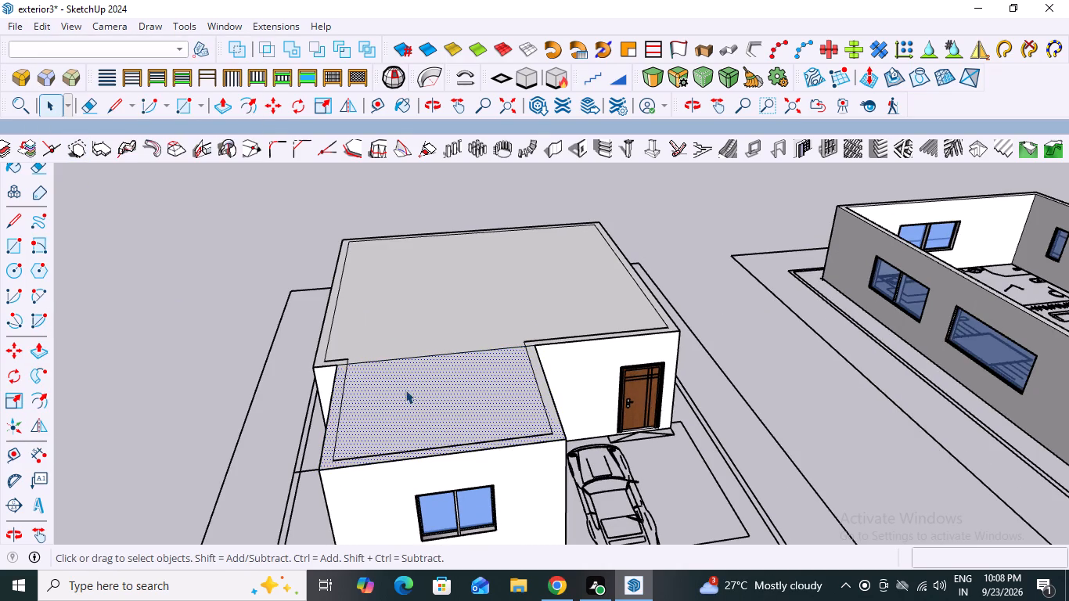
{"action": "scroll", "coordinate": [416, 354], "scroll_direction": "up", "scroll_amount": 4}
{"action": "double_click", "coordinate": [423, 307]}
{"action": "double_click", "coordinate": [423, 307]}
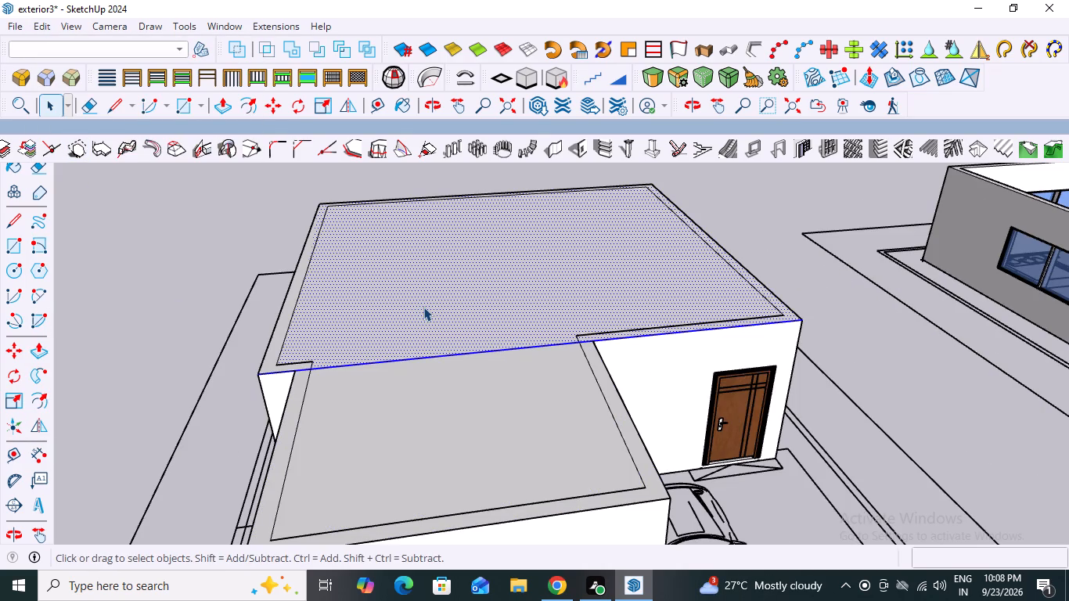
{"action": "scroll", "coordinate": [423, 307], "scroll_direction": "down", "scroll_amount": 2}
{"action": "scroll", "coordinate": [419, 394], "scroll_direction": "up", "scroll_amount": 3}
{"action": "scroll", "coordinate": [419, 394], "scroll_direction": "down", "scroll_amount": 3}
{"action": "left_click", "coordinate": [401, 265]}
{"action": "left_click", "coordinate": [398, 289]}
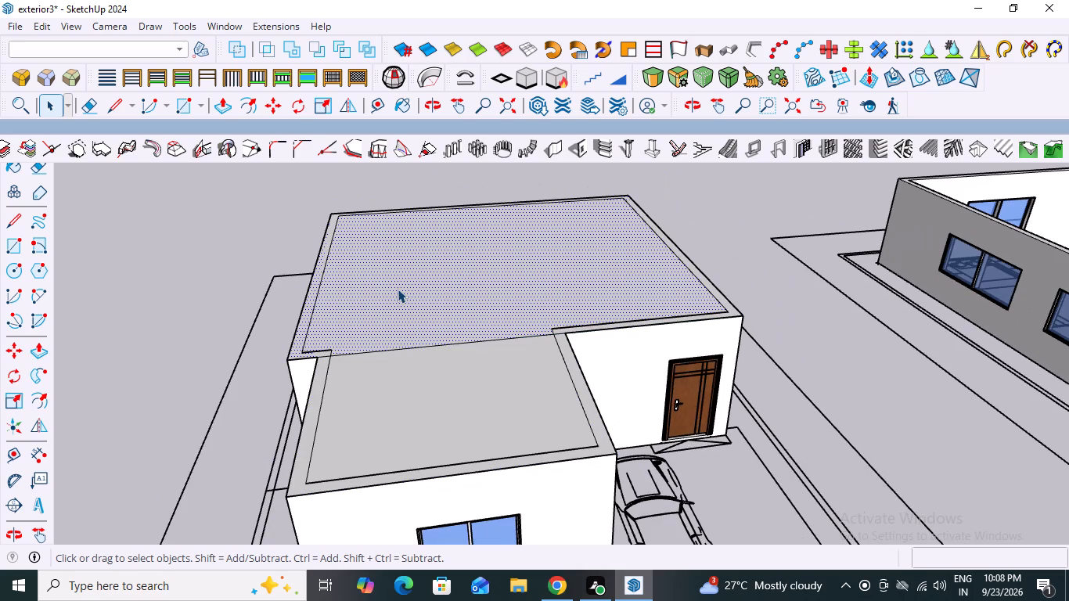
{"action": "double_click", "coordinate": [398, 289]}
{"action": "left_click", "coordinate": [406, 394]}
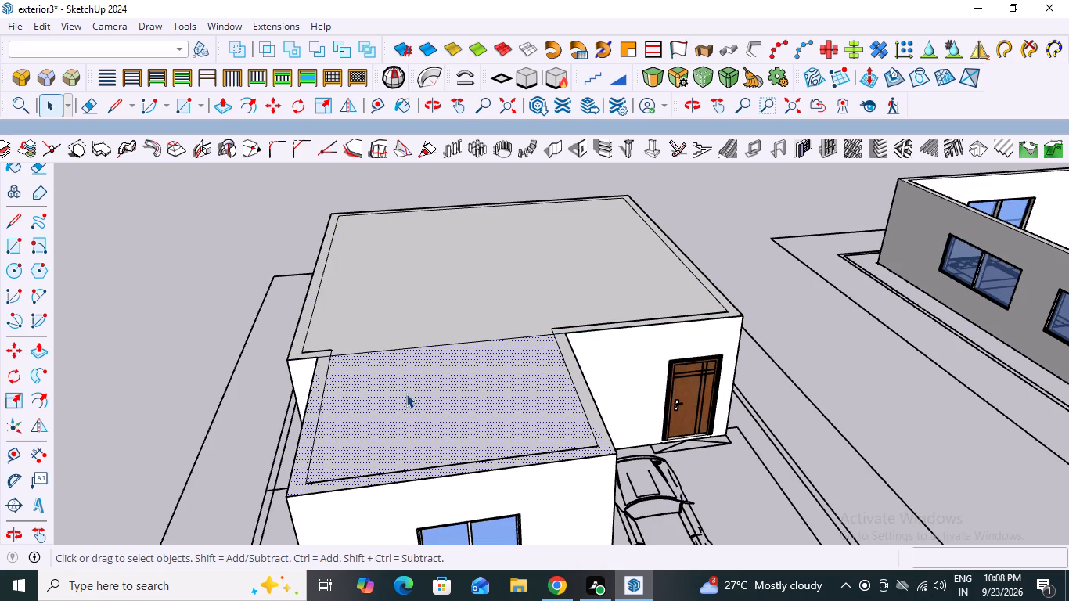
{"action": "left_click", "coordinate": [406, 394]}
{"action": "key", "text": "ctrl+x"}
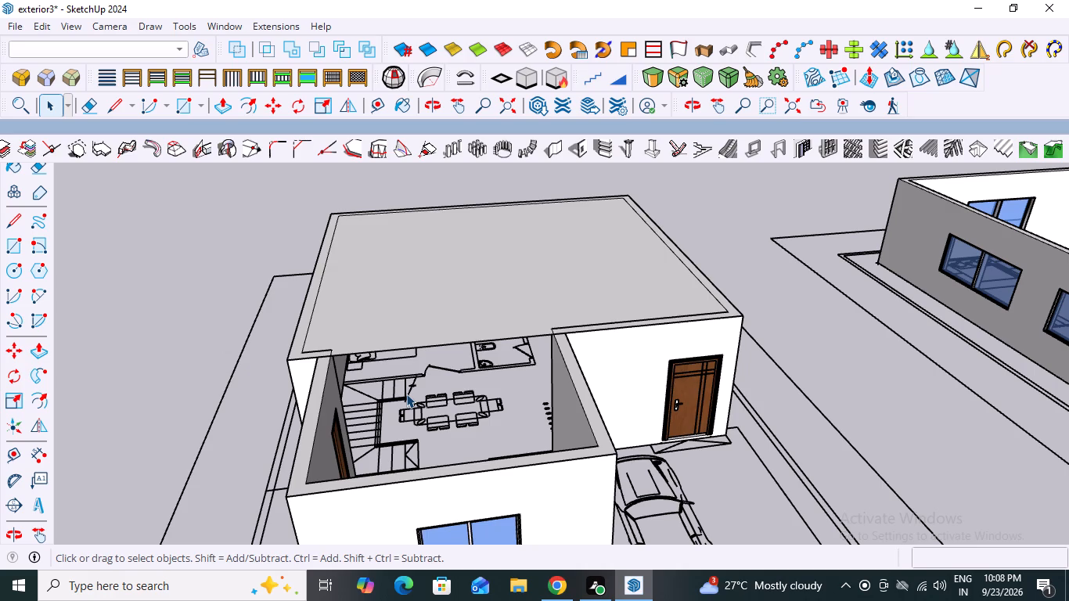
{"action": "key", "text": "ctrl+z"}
Delete the edge dividing the main block's roof face from the front room's, merging them into one outline.
{"action": "left_click", "coordinate": [397, 380]}
{"action": "scroll", "coordinate": [397, 380], "scroll_direction": "up", "scroll_amount": 3}
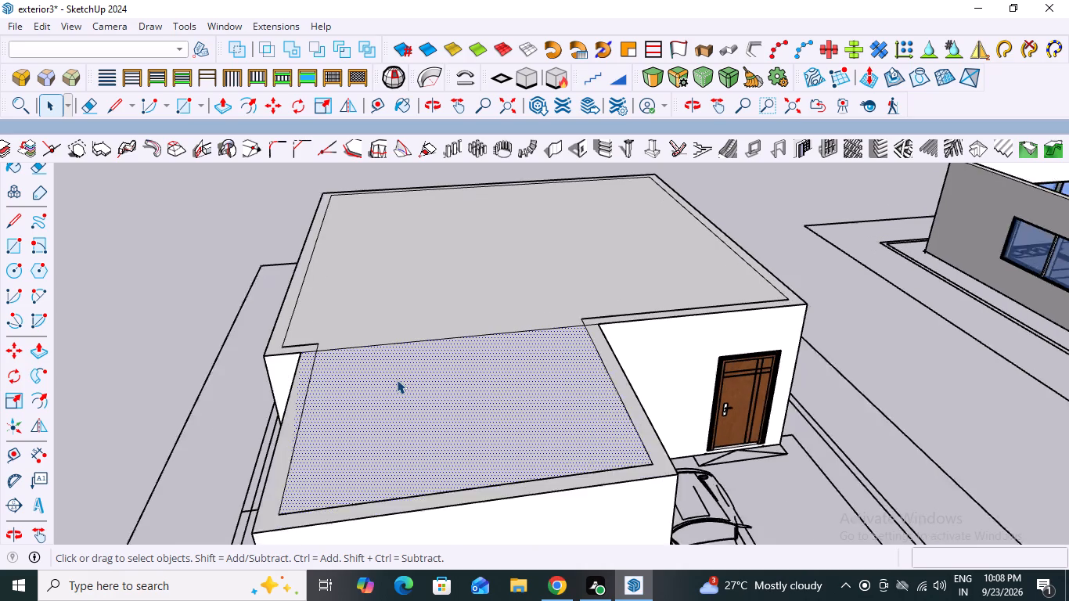
{"action": "scroll", "coordinate": [397, 380], "scroll_direction": "up", "scroll_amount": 1}
{"action": "triple_click", "coordinate": [410, 279]}
{"action": "left_click", "coordinate": [410, 279]}
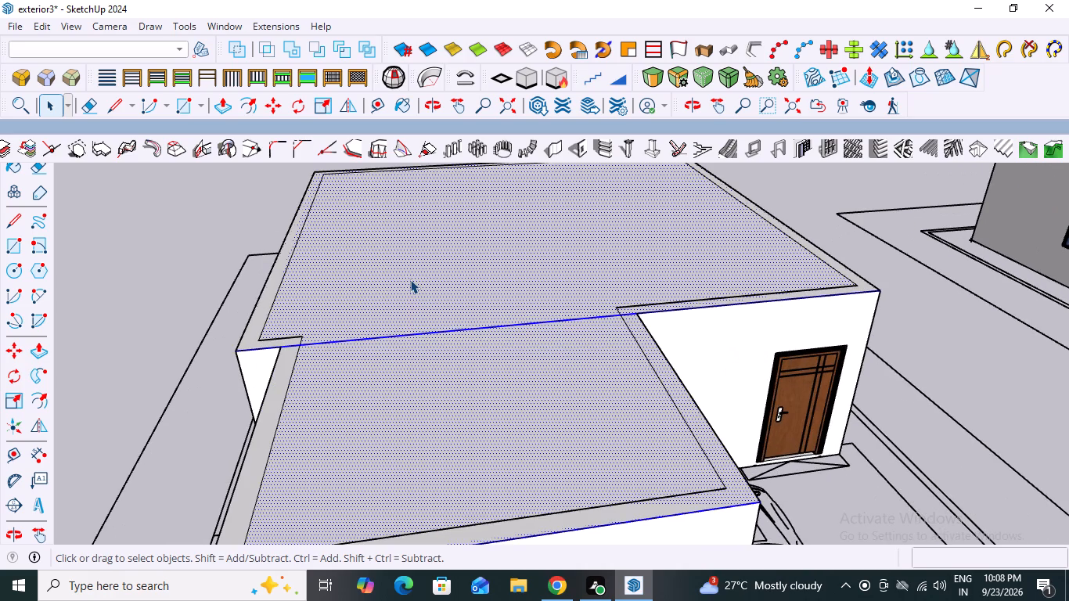
{"action": "scroll", "coordinate": [420, 346], "scroll_direction": "up", "scroll_amount": 2}
{"action": "left_click", "coordinate": [419, 326]}
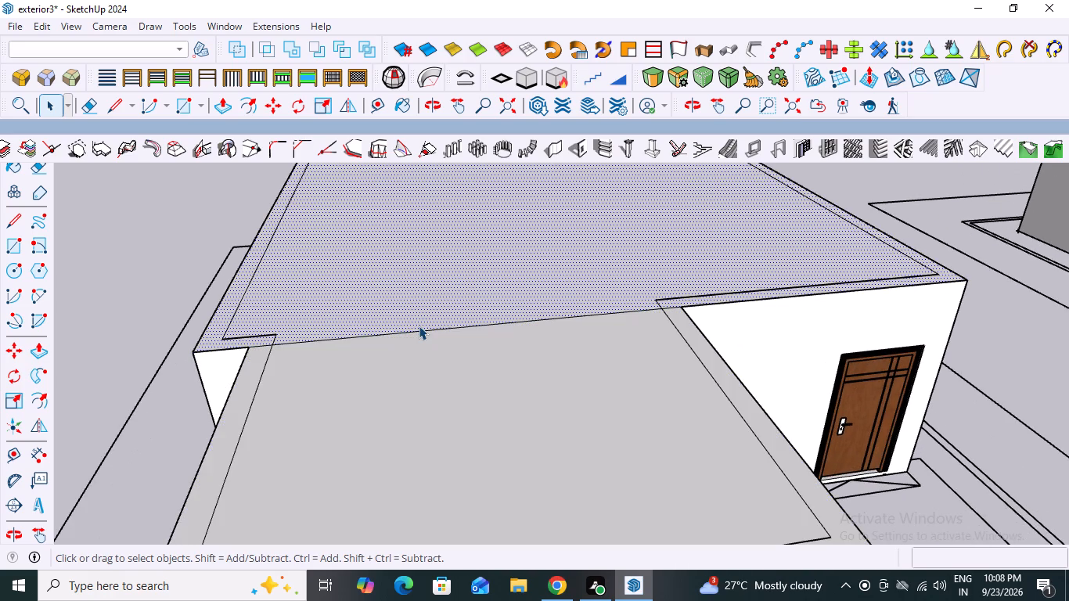
{"action": "left_click", "coordinate": [419, 329]}
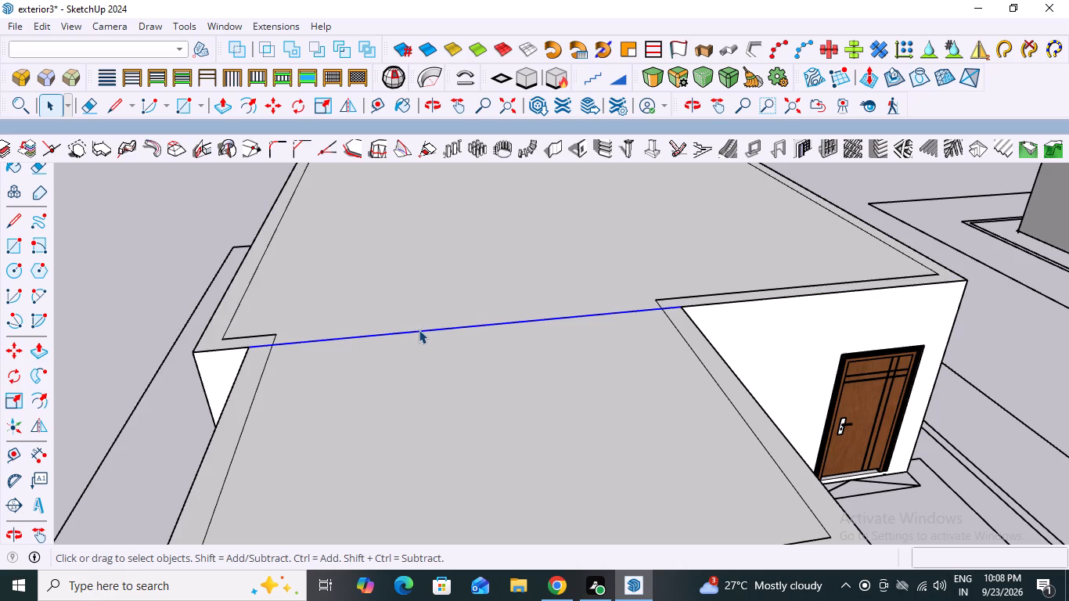
{"action": "key", "text": "Delete"}
Make a group from the merged roof face and its edges on the house with the car.
{"action": "scroll", "coordinate": [419, 329], "scroll_direction": "down", "scroll_amount": 4}
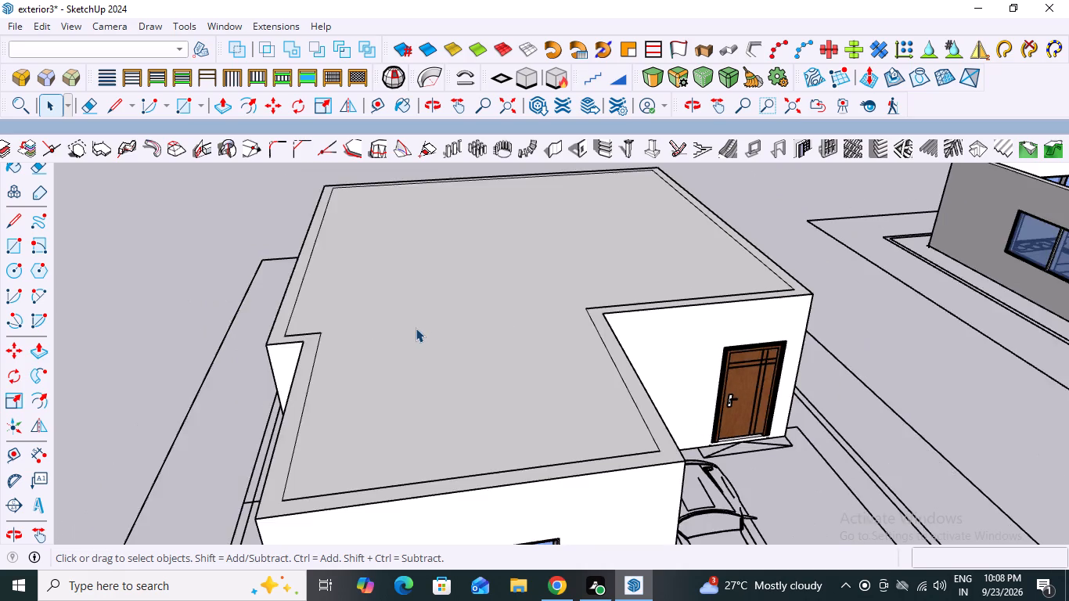
{"action": "scroll", "coordinate": [416, 328], "scroll_direction": "down", "scroll_amount": 7}
{"action": "left_click", "coordinate": [196, 218]}
{"action": "double_click", "coordinate": [419, 313]}
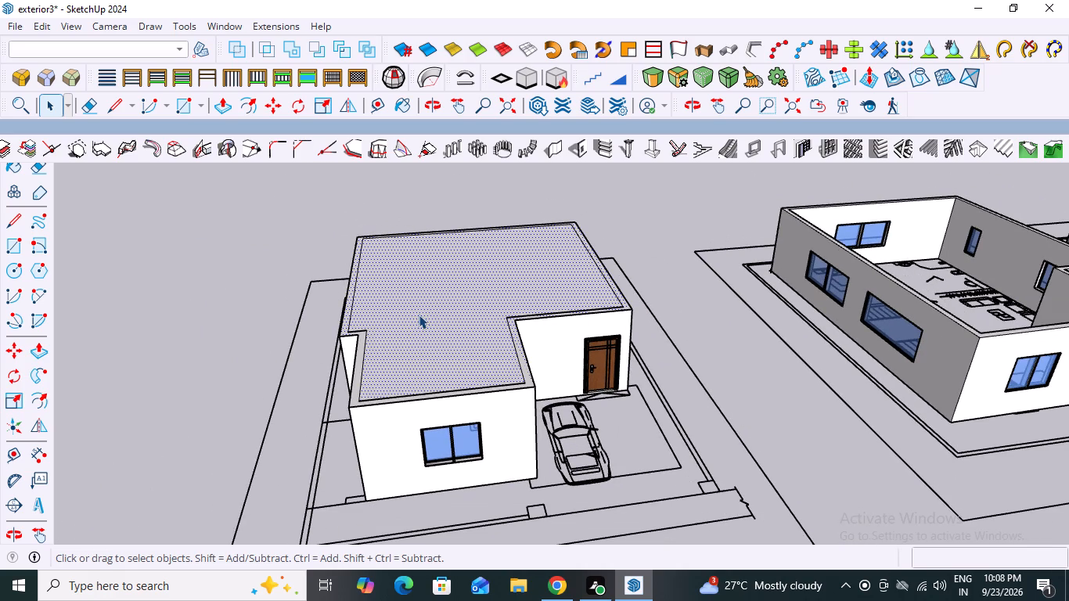
{"action": "triple_click", "coordinate": [427, 330]}
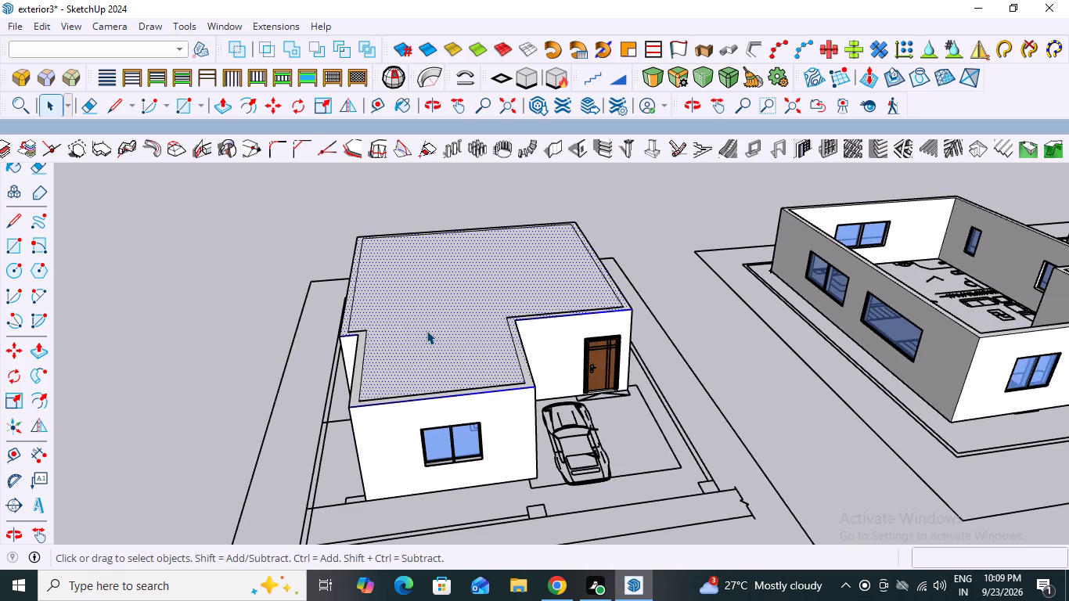
{"action": "right_click", "coordinate": [427, 330]}
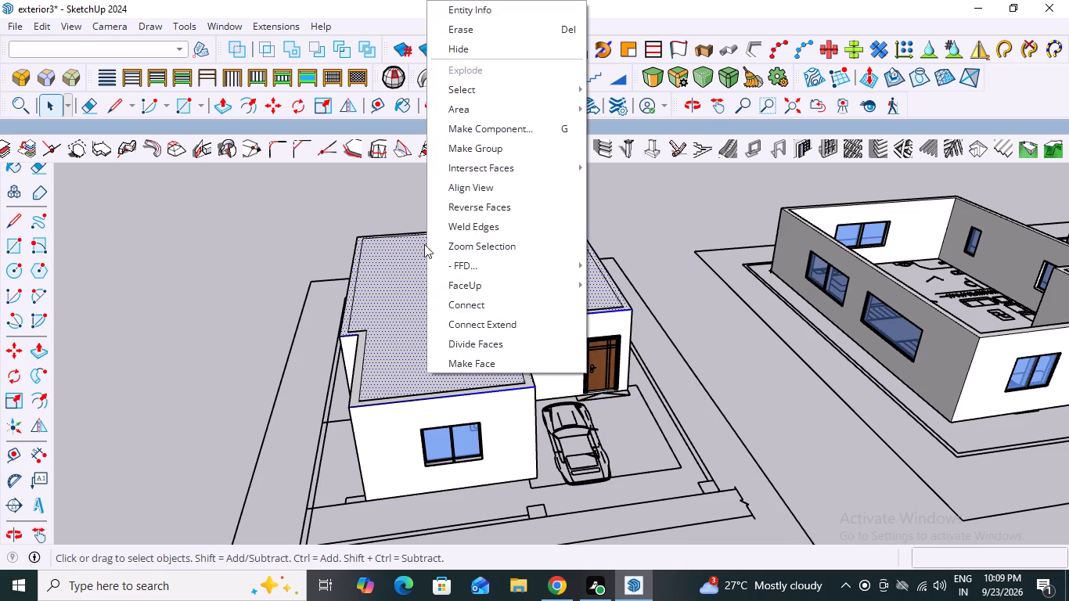
{"action": "left_click", "coordinate": [466, 151]}
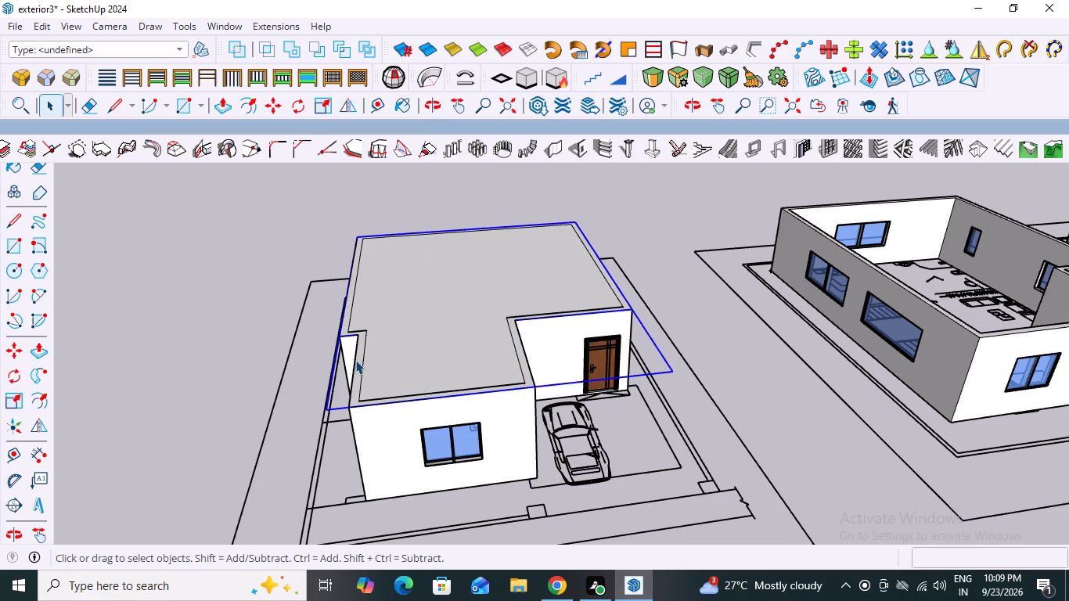
Inside the roof group, extrude the roof face upward 6" with Push/Pull to form the slab, and close the group.
{"action": "scroll", "coordinate": [365, 430], "scroll_direction": "up", "scroll_amount": 3}
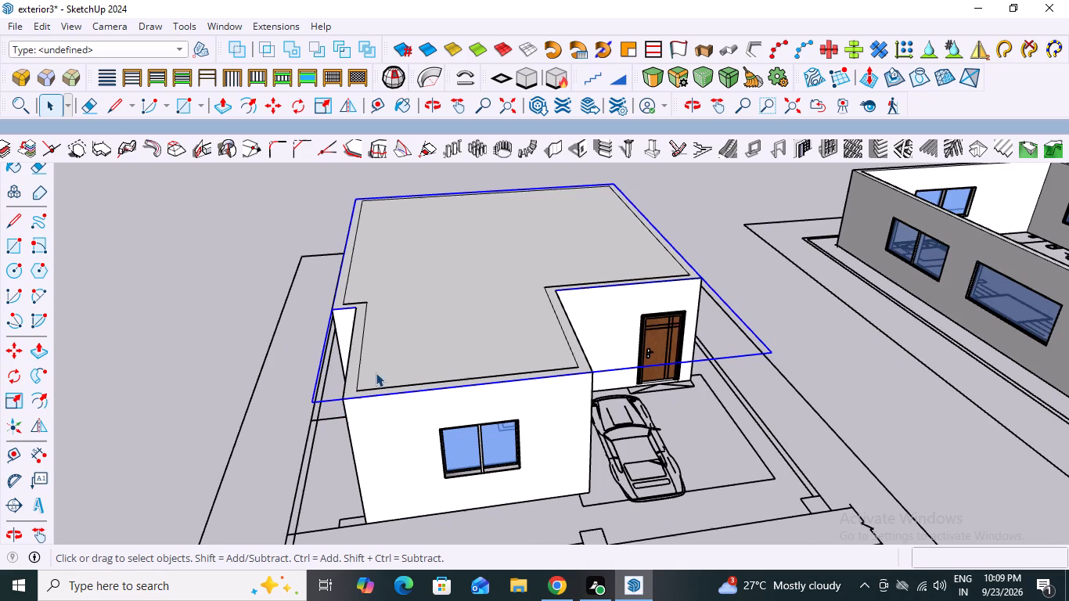
{"action": "triple_click", "coordinate": [411, 331]}
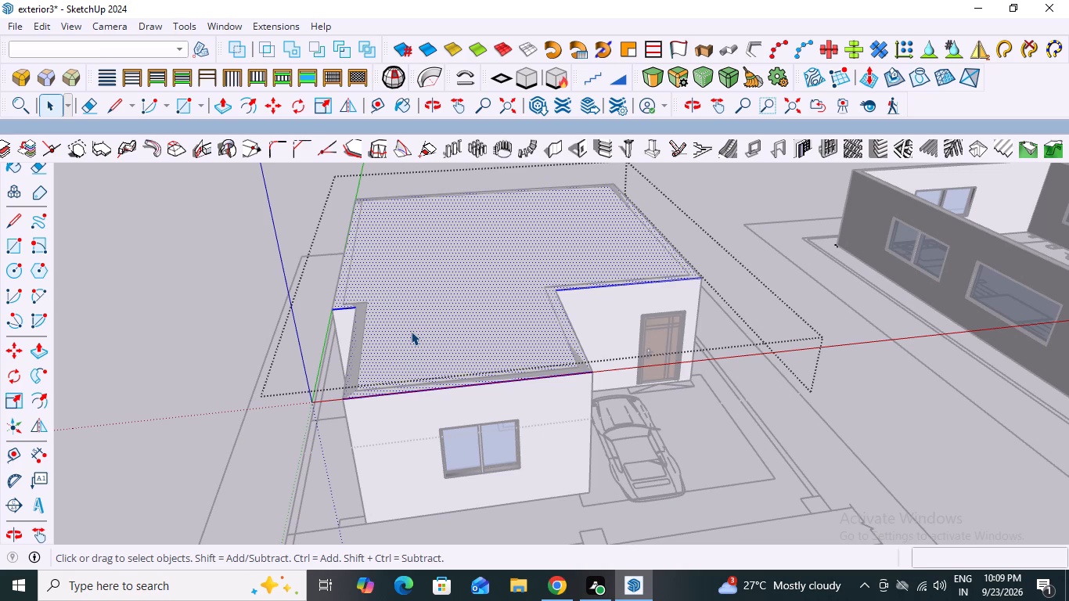
{"action": "key", "text": "p"}
{"action": "left_click", "coordinate": [411, 331]}
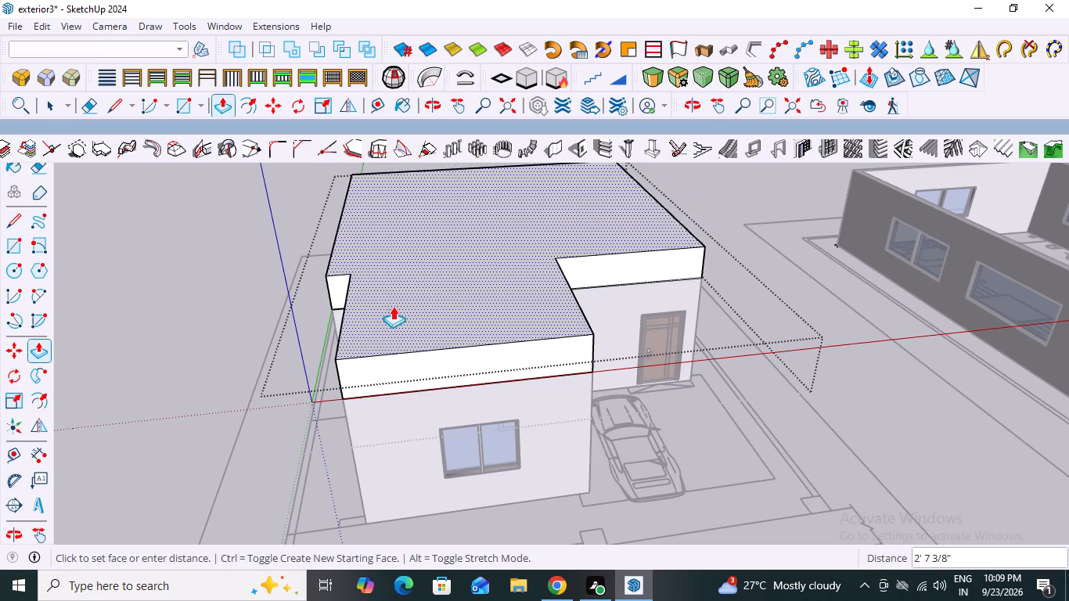
{"action": "type", "text": "6\""}
{"action": "key", "text": "Return"}
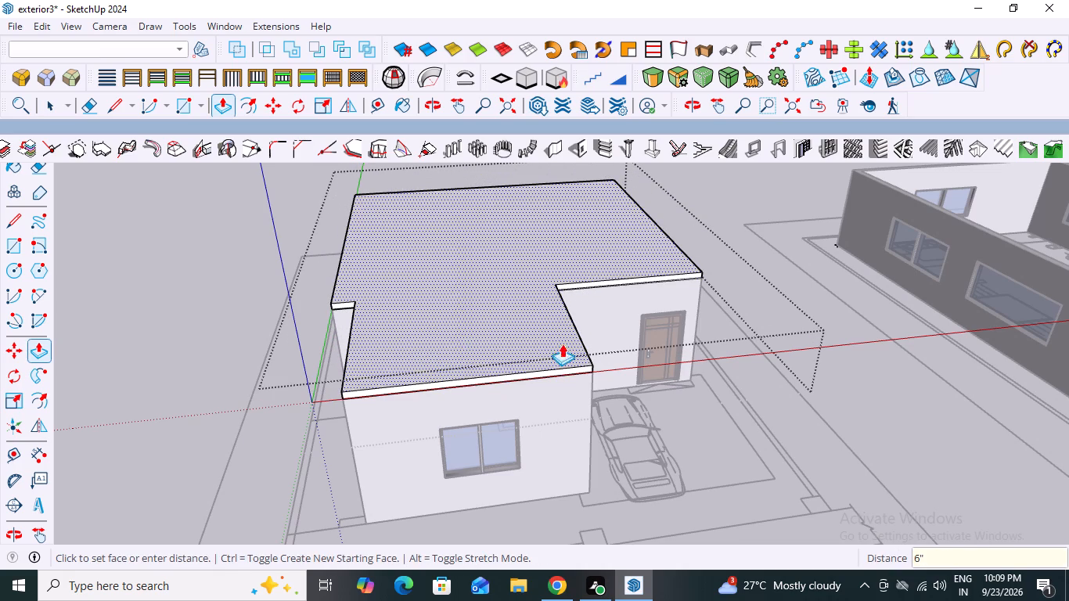
{"action": "key", "text": "space"}
{"action": "left_click", "coordinate": [720, 200]}
Examine the roof slab on the house with the car from several sides and view it alongside the other two houses.
{"action": "left_click", "coordinate": [451, 305]}
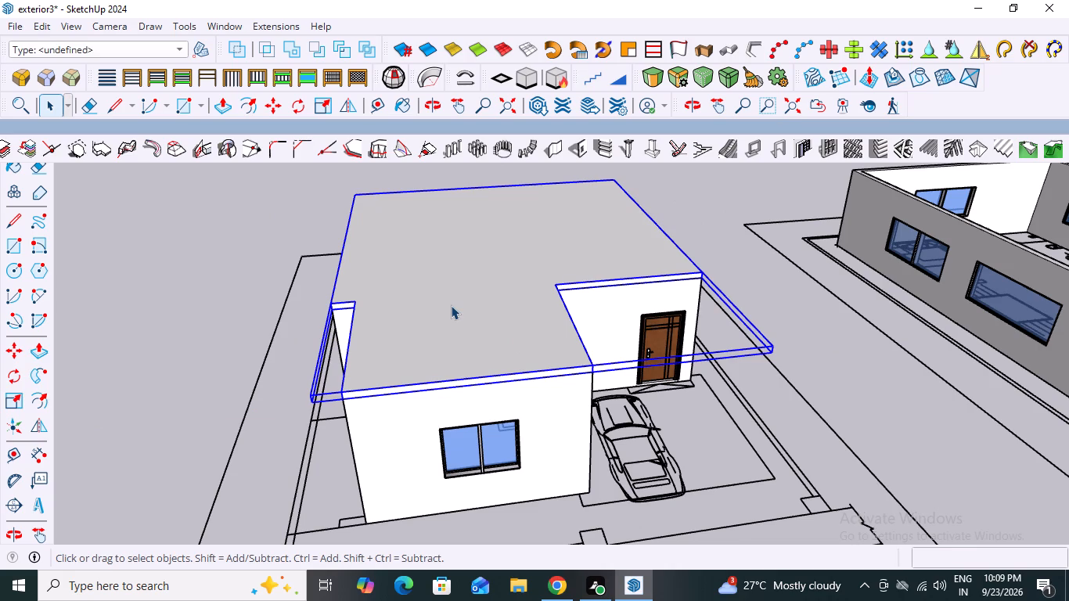
{"action": "middle_click_drag", "start_coordinate": [534, 358], "coordinate": [652, 296]}
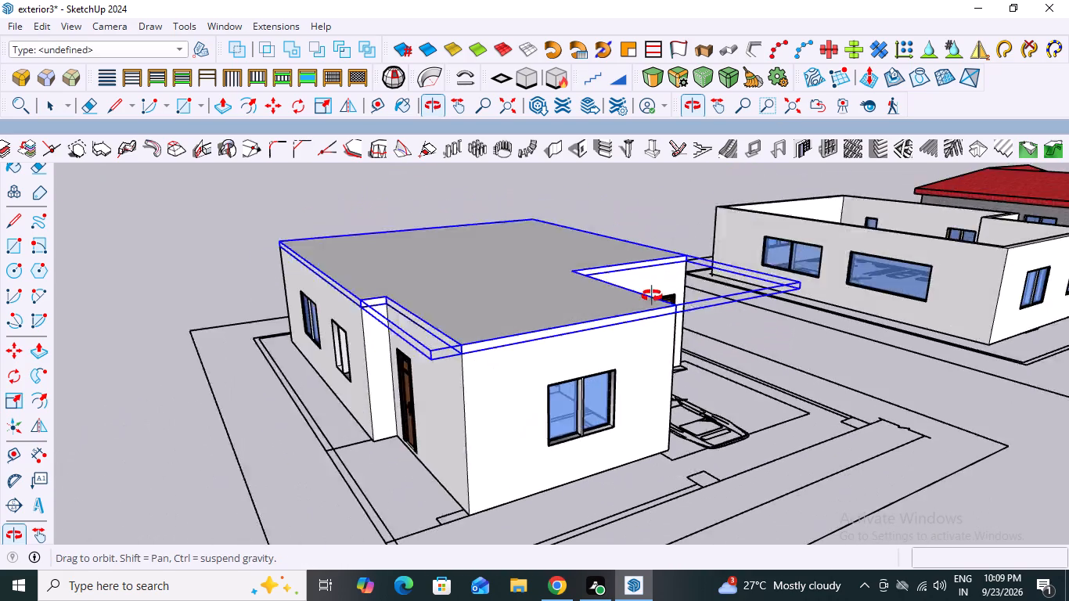
{"action": "middle_click_drag", "start_coordinate": [652, 296], "coordinate": [499, 419]}
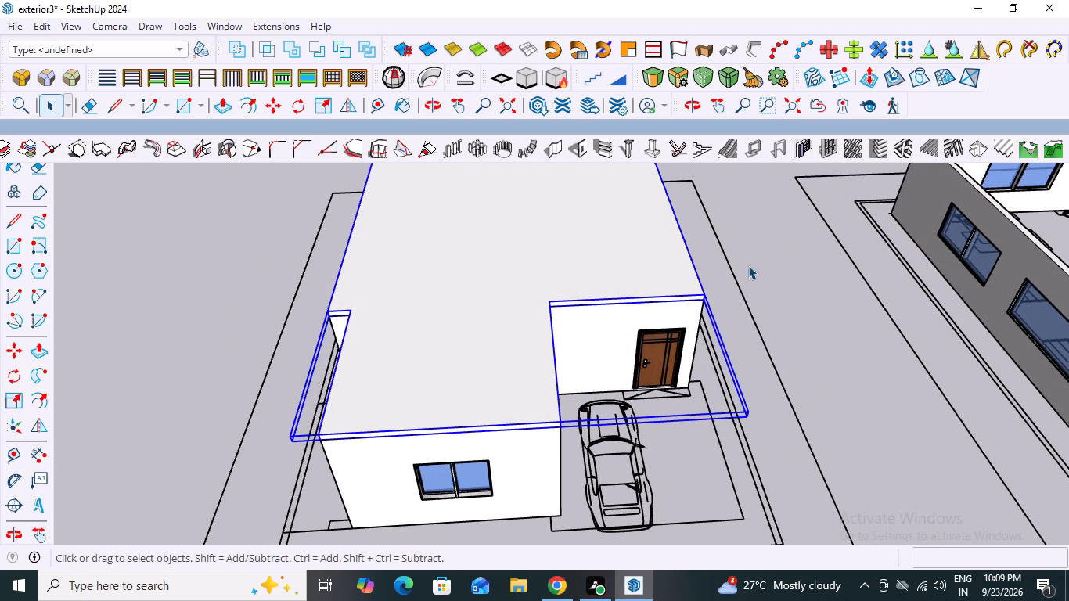
{"action": "left_click", "coordinate": [748, 265]}
{"action": "middle_click_drag", "start_coordinate": [383, 371], "coordinate": [350, 257]}
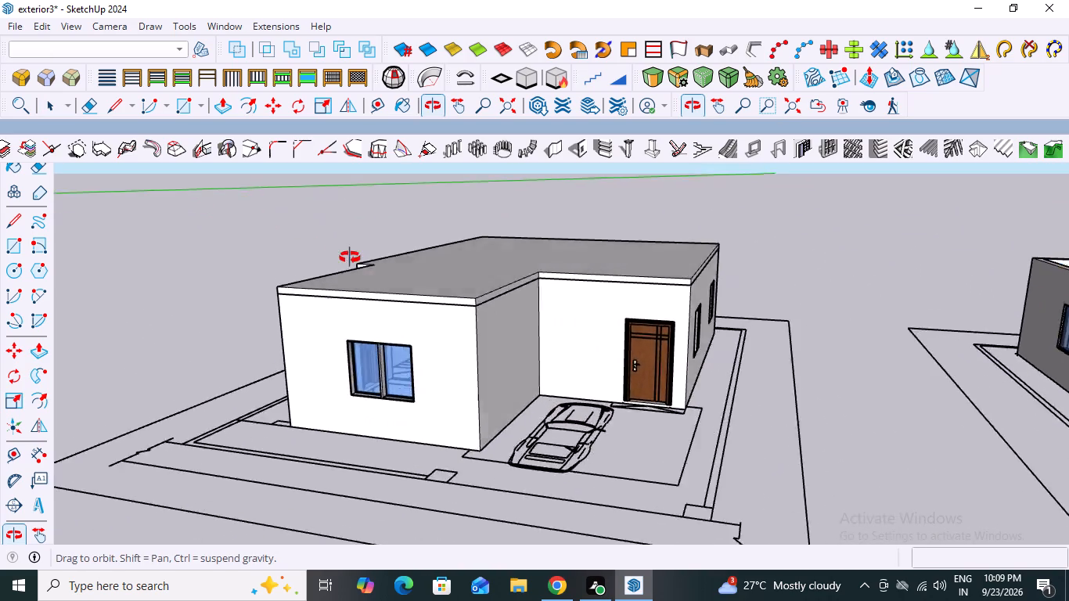
{"action": "middle_click_drag", "start_coordinate": [350, 257], "coordinate": [419, 269]}
{"action": "scroll", "coordinate": [440, 274], "scroll_direction": "down", "scroll_amount": 11}
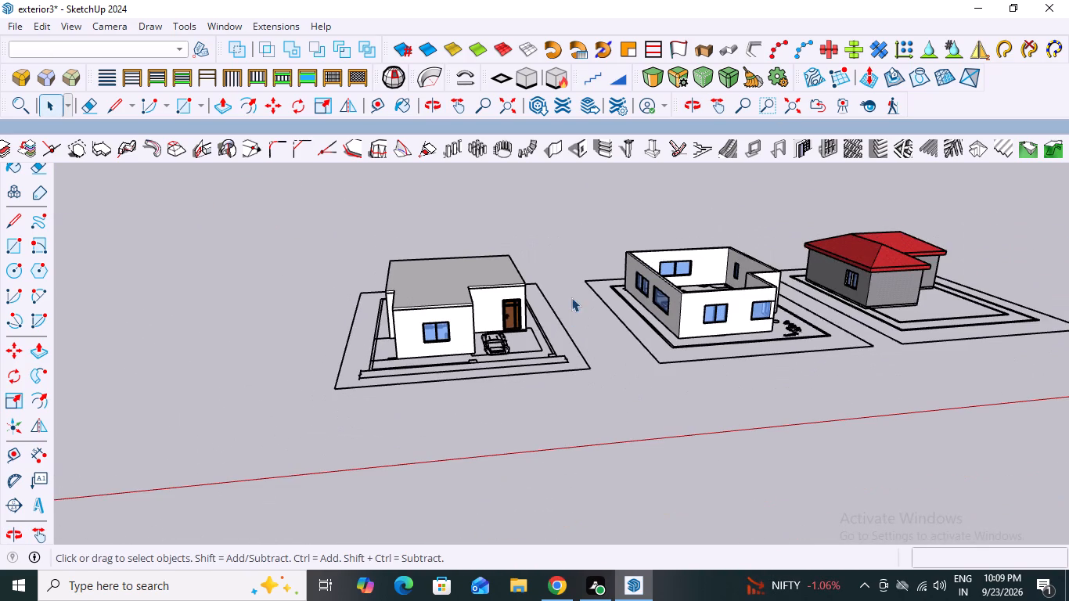
{"action": "middle_click_drag", "start_coordinate": [571, 297], "coordinate": [545, 464]}
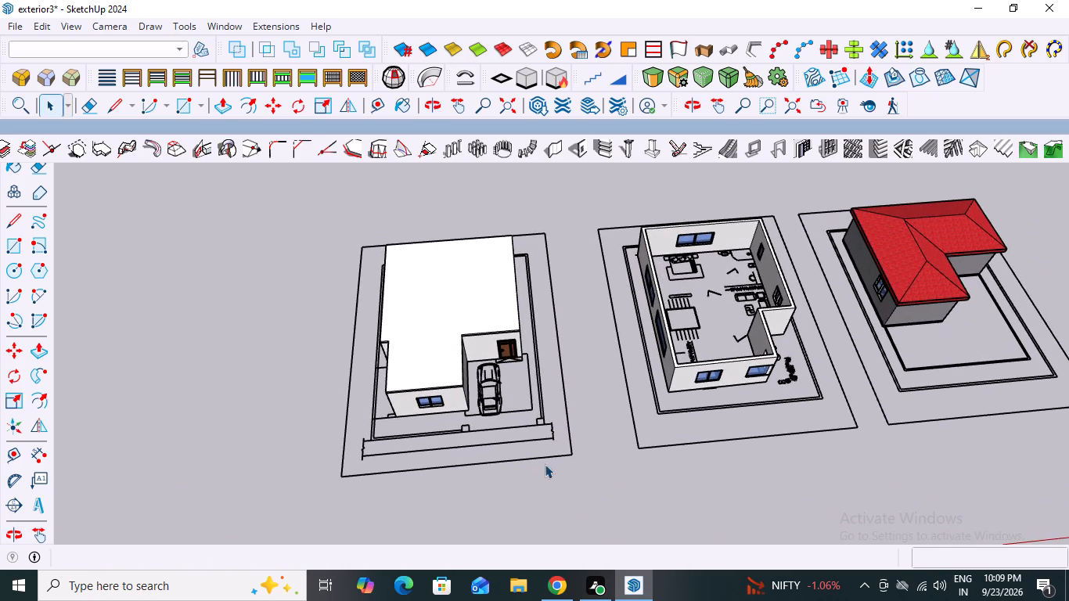
{"action": "scroll", "coordinate": [787, 330], "scroll_direction": "up", "scroll_amount": 1}
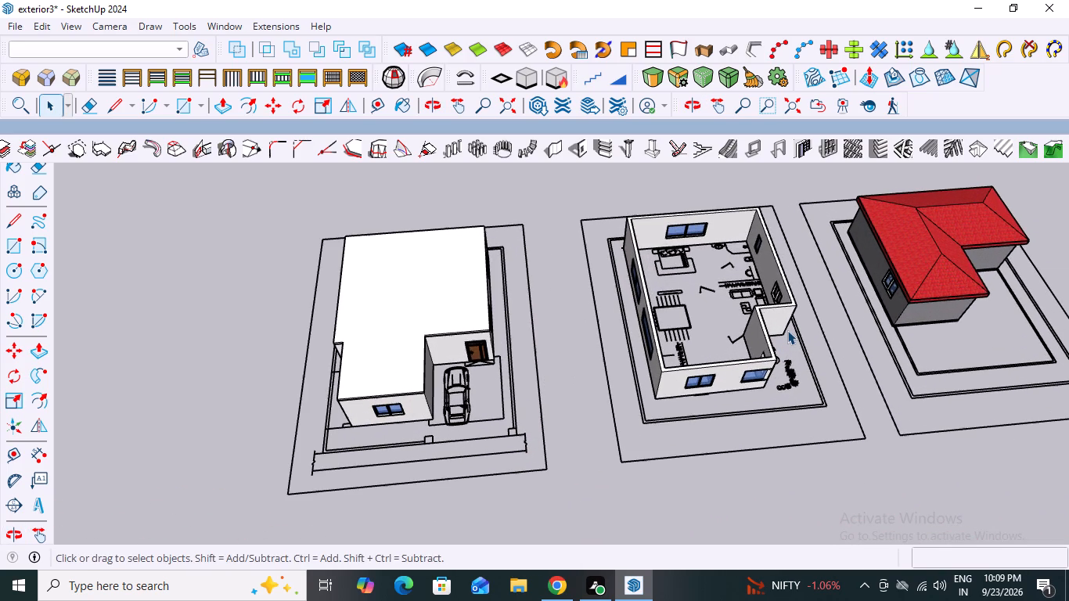
{"action": "middle_click_drag", "start_coordinate": [670, 396], "coordinate": [643, 232]}
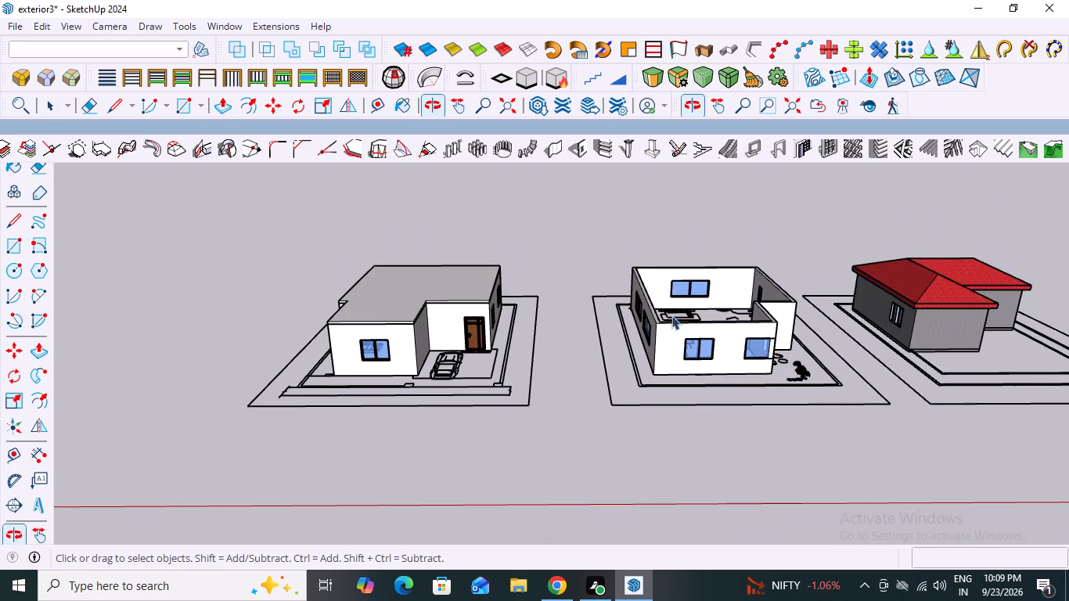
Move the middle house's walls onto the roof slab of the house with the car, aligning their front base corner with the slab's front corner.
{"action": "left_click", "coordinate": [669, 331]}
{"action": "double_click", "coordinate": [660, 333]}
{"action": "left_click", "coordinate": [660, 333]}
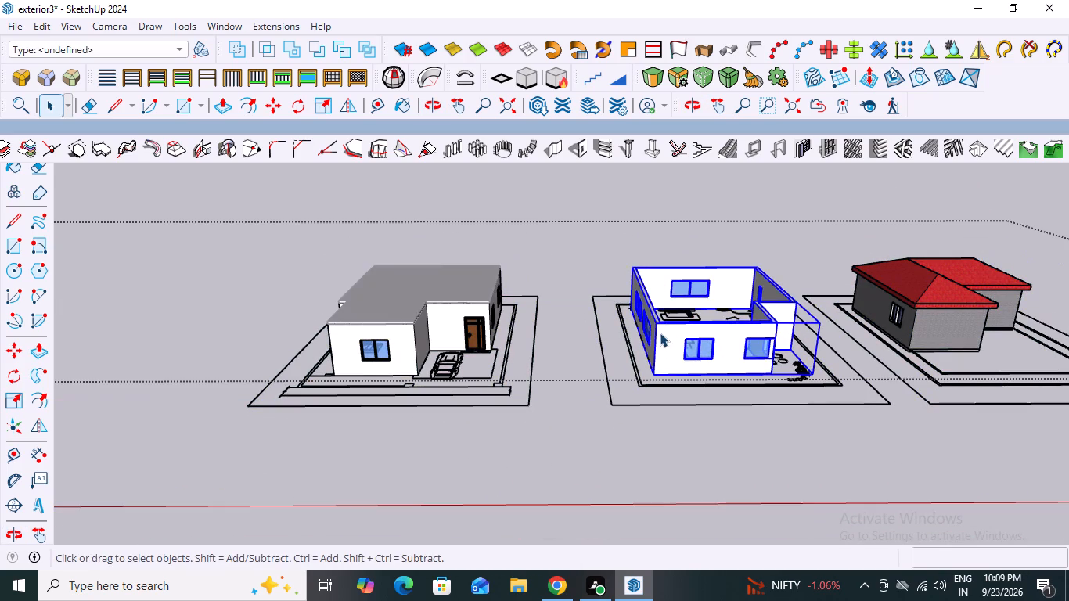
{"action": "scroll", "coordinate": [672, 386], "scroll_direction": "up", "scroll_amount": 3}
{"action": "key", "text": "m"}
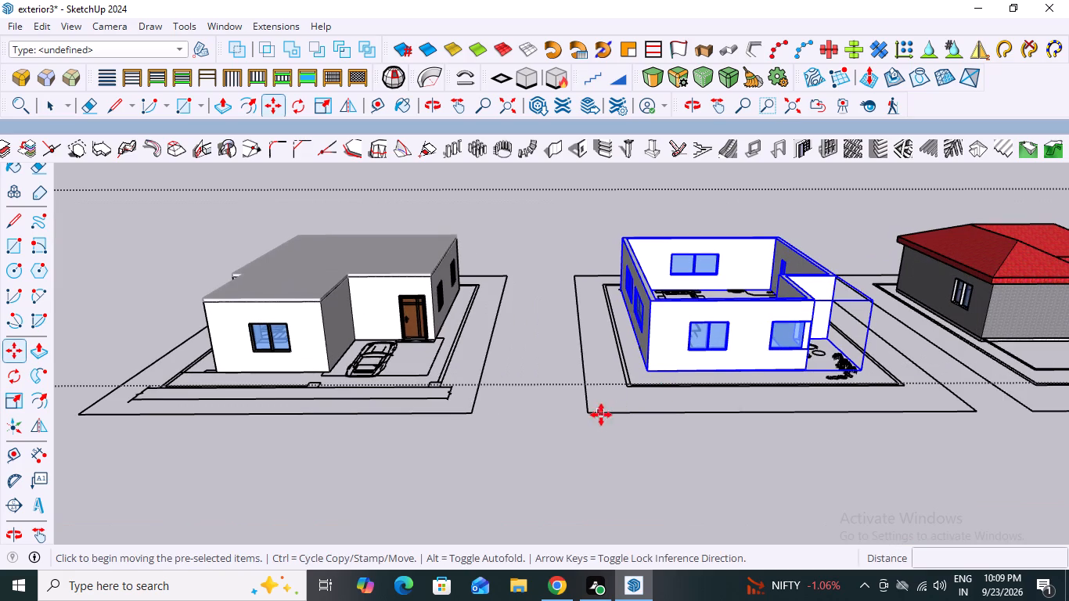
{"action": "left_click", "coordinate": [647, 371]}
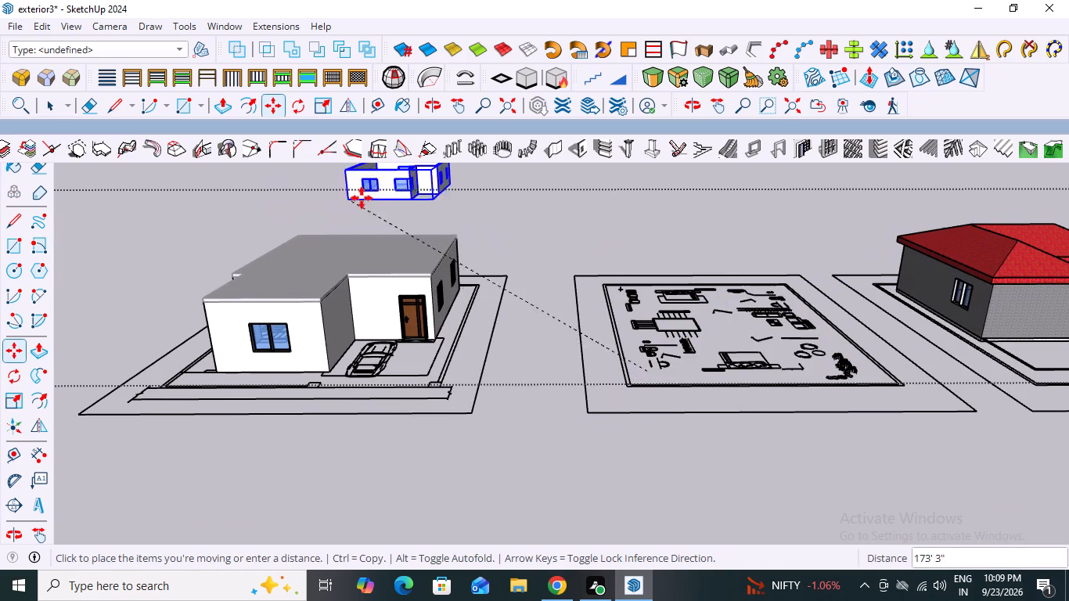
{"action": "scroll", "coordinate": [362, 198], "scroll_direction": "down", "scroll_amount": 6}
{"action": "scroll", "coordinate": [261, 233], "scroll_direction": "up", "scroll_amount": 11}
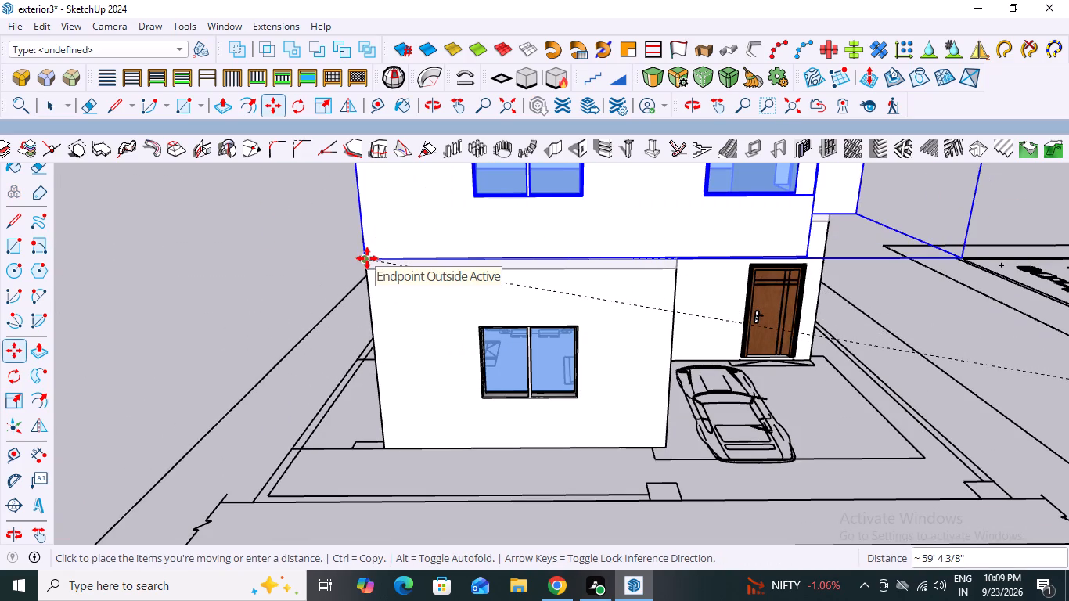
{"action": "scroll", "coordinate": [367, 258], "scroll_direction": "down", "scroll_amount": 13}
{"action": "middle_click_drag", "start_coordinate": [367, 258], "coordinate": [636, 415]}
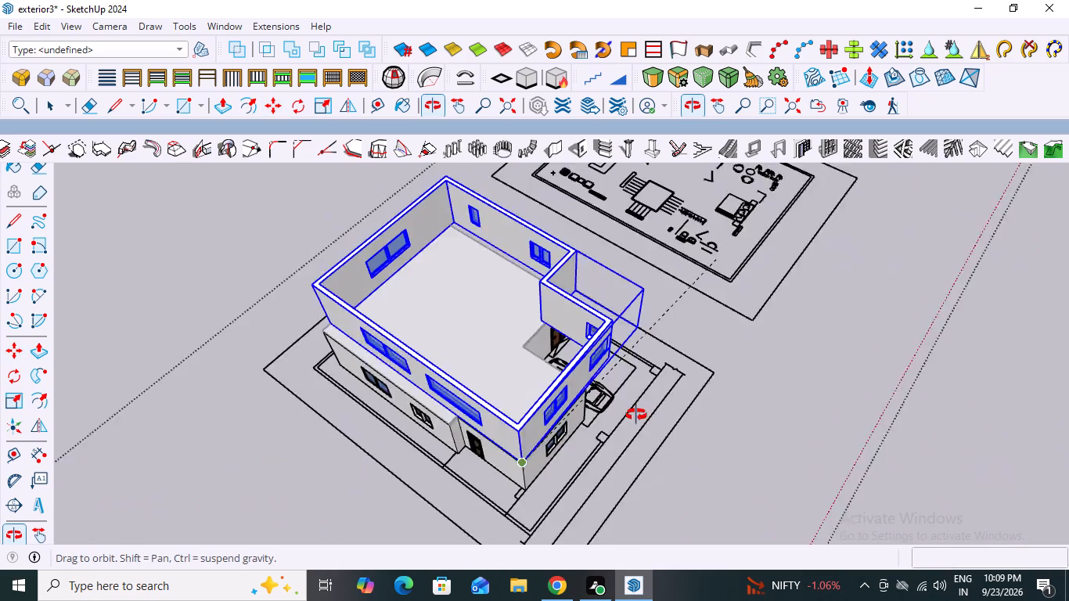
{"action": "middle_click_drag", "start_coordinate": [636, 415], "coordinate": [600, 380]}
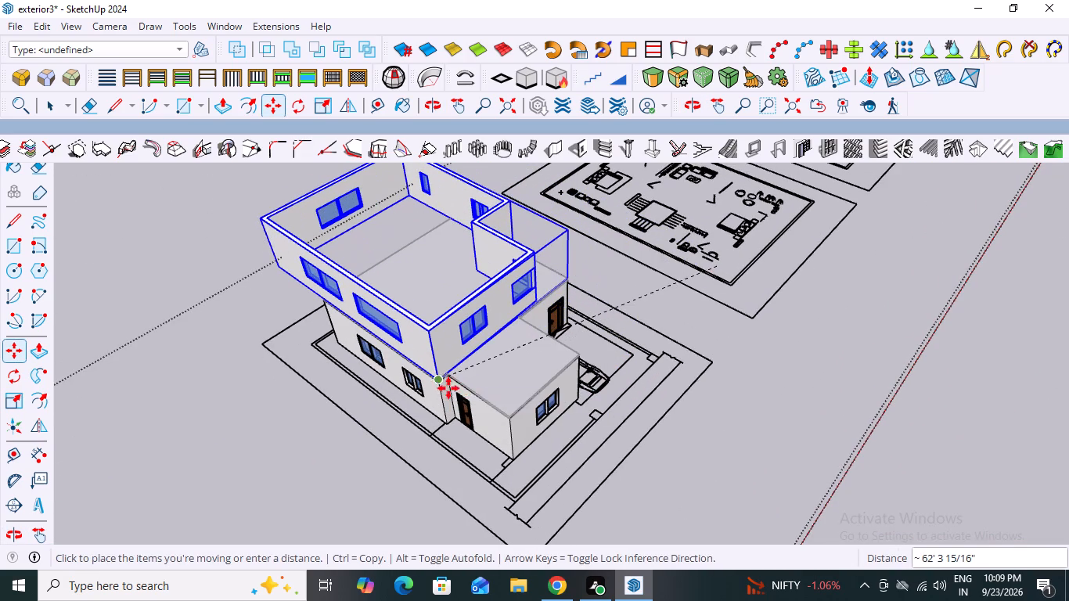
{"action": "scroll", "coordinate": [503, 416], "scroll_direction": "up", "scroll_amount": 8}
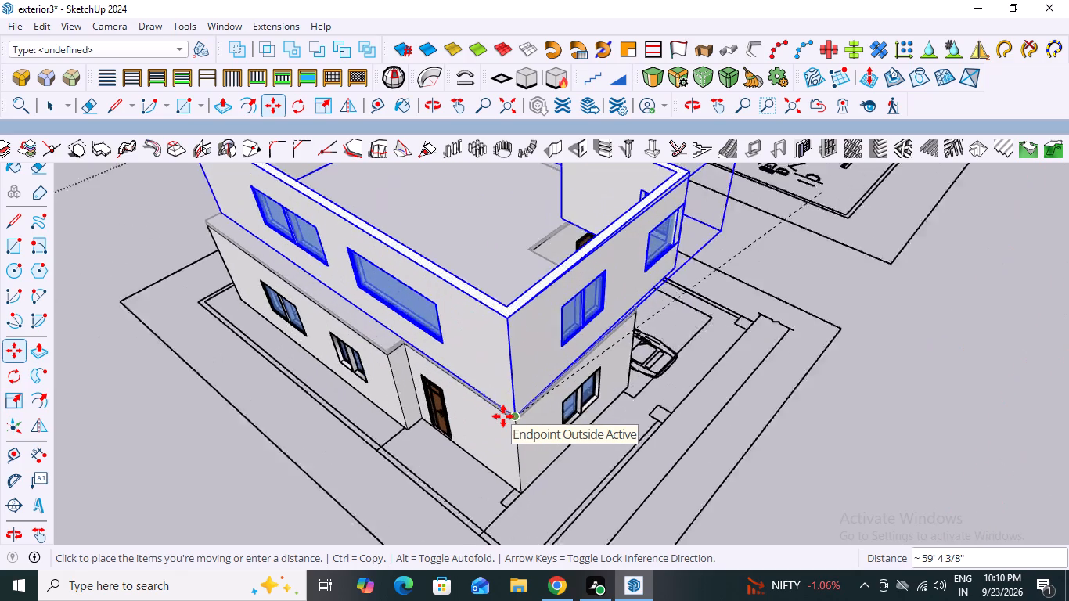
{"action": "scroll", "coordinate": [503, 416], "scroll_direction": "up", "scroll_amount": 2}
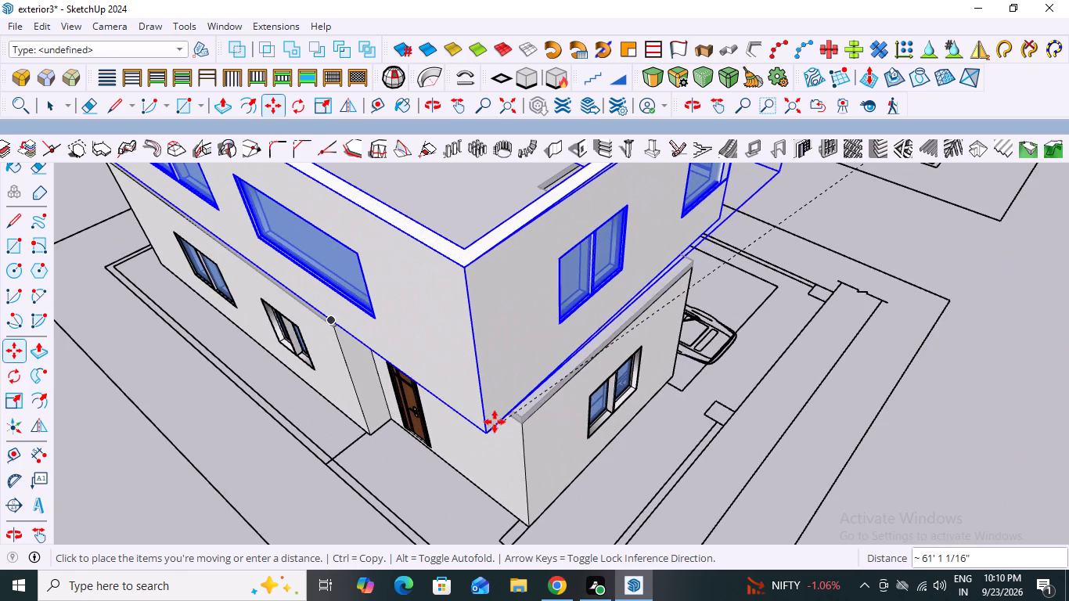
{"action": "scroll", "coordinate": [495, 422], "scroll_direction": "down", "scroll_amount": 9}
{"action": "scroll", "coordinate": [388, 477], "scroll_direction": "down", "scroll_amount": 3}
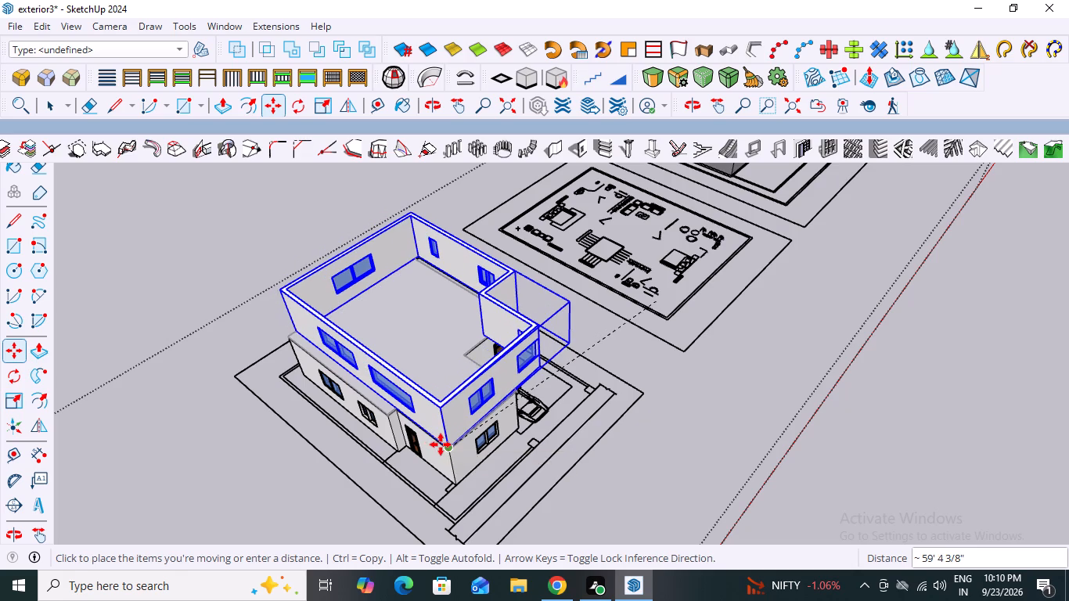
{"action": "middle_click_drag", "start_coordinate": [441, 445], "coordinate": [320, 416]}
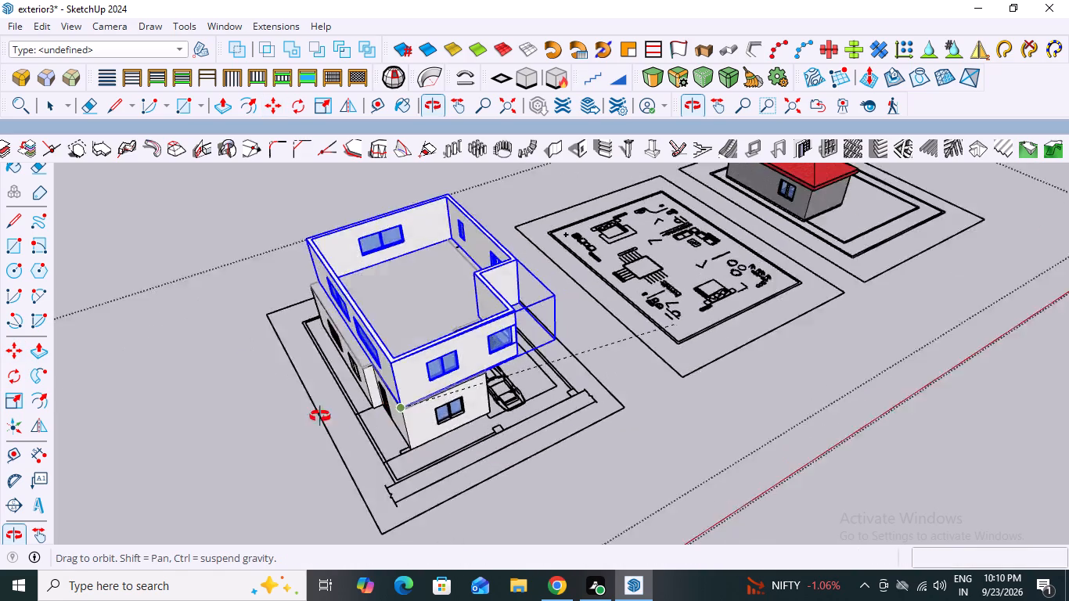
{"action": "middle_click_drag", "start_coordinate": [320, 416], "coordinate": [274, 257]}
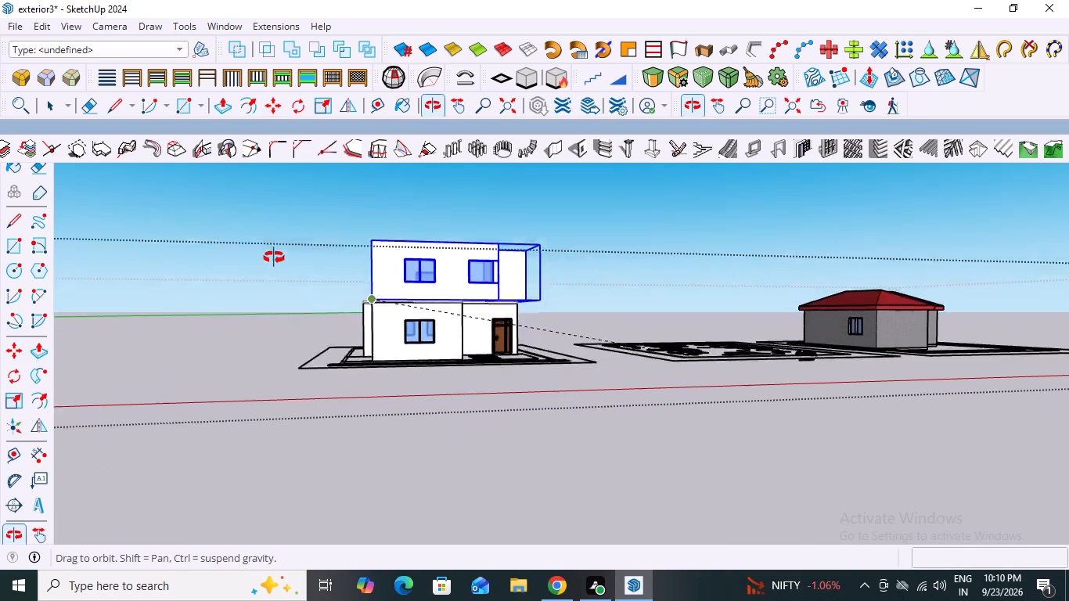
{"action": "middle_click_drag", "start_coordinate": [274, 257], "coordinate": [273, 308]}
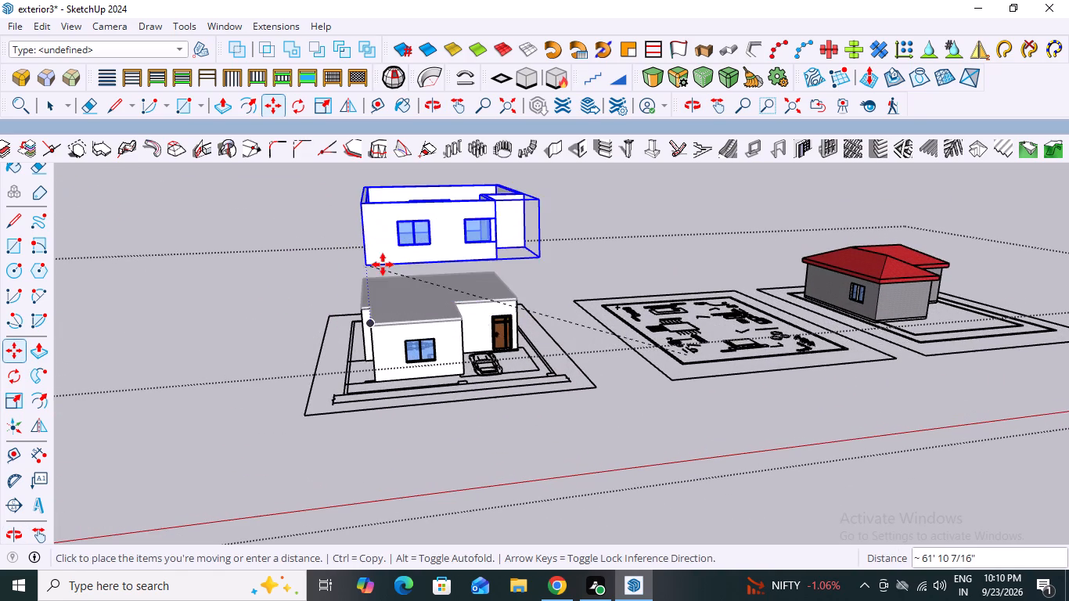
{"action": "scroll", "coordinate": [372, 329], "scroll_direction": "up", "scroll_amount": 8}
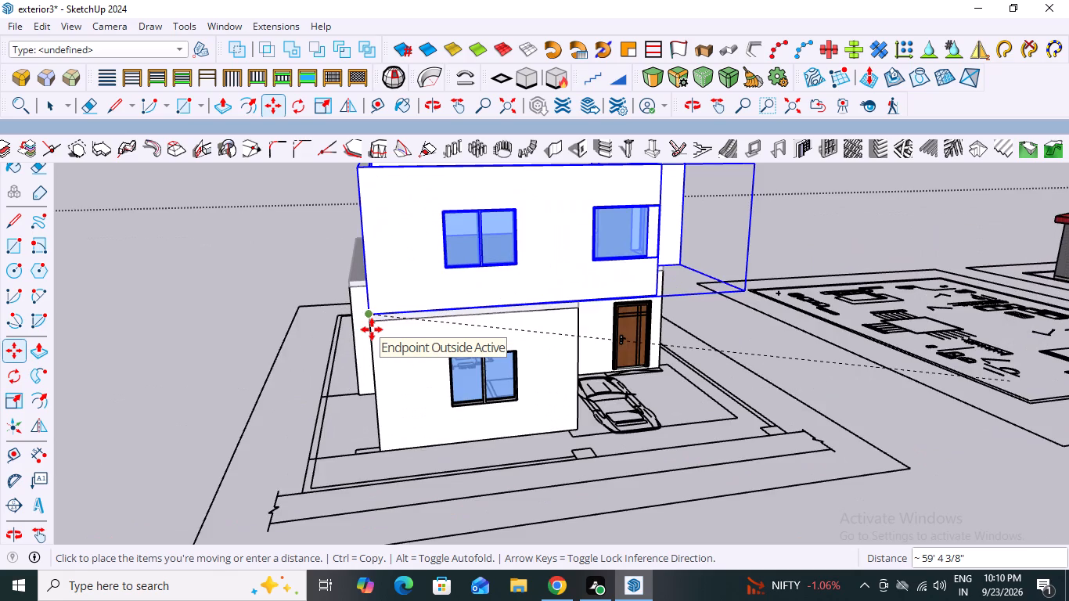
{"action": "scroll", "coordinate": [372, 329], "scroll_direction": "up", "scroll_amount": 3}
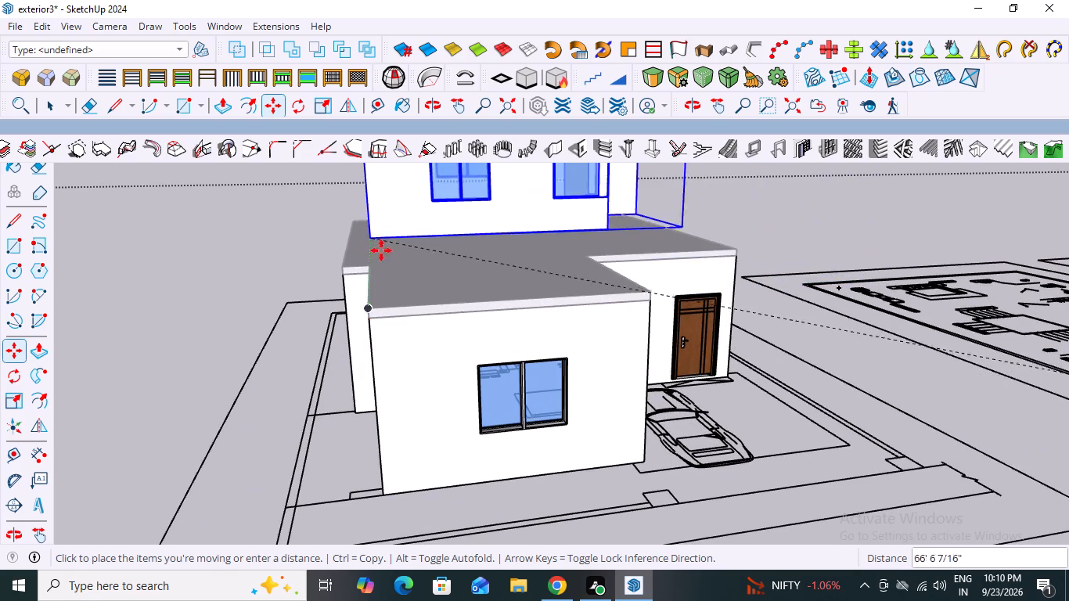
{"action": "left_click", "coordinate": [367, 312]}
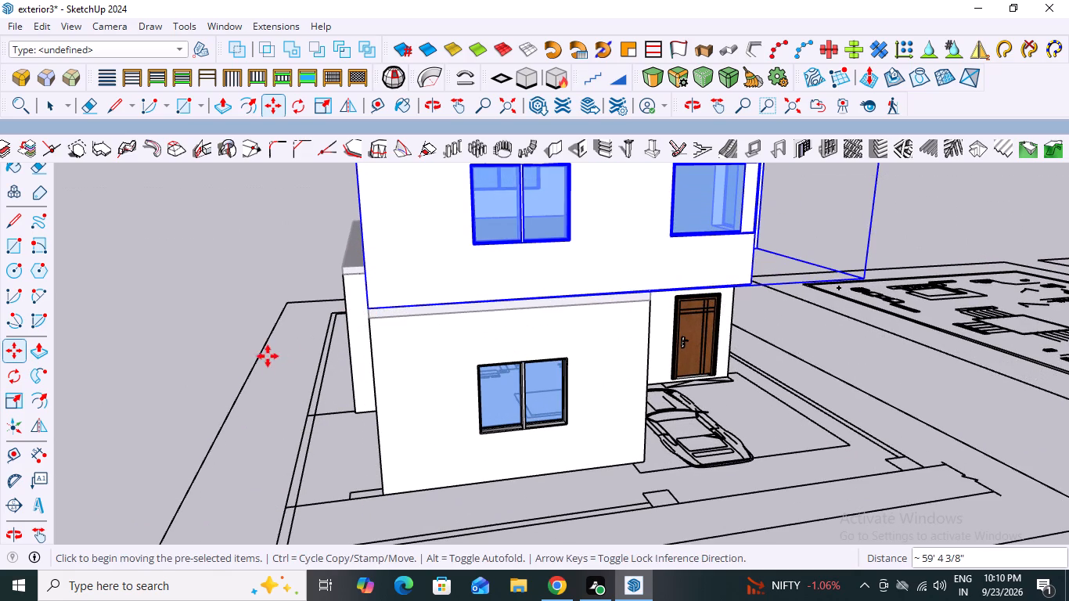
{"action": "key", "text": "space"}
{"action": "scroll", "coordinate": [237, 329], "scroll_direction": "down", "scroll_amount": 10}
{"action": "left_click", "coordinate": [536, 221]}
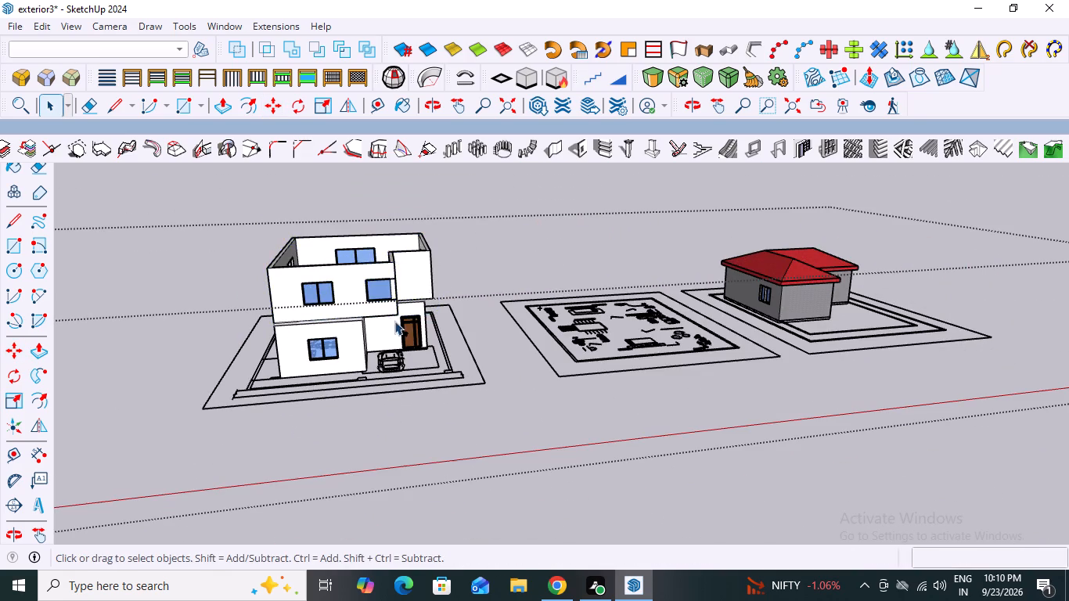
Examine the walls stacked on the house with the car from several sides, alongside the other two plots.
{"action": "middle_click_drag", "start_coordinate": [404, 322], "coordinate": [405, 294]}
{"action": "scroll", "coordinate": [407, 293], "scroll_direction": "up", "scroll_amount": 11}
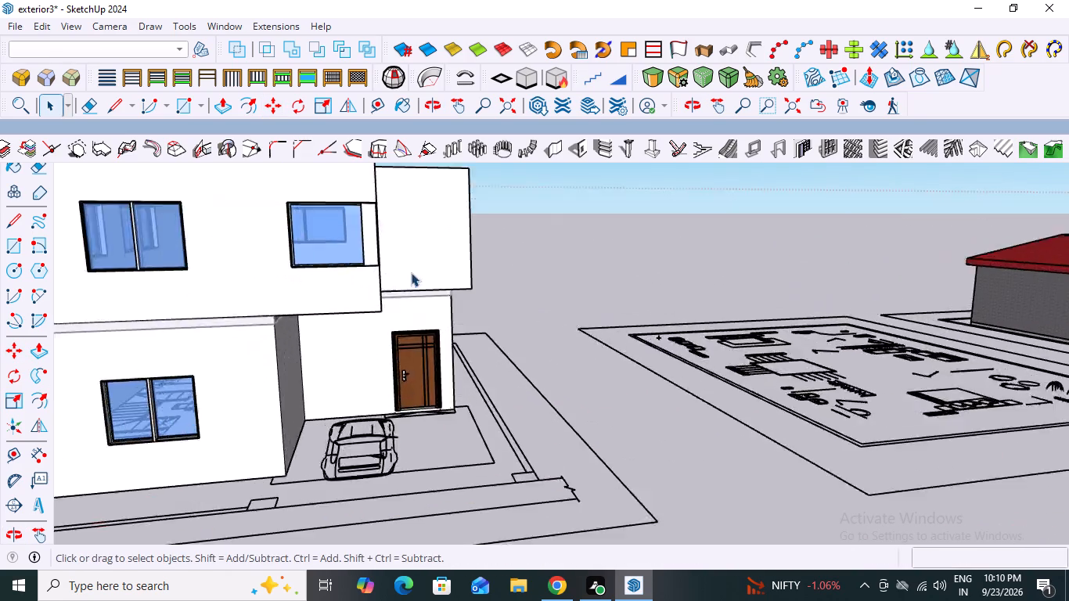
{"action": "scroll", "coordinate": [411, 272], "scroll_direction": "up", "scroll_amount": 4}
{"action": "scroll", "coordinate": [432, 262], "scroll_direction": "down", "scroll_amount": 15}
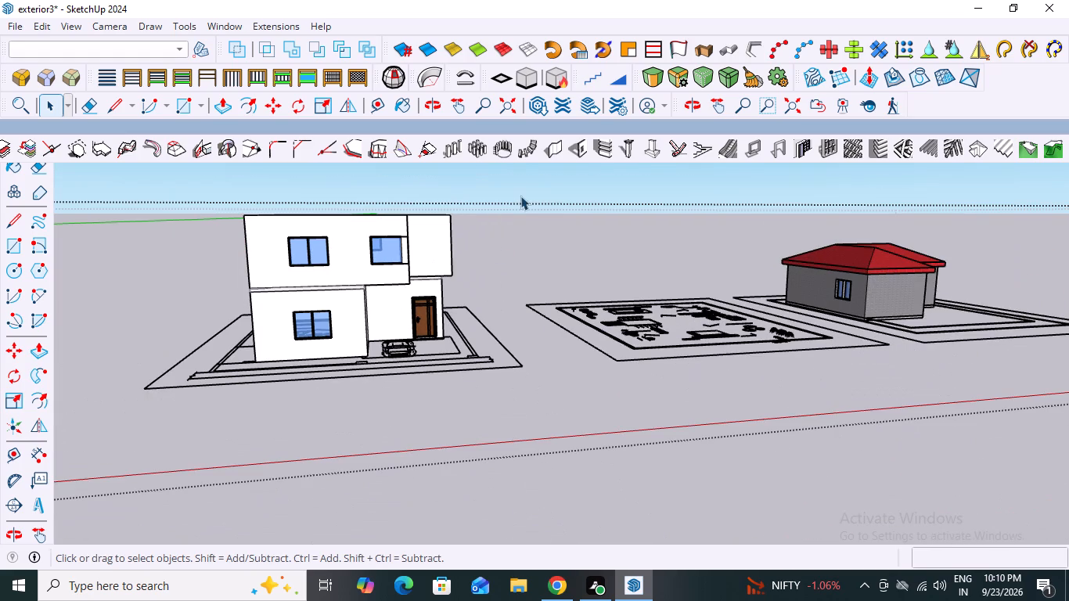
{"action": "middle_click_drag", "start_coordinate": [449, 217], "coordinate": [286, 249]}
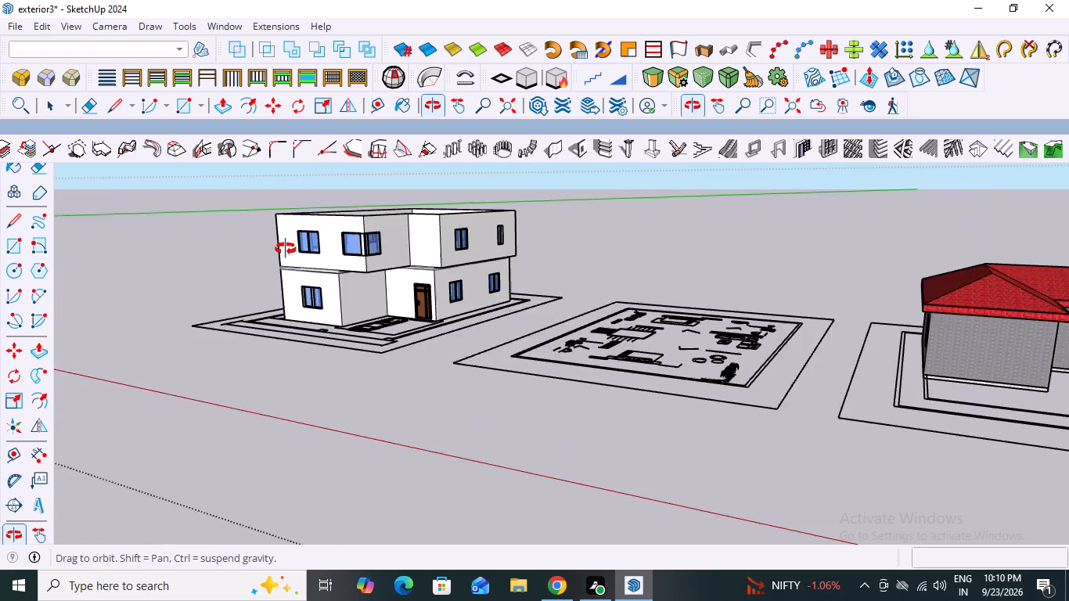
{"action": "middle_click_drag", "start_coordinate": [286, 249], "coordinate": [407, 310]}
{"action": "scroll", "coordinate": [365, 338], "scroll_direction": "down", "scroll_amount": 1}
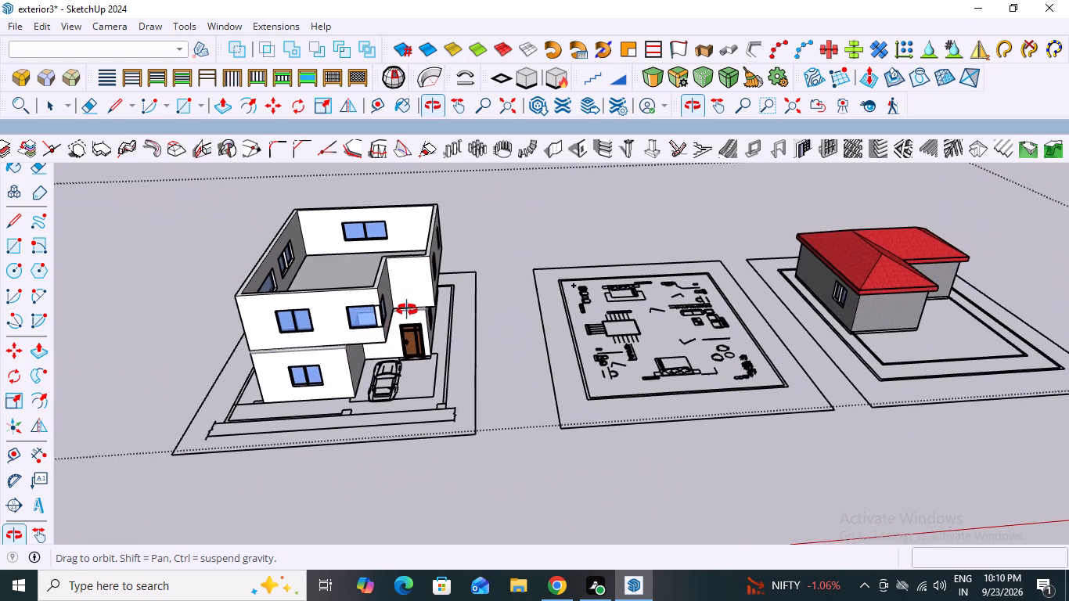
{"action": "middle_click_drag", "start_coordinate": [407, 310], "coordinate": [406, 415]}
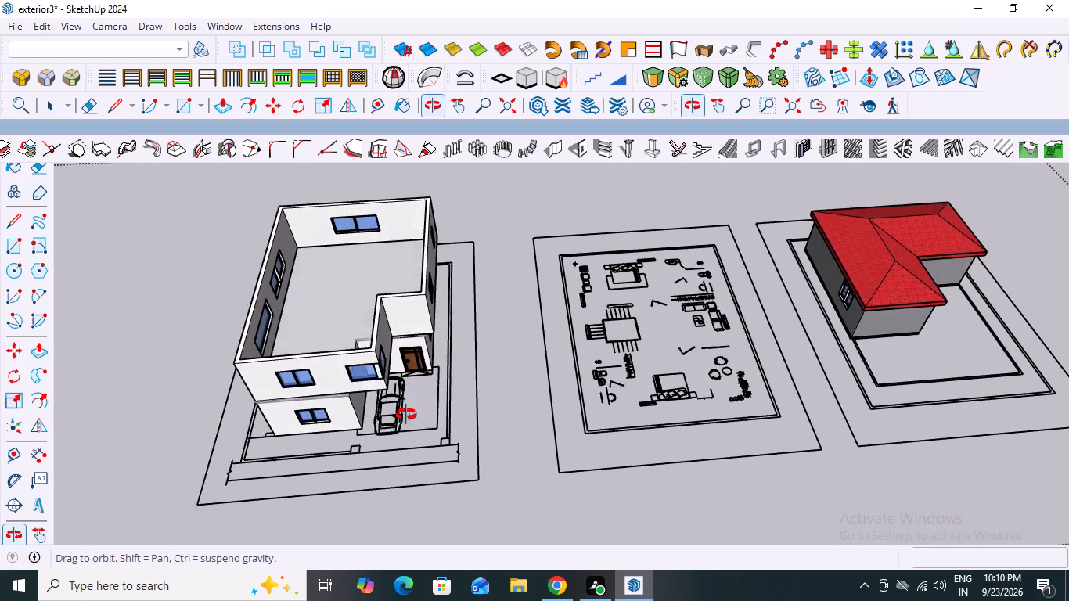
{"action": "middle_click_drag", "start_coordinate": [406, 415], "coordinate": [410, 427]}
{"action": "scroll", "coordinate": [410, 427], "scroll_direction": "up", "scroll_amount": 3}
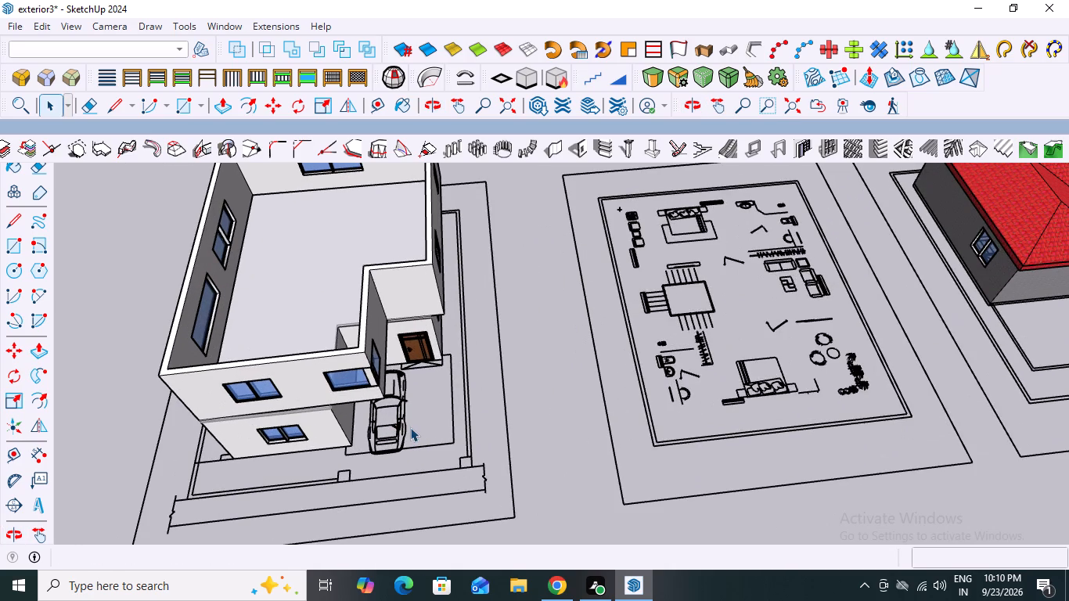
{"action": "scroll", "coordinate": [429, 403], "scroll_direction": "down", "scroll_amount": 8}
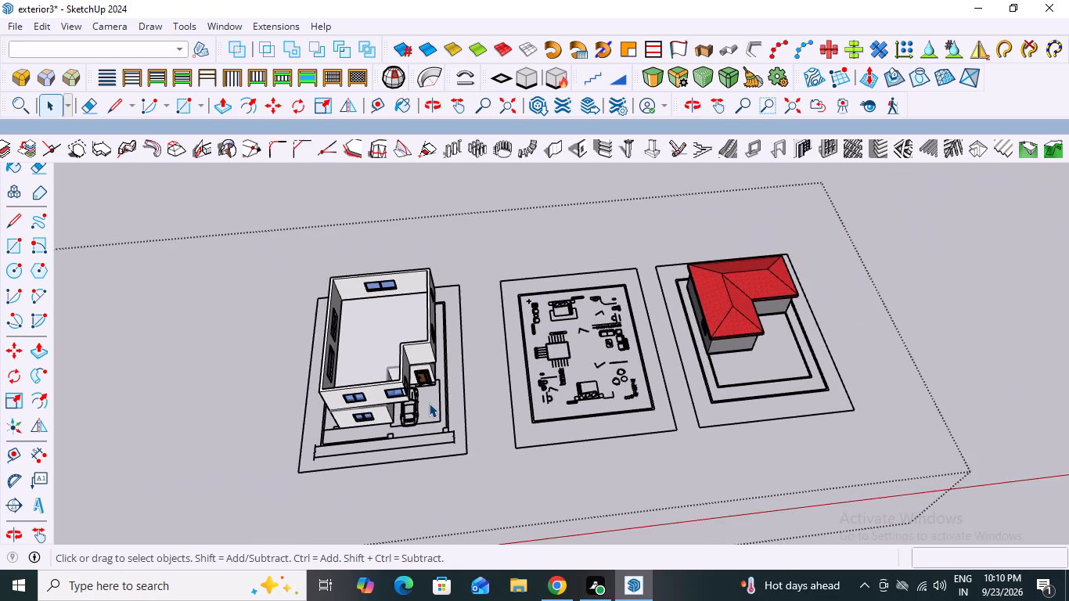
{"action": "middle_click_drag", "start_coordinate": [429, 403], "coordinate": [417, 325]}
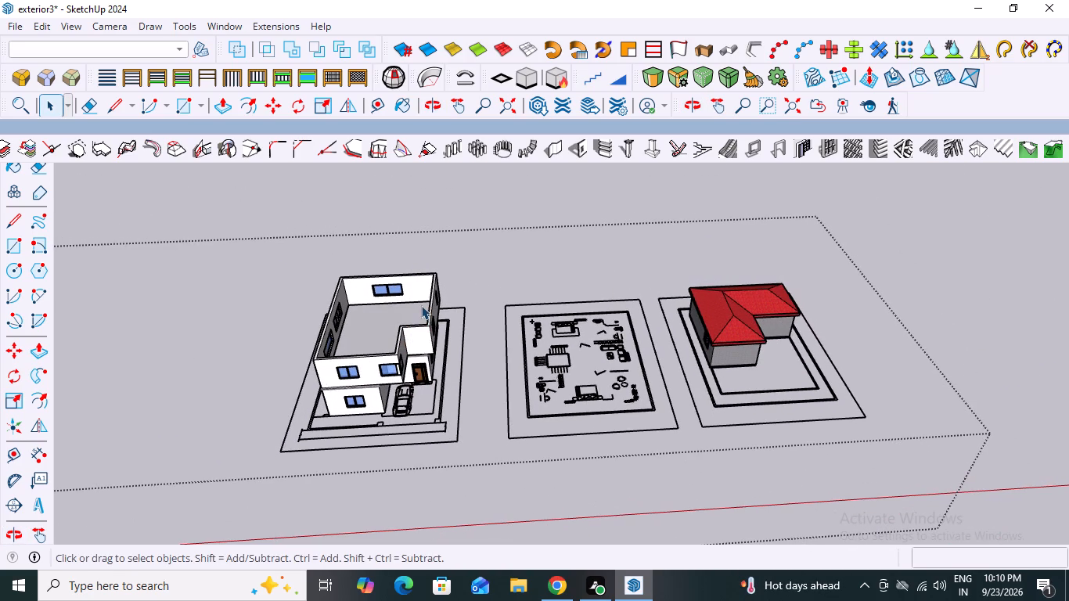
{"action": "scroll", "coordinate": [376, 397], "scroll_direction": "up", "scroll_amount": 4}
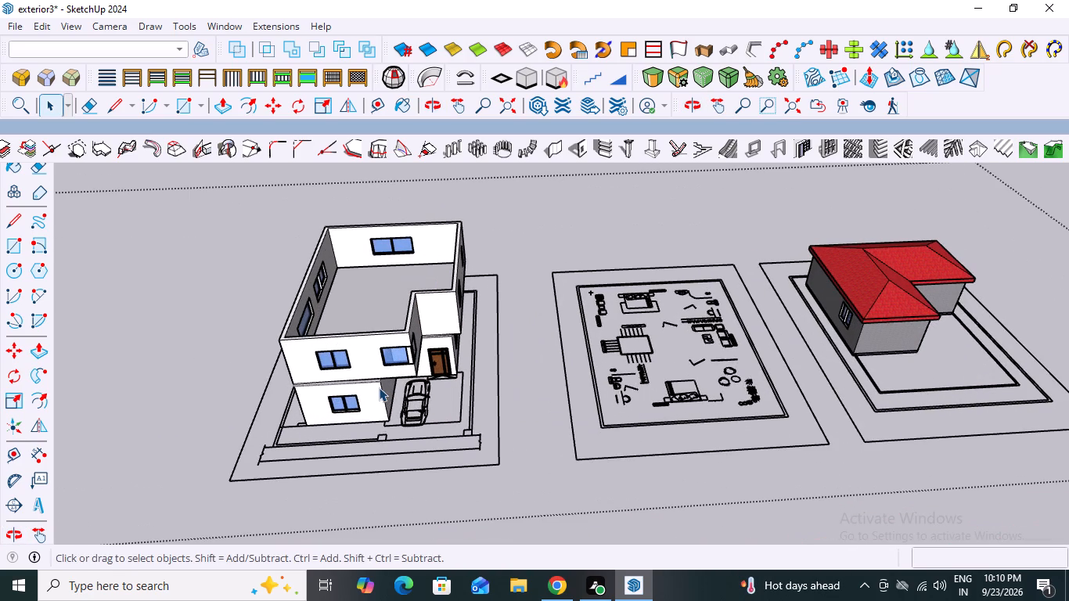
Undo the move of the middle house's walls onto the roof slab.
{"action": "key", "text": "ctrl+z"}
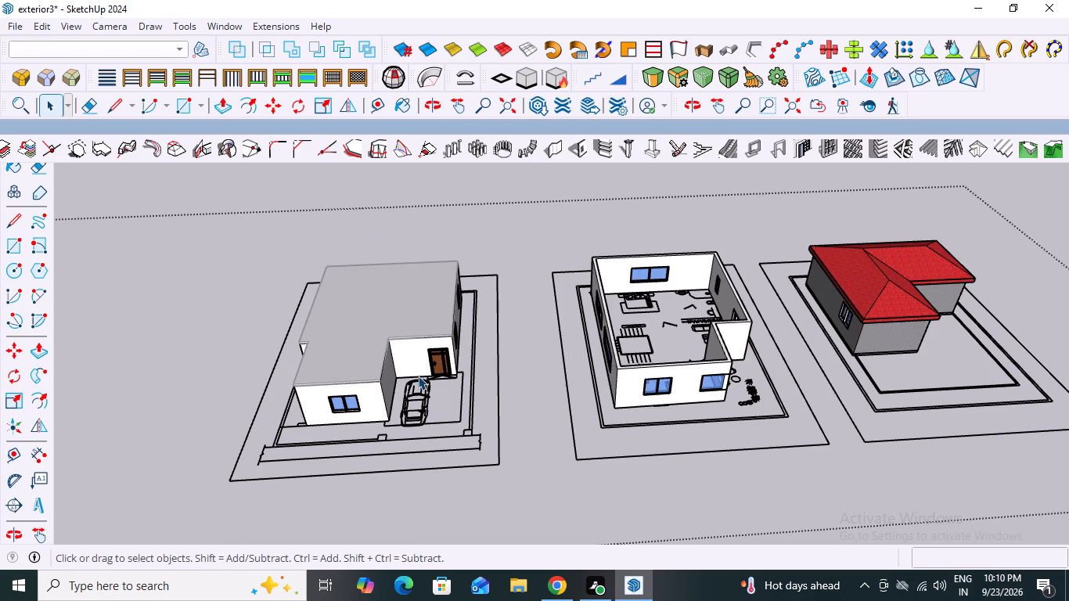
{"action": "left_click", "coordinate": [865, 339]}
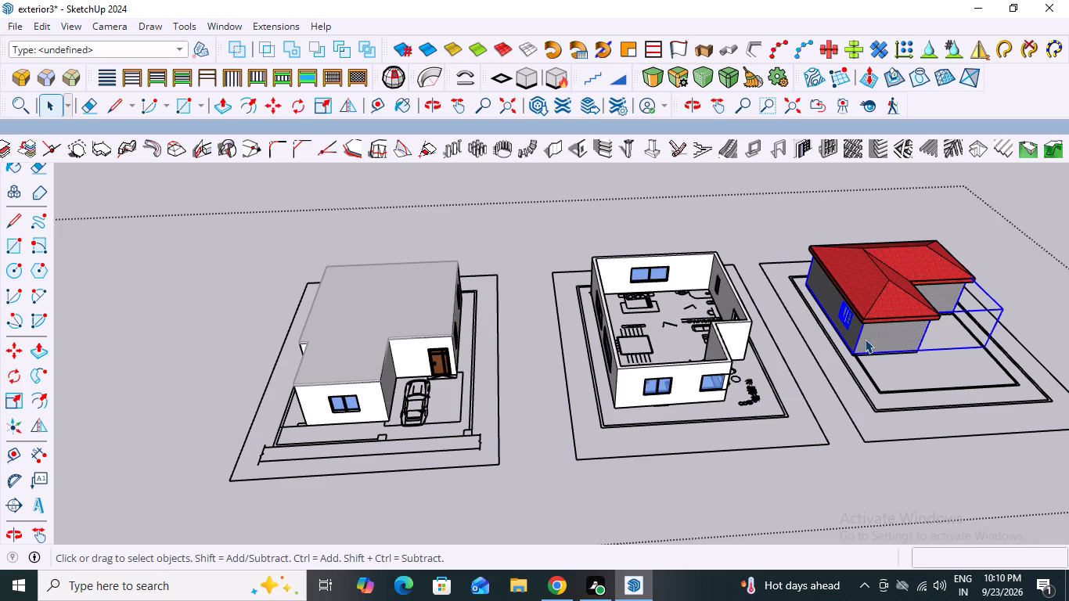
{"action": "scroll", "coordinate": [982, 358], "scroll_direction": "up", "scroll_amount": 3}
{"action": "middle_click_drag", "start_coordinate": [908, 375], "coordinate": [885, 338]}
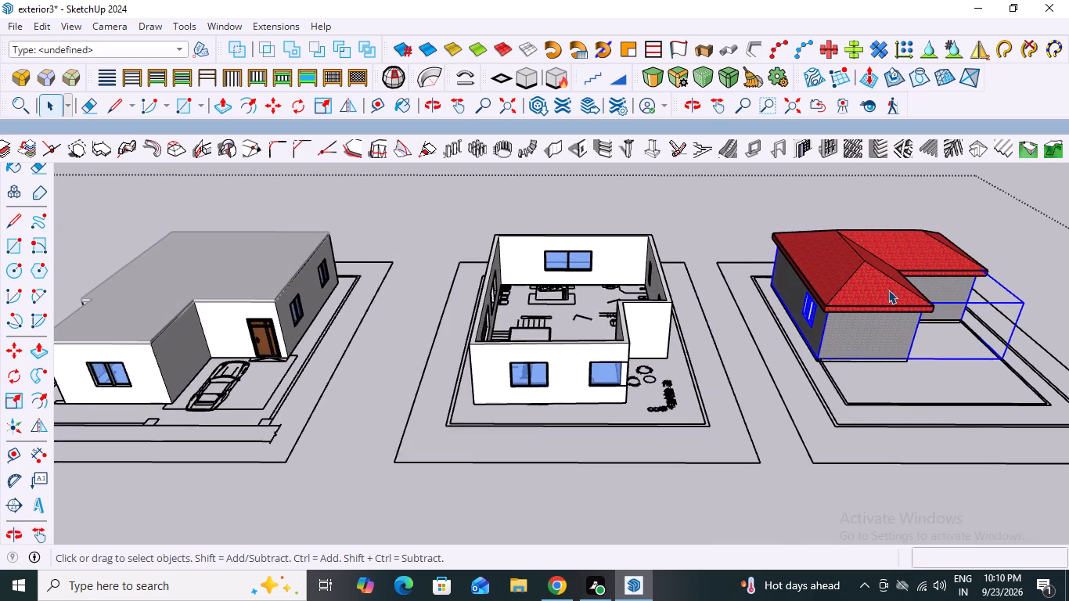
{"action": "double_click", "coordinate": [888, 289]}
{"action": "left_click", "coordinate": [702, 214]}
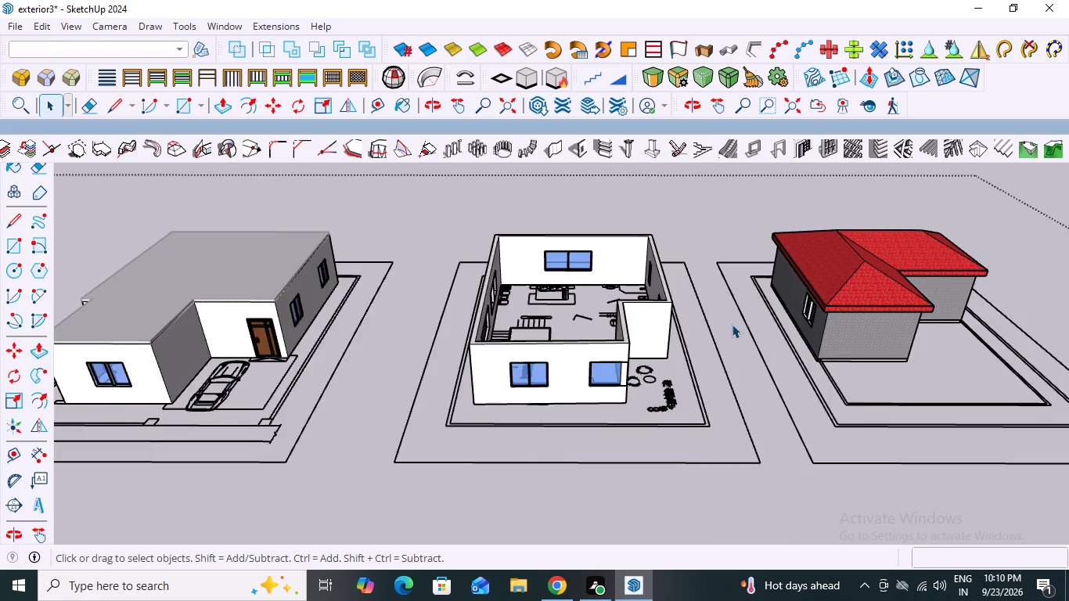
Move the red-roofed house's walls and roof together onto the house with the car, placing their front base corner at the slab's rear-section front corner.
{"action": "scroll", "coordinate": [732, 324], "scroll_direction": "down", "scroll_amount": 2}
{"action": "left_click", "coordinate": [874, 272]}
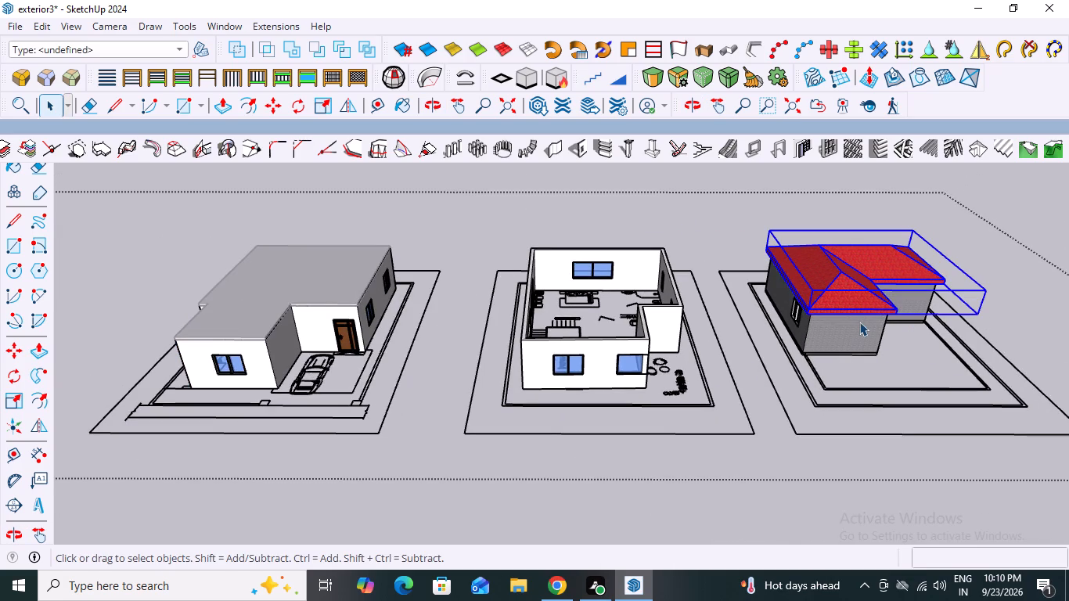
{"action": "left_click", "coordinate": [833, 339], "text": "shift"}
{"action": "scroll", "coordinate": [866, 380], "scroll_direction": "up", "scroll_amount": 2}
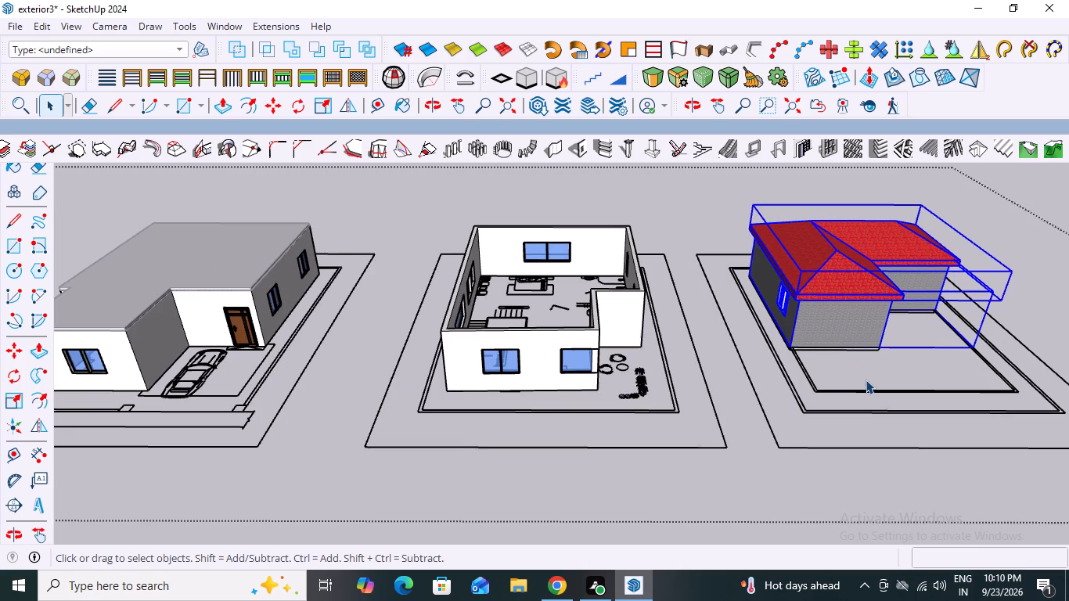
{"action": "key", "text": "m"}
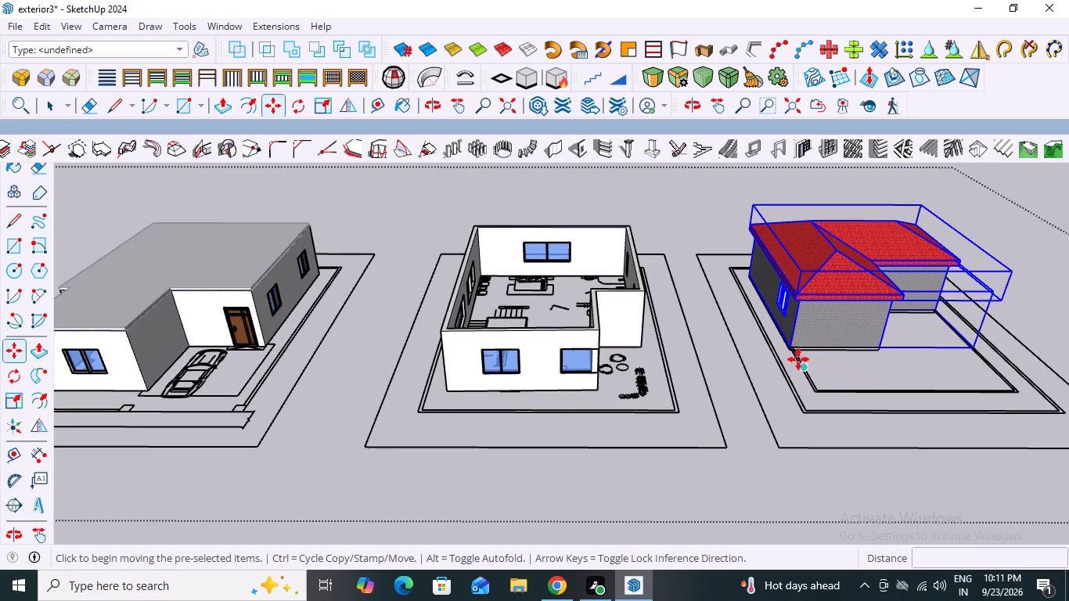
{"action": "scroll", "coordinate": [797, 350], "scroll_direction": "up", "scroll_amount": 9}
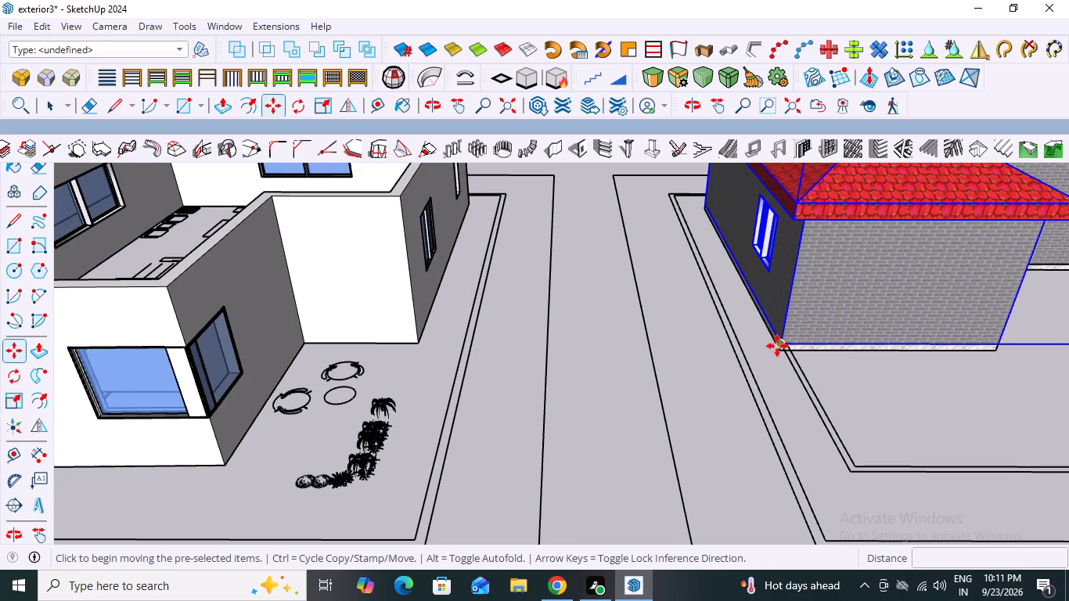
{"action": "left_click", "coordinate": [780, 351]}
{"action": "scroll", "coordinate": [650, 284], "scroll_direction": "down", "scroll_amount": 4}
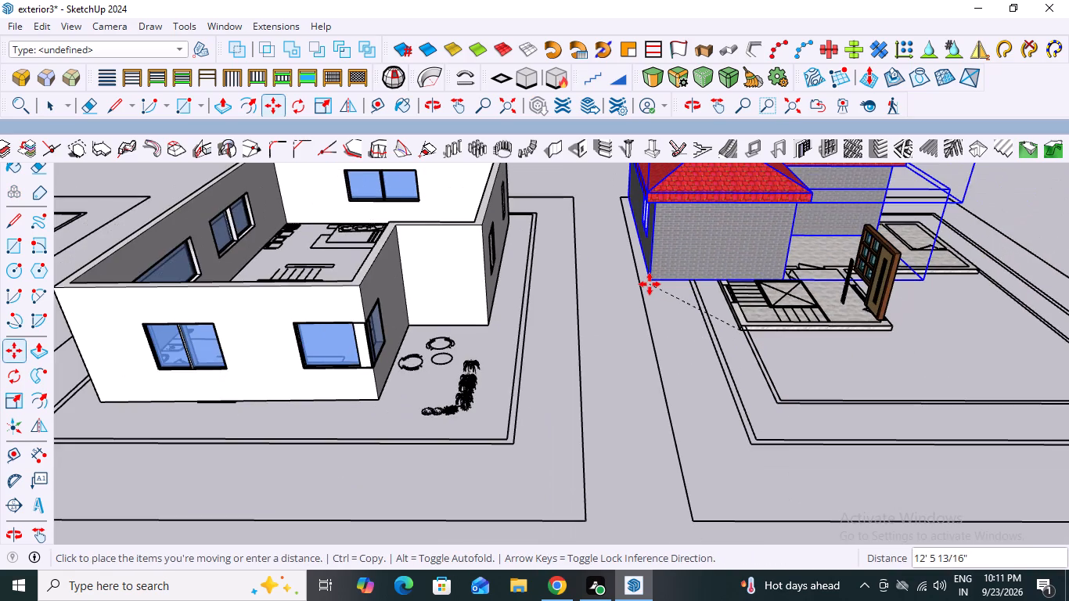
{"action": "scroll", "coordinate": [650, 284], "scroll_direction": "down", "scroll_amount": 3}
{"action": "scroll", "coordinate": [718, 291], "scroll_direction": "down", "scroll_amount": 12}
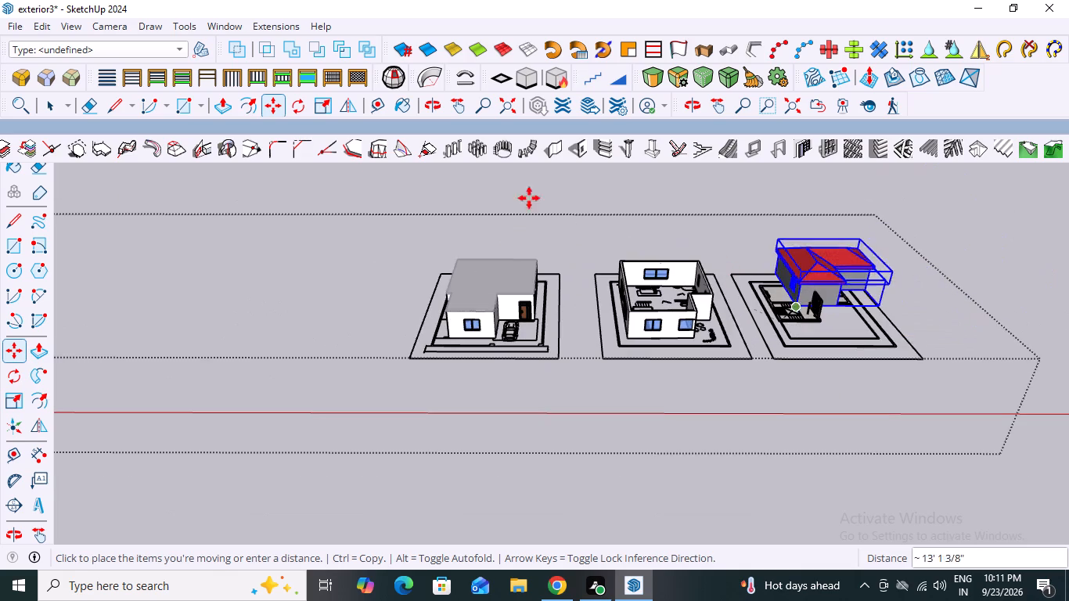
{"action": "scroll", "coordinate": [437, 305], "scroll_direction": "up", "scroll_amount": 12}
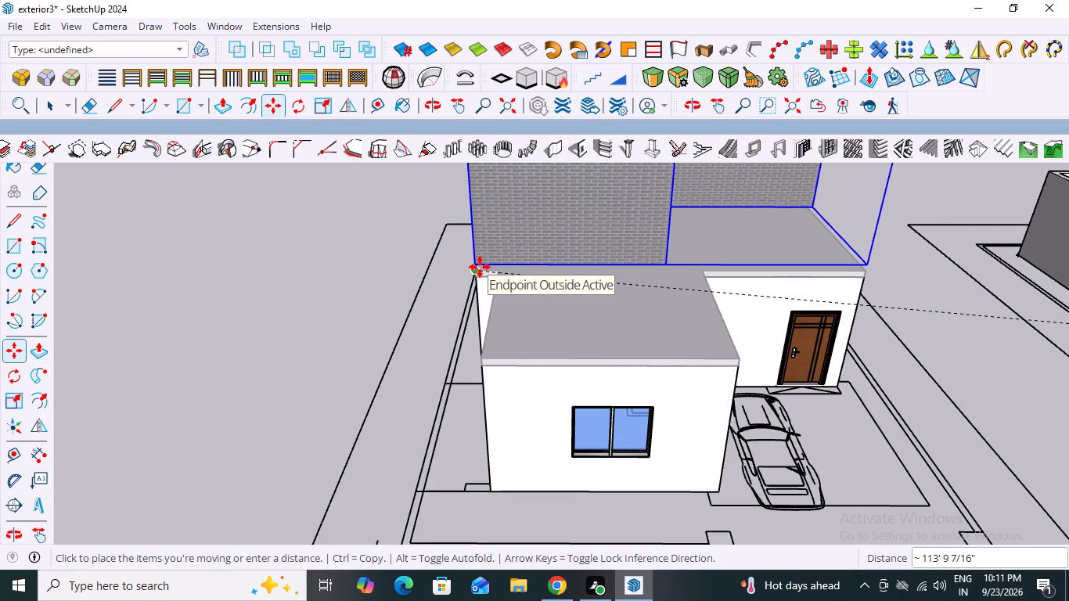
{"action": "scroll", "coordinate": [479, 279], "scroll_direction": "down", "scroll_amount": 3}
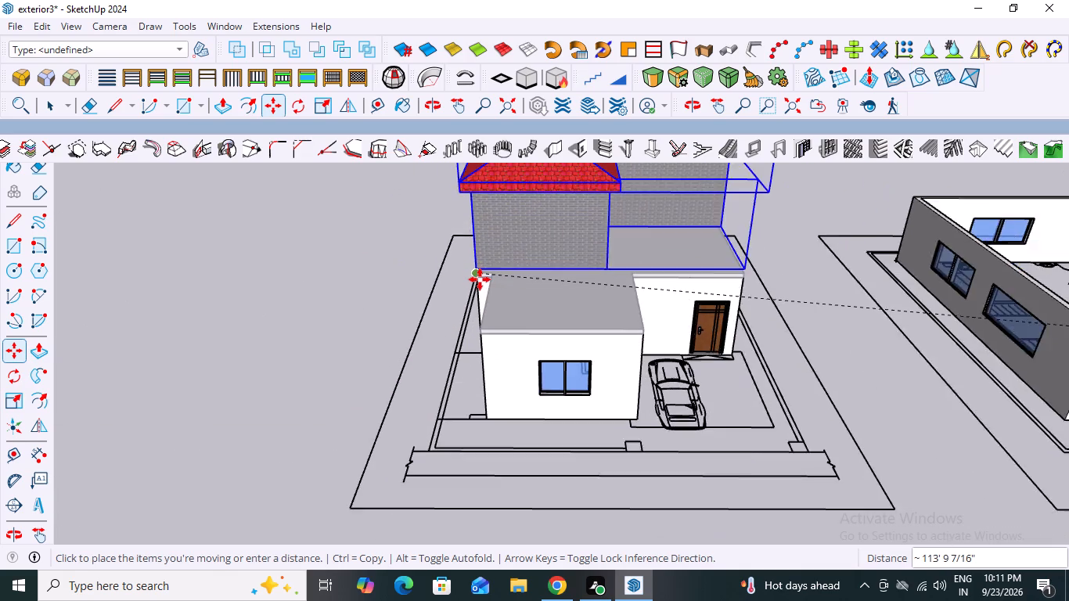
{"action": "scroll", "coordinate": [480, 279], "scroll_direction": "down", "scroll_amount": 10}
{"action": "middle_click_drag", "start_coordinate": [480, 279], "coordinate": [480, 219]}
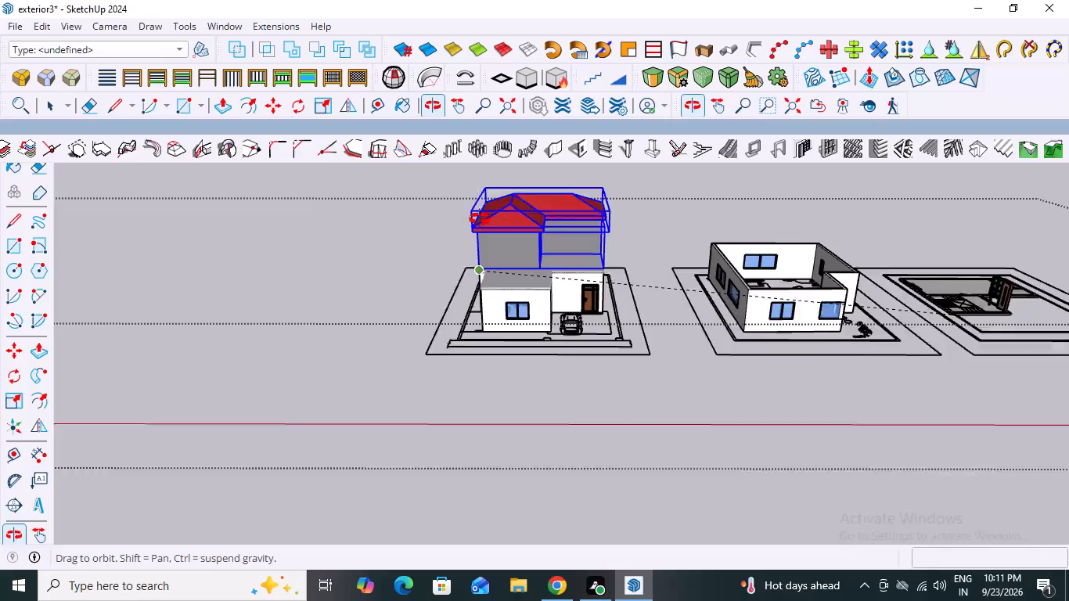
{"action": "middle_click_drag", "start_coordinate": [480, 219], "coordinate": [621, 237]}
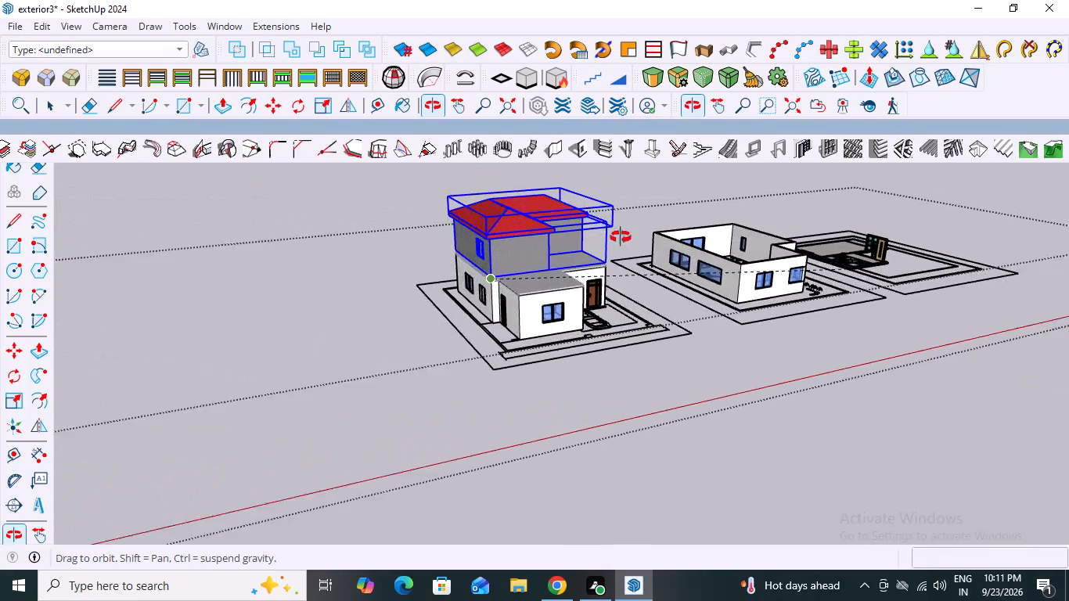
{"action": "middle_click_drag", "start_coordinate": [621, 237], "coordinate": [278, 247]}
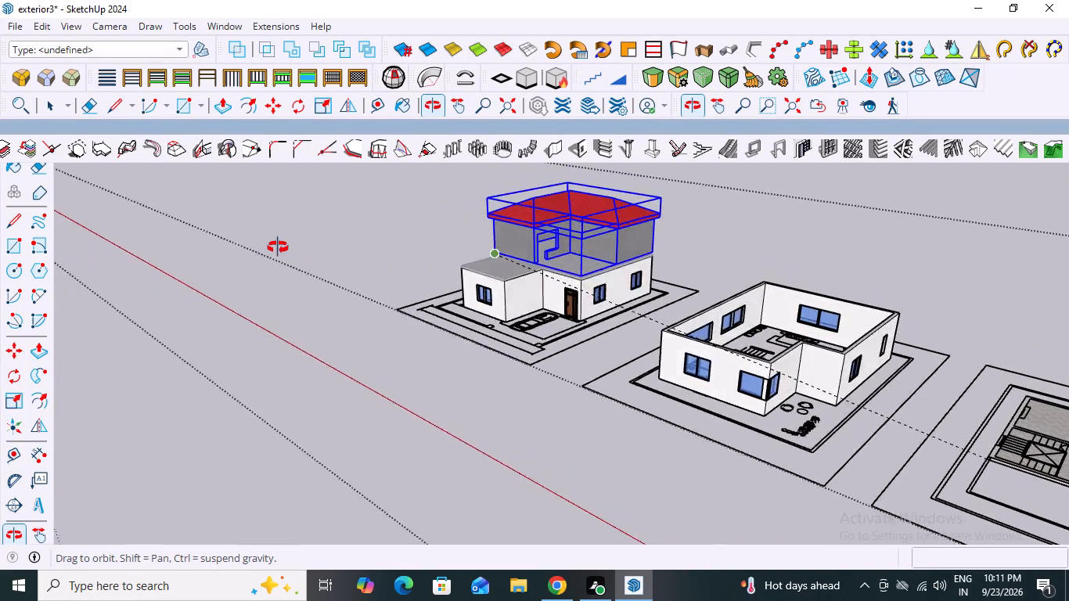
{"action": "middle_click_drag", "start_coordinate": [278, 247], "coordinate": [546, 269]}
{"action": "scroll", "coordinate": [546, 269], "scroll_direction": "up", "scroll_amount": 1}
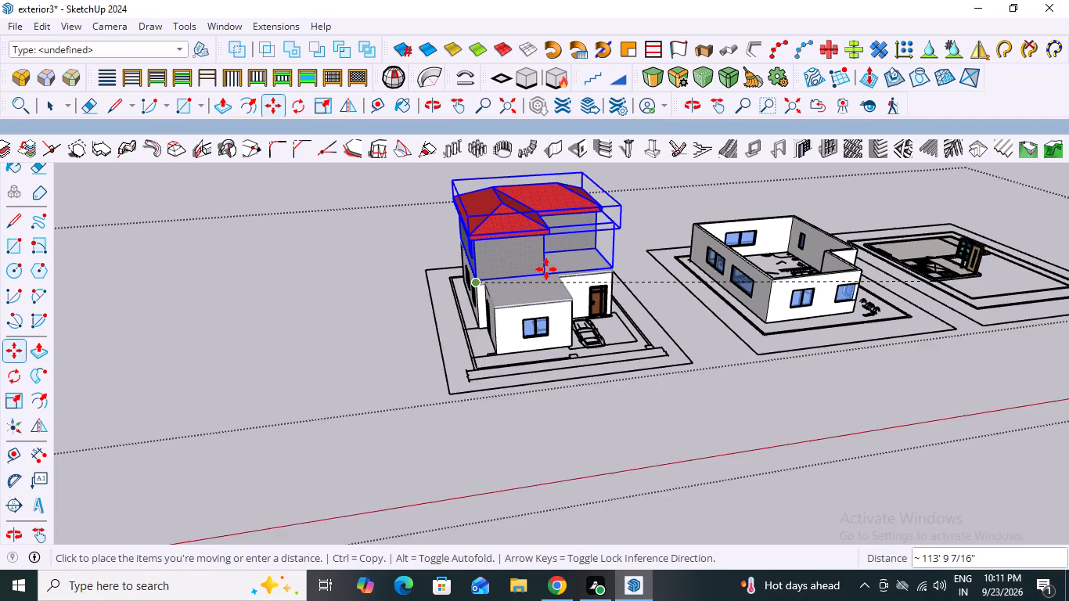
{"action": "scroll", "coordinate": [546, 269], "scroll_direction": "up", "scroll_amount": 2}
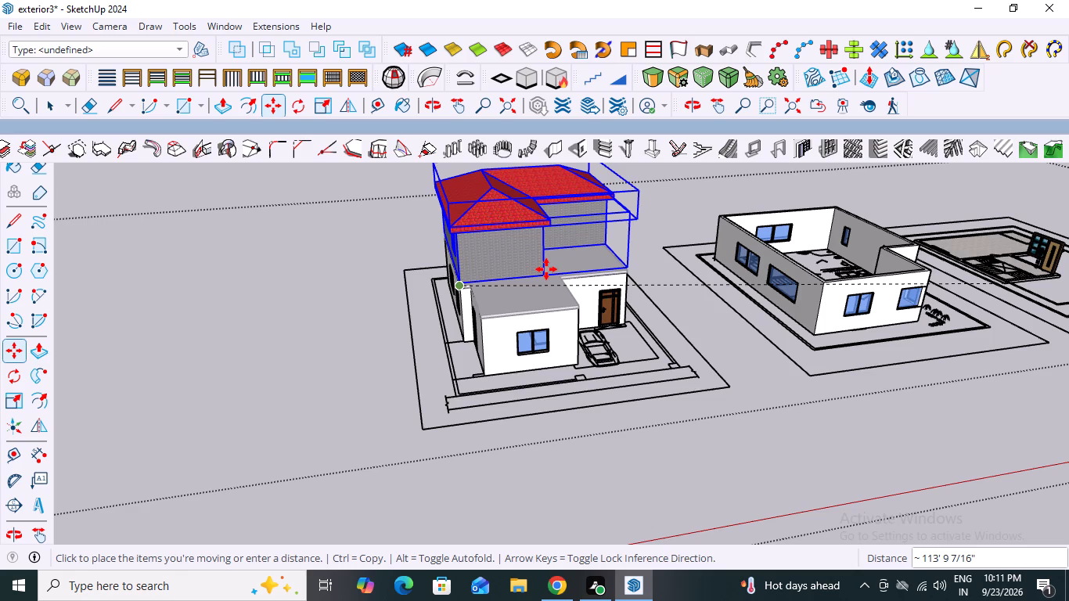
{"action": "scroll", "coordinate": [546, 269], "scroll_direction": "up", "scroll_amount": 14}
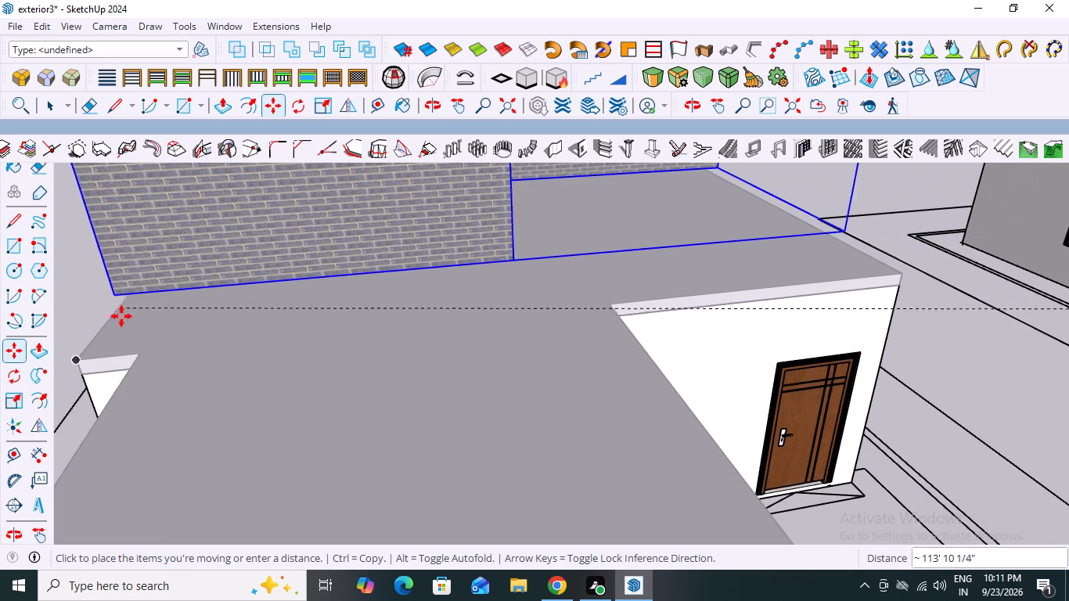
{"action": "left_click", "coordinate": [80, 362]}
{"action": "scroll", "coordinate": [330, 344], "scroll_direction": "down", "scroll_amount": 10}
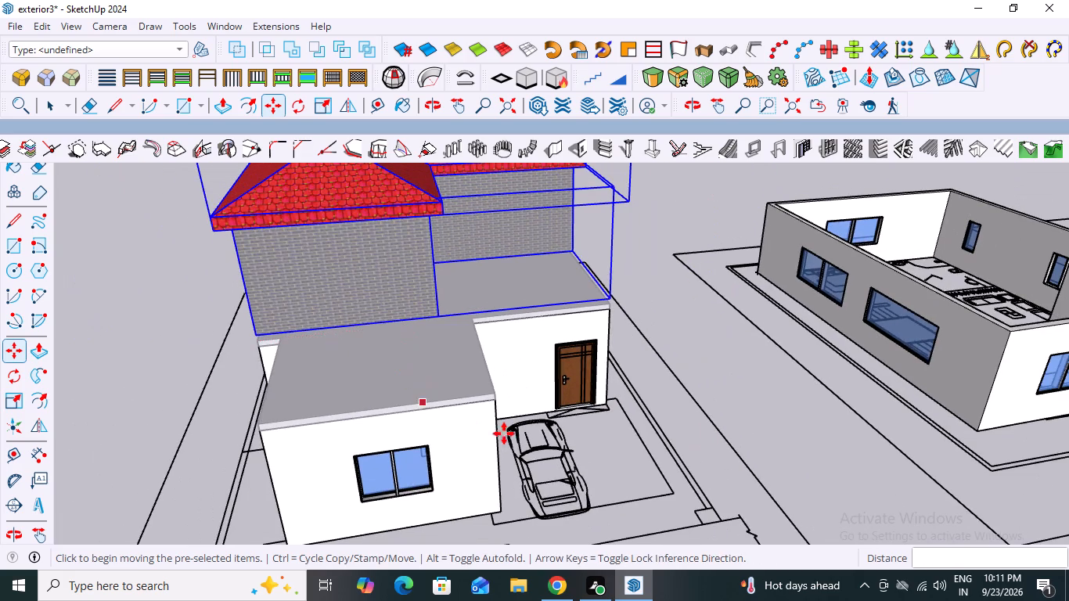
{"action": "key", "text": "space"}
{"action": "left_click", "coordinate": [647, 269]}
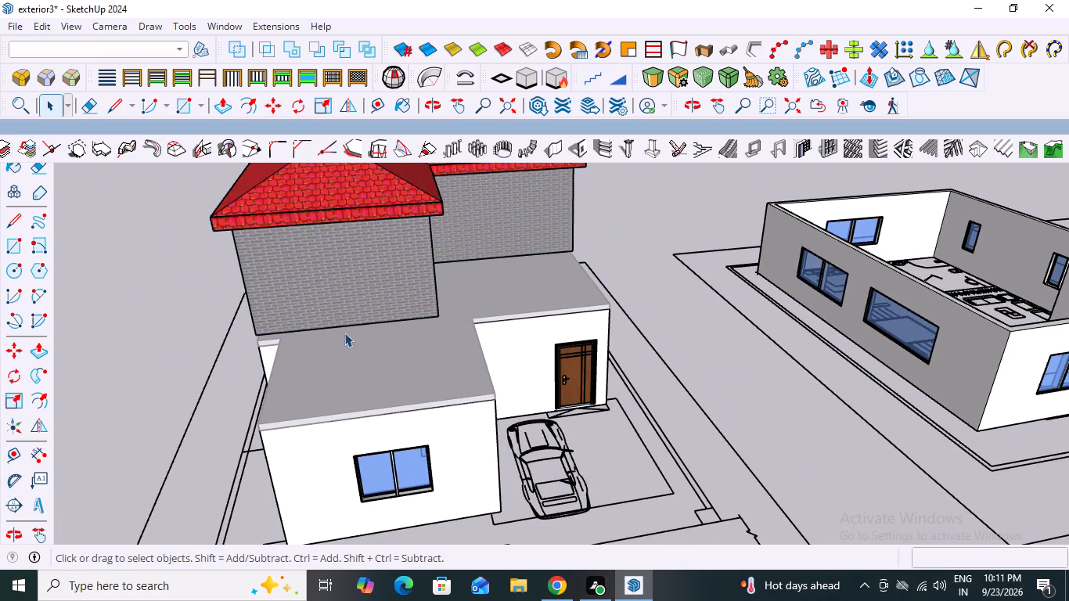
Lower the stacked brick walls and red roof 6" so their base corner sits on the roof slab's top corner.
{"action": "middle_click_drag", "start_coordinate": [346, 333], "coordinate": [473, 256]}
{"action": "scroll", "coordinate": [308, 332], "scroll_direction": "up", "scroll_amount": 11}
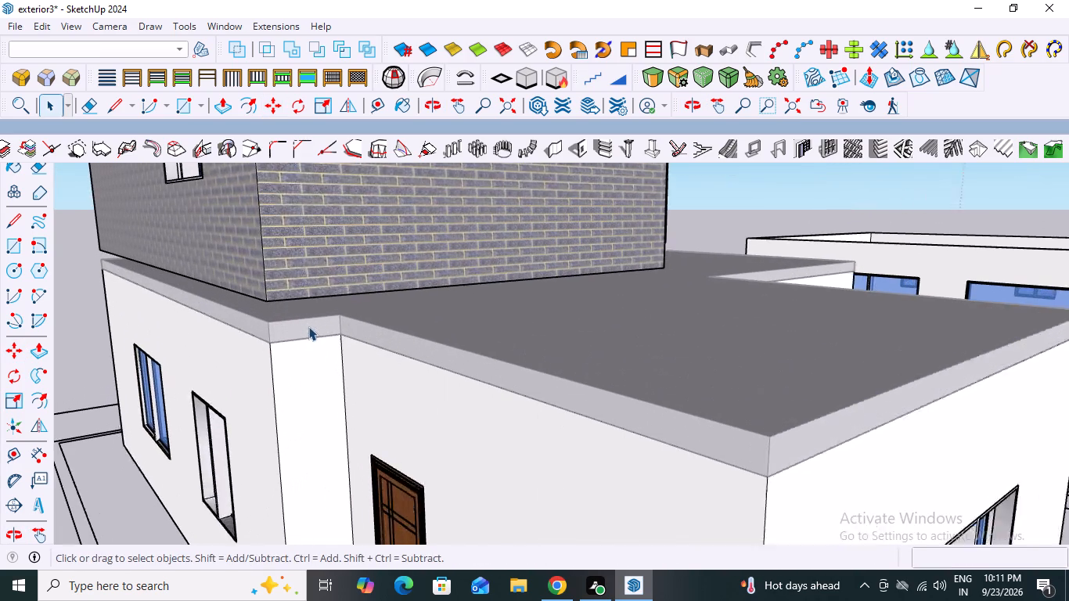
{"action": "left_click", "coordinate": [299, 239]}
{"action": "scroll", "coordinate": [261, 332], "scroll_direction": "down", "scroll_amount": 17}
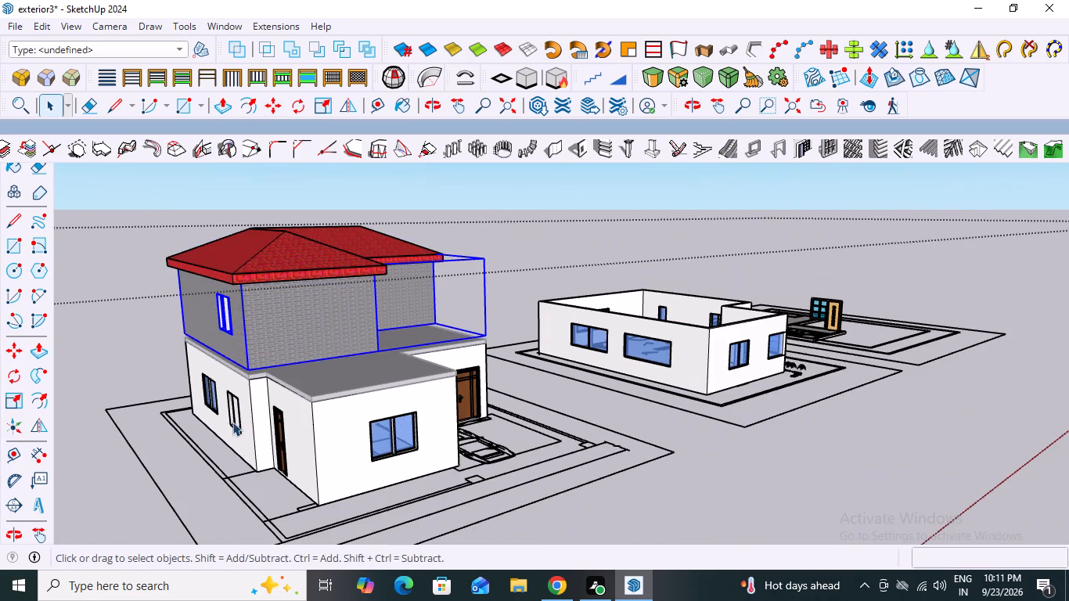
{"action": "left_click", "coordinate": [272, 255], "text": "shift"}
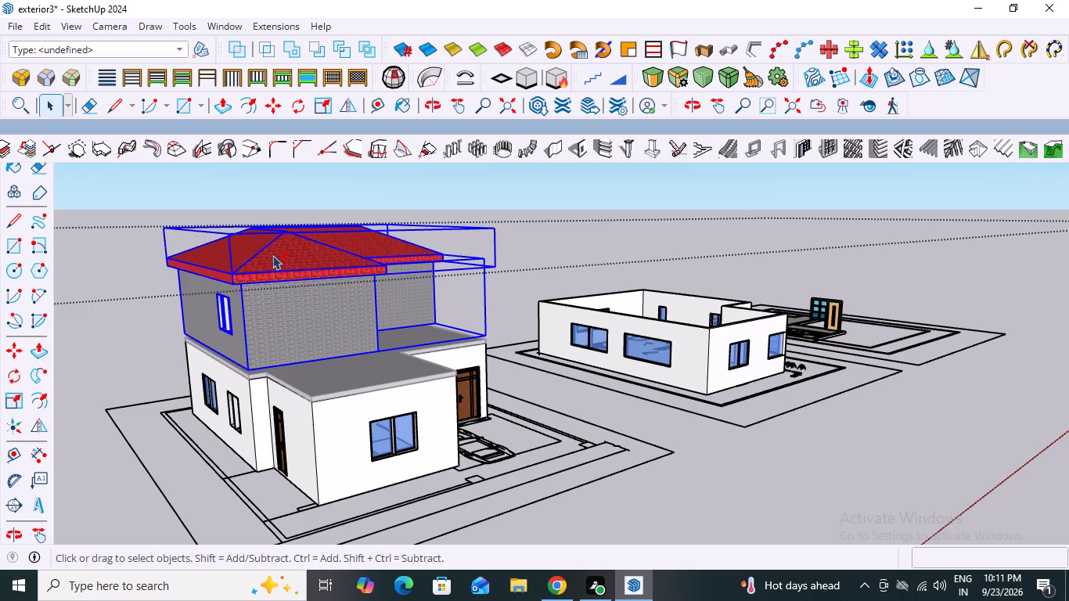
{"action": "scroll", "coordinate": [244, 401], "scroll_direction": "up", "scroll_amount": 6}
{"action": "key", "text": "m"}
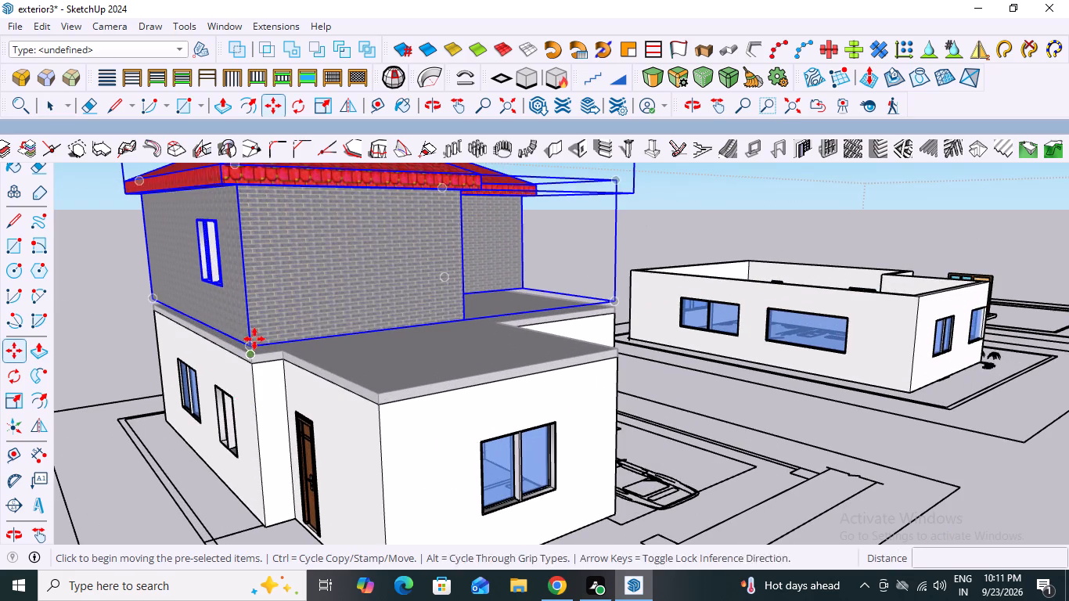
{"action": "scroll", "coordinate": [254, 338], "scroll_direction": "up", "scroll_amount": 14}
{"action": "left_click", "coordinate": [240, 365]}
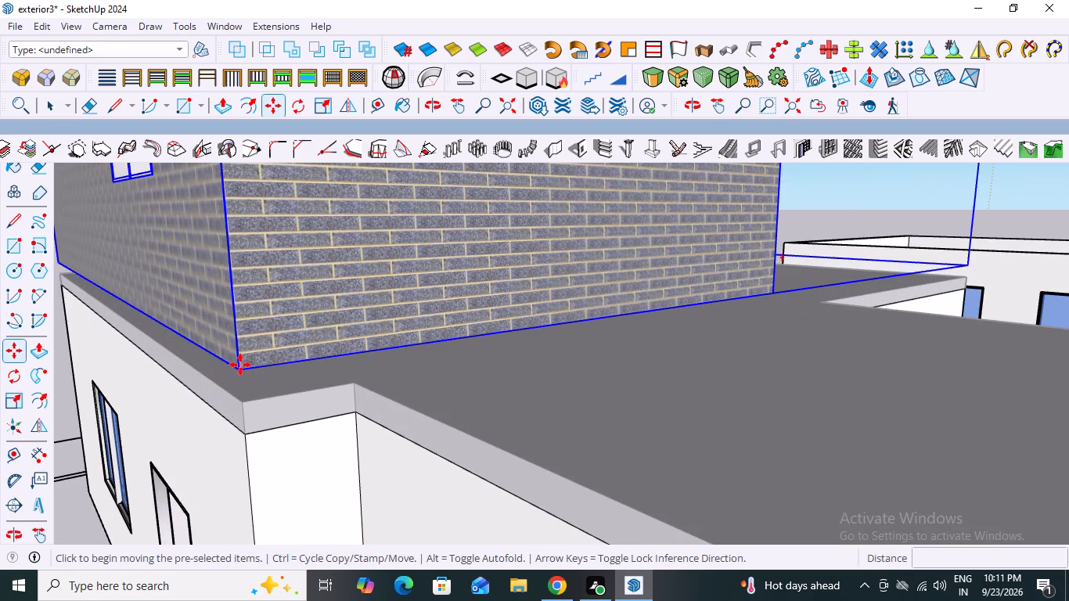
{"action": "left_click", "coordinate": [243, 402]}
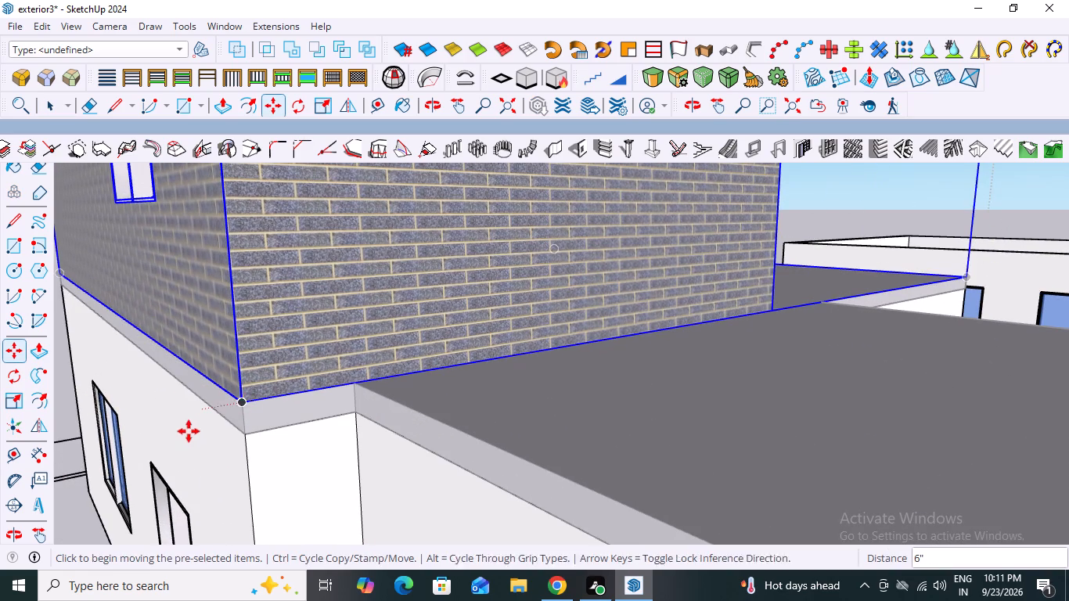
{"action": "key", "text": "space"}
Examine the two-storey house with the car from the front, alongside the other two plots.
{"action": "scroll", "coordinate": [172, 423], "scroll_direction": "down", "scroll_amount": 16}
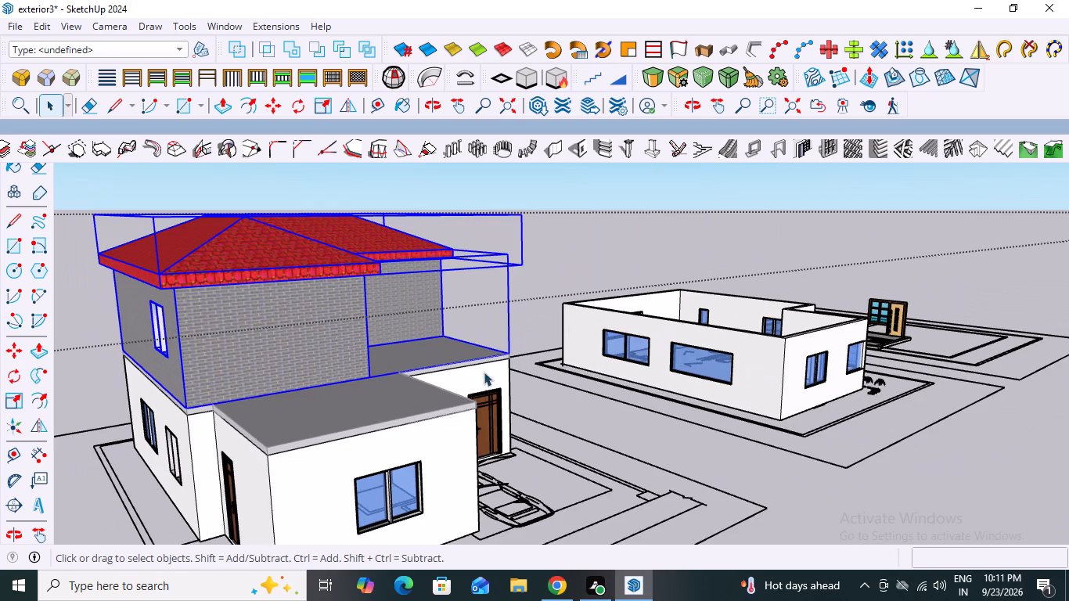
{"action": "left_click", "coordinate": [585, 362]}
{"action": "middle_click_drag", "start_coordinate": [521, 423], "coordinate": [305, 422]}
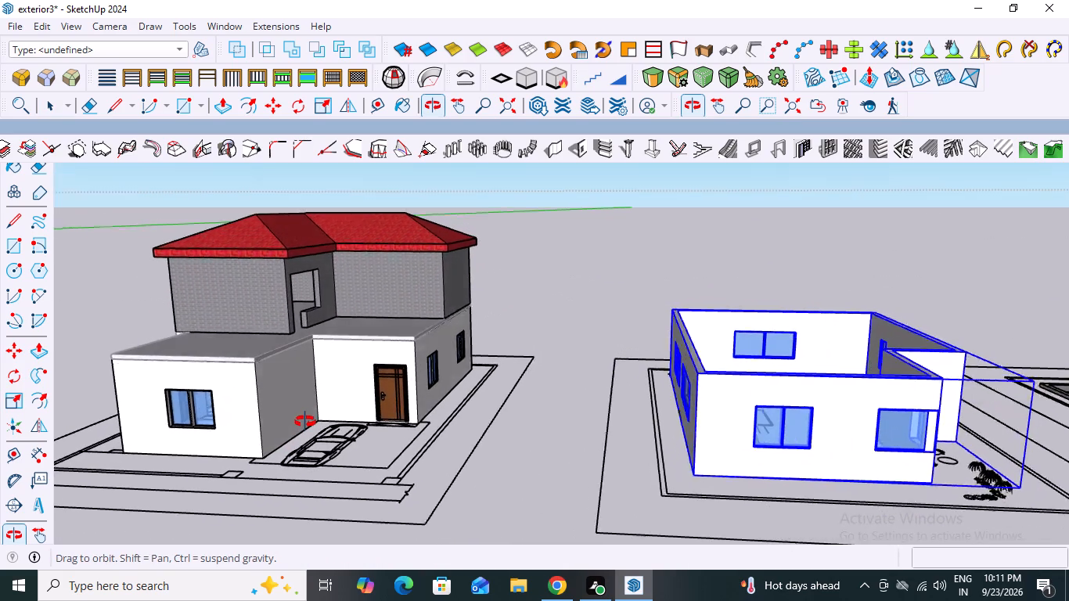
{"action": "middle_click_drag", "start_coordinate": [305, 422], "coordinate": [350, 422]}
{"action": "scroll", "coordinate": [420, 407], "scroll_direction": "down", "scroll_amount": 5}
{"action": "middle_click", "coordinate": [420, 407]}
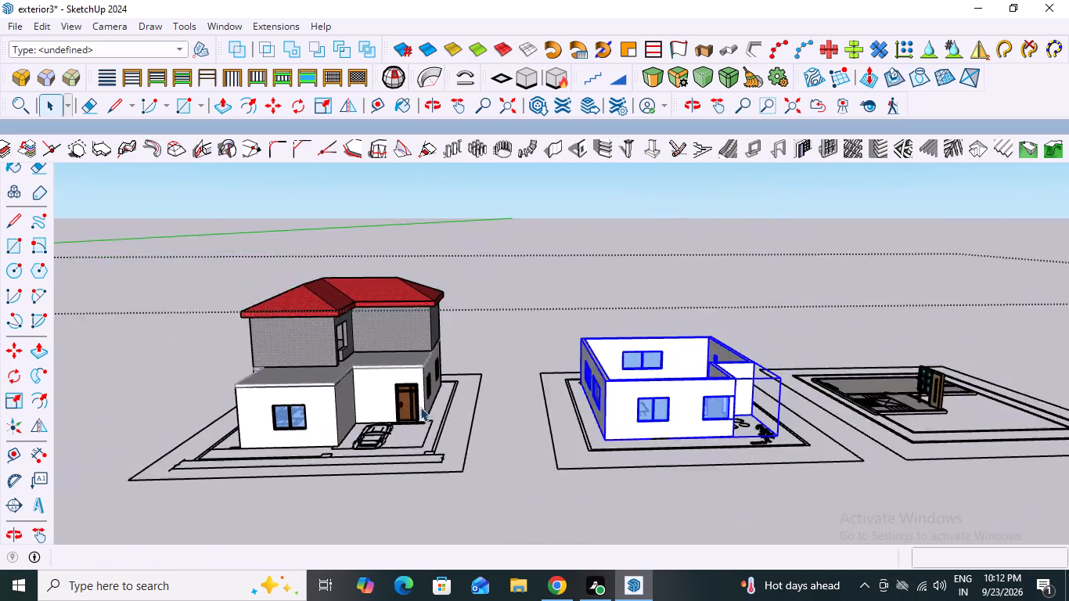
{"action": "scroll", "coordinate": [420, 407], "scroll_direction": "down", "scroll_amount": 4}
{"action": "scroll", "coordinate": [420, 407], "scroll_direction": "up", "scroll_amount": 7}
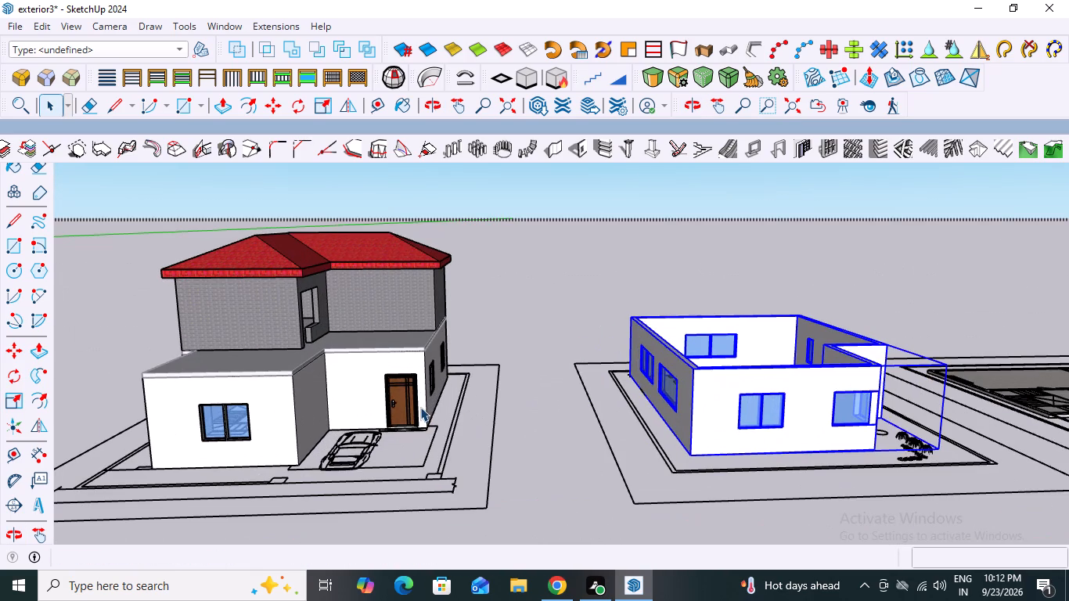
{"action": "scroll", "coordinate": [420, 407], "scroll_direction": "down", "scroll_amount": 5}
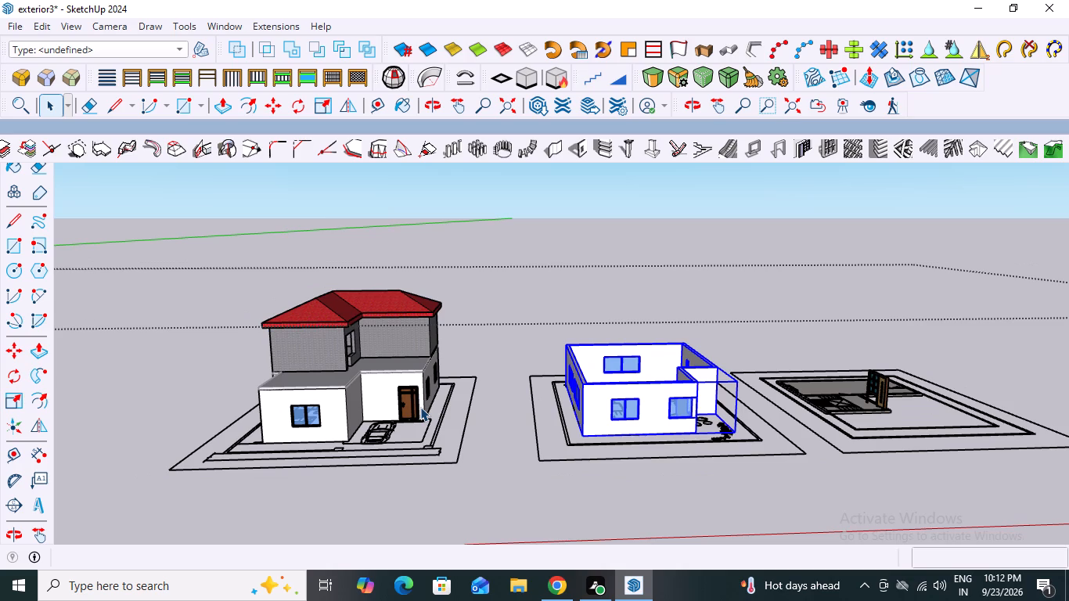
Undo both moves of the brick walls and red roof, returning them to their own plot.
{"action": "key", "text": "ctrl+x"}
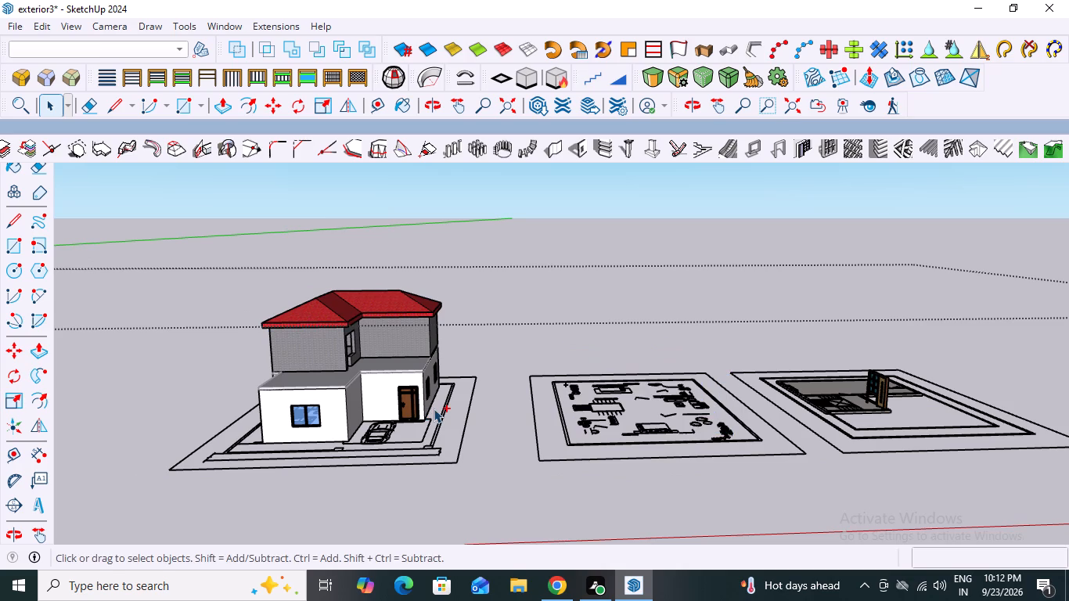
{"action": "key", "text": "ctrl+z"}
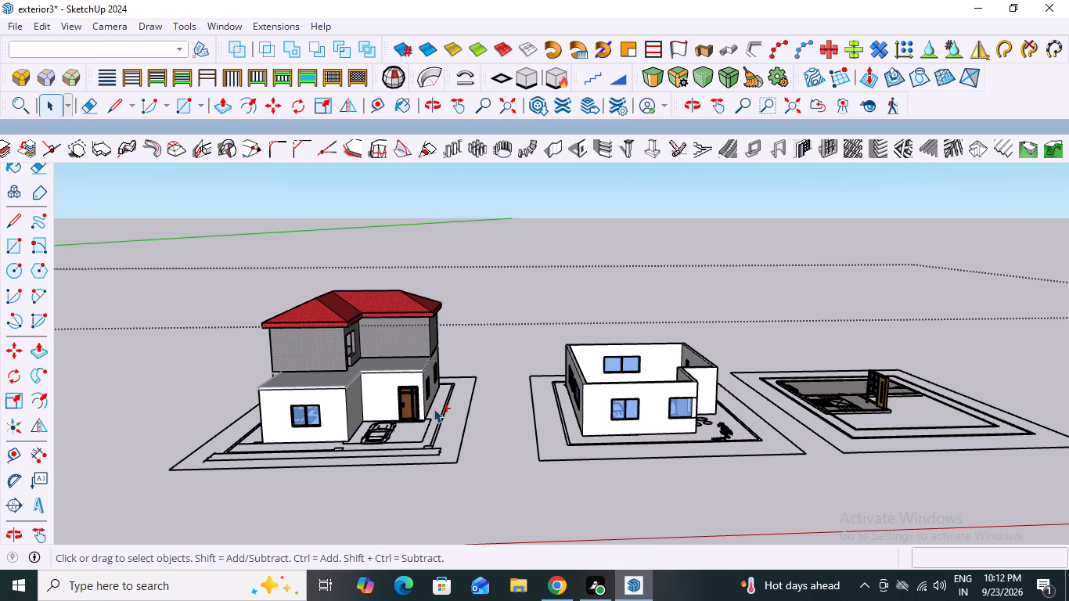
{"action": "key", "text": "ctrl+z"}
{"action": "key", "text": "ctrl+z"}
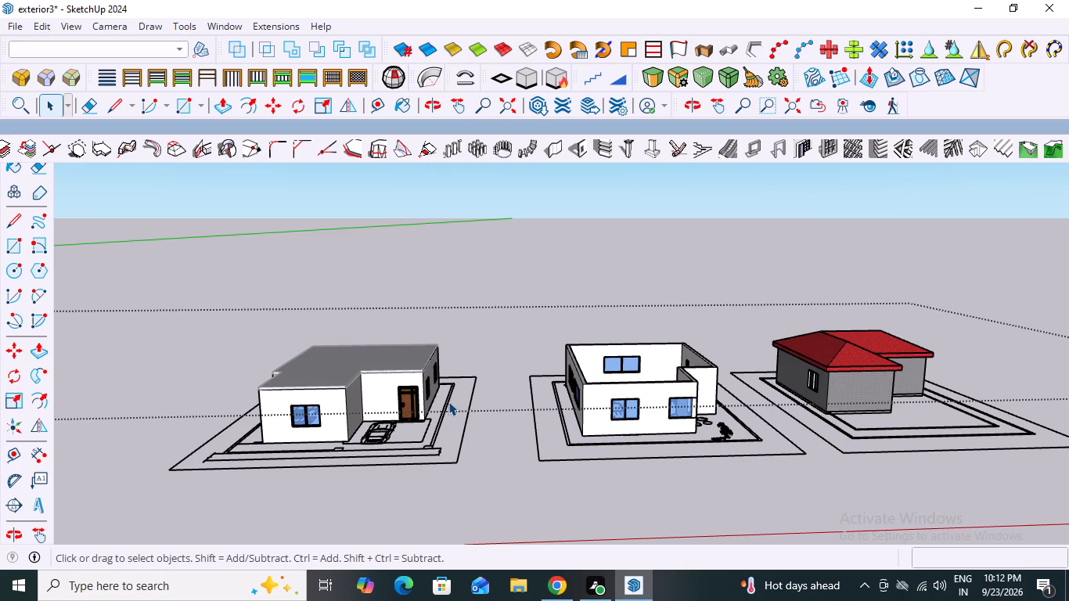
Examine the three separate houses from above and from the front, comparing their wall and roof outlines.
{"action": "scroll", "coordinate": [563, 380], "scroll_direction": "down", "scroll_amount": 3}
{"action": "scroll", "coordinate": [668, 462], "scroll_direction": "up", "scroll_amount": 7}
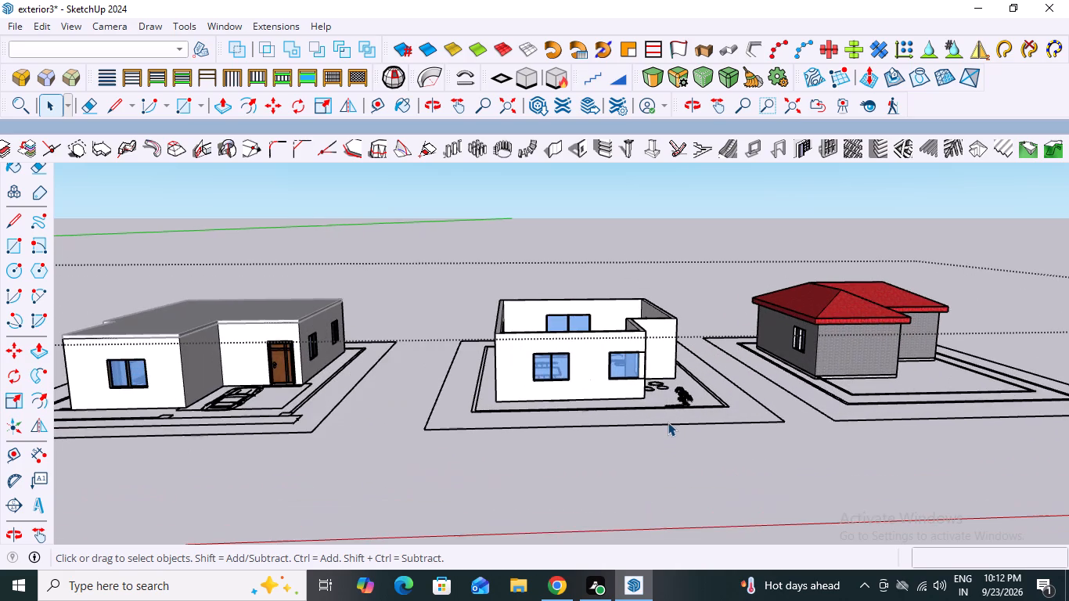
{"action": "middle_click_drag", "start_coordinate": [668, 422], "coordinate": [685, 537]}
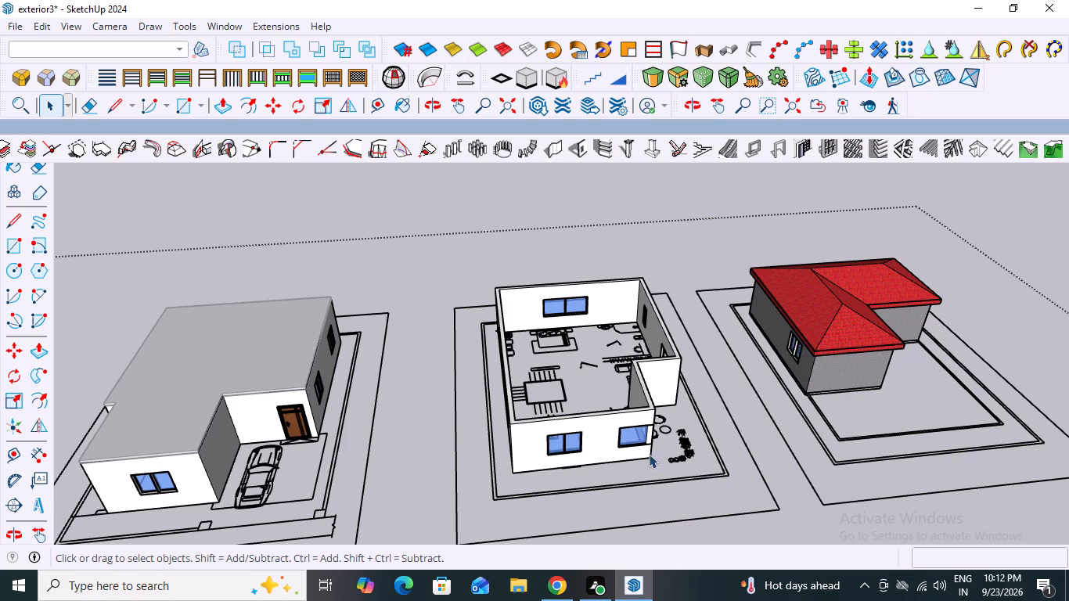
{"action": "scroll", "coordinate": [653, 430], "scroll_direction": "down", "scroll_amount": 4}
{"action": "middle_click_drag", "start_coordinate": [626, 436], "coordinate": [655, 542]}
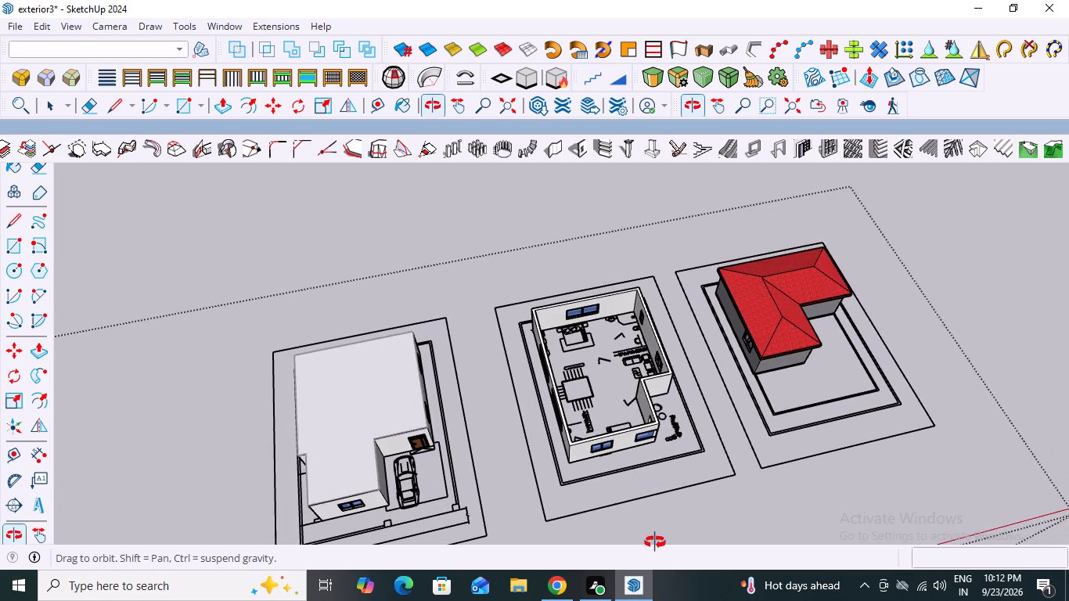
{"action": "middle_click_drag", "start_coordinate": [655, 542], "coordinate": [659, 550]}
{"action": "scroll", "coordinate": [658, 549], "scroll_direction": "down", "scroll_amount": 1}
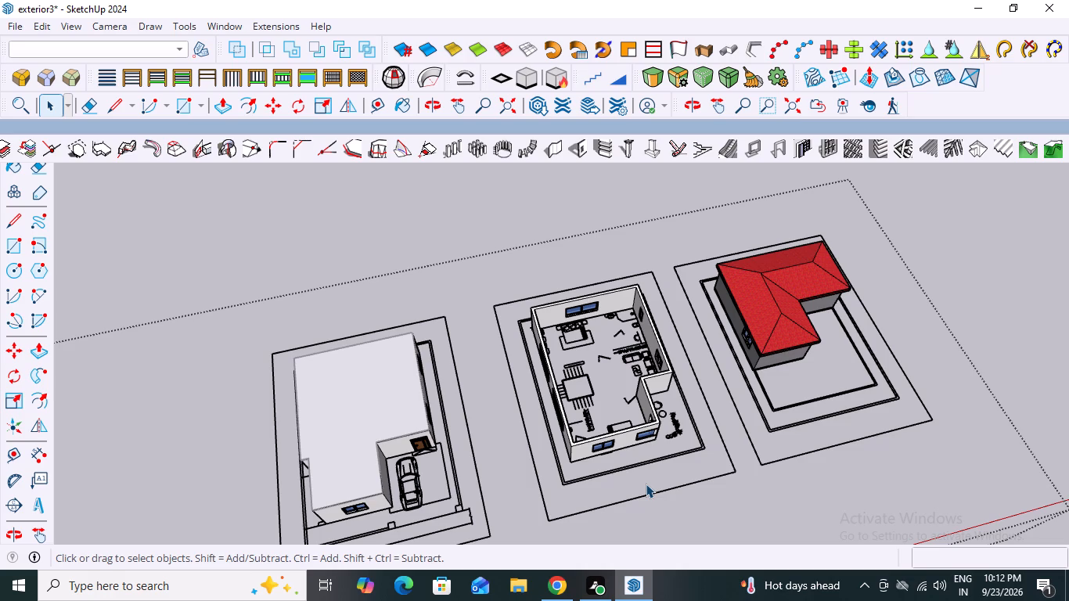
{"action": "middle_click_drag", "start_coordinate": [361, 435], "coordinate": [321, 315]}
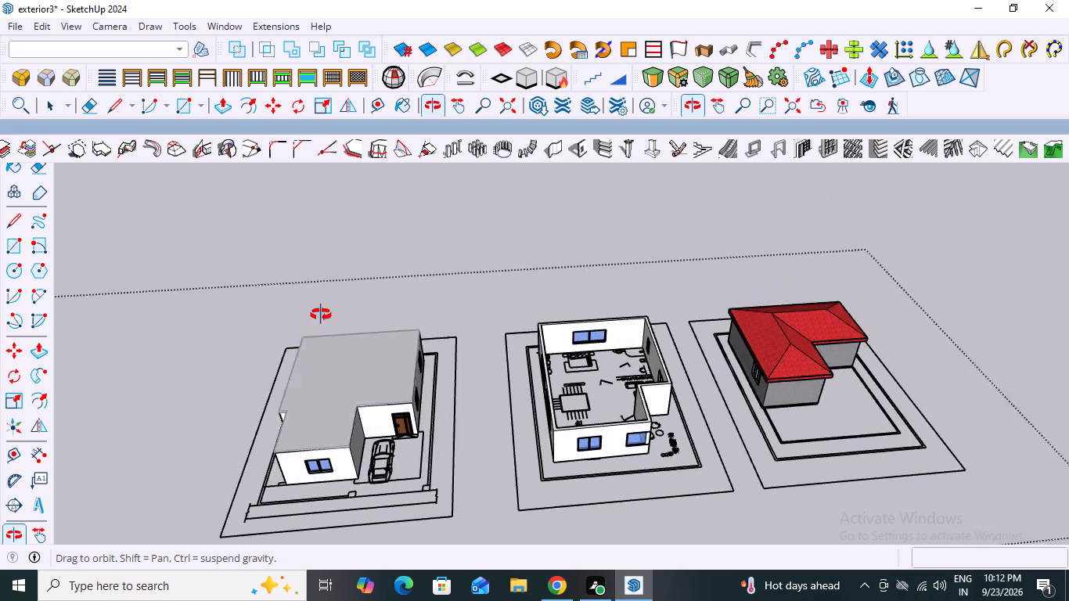
Move the middle plot's white walls onto the slabbed house, snapping their front base corner to the roof slab's inner corner behind the projecting room.
{"action": "middle_click_drag", "start_coordinate": [321, 315], "coordinate": [335, 291]}
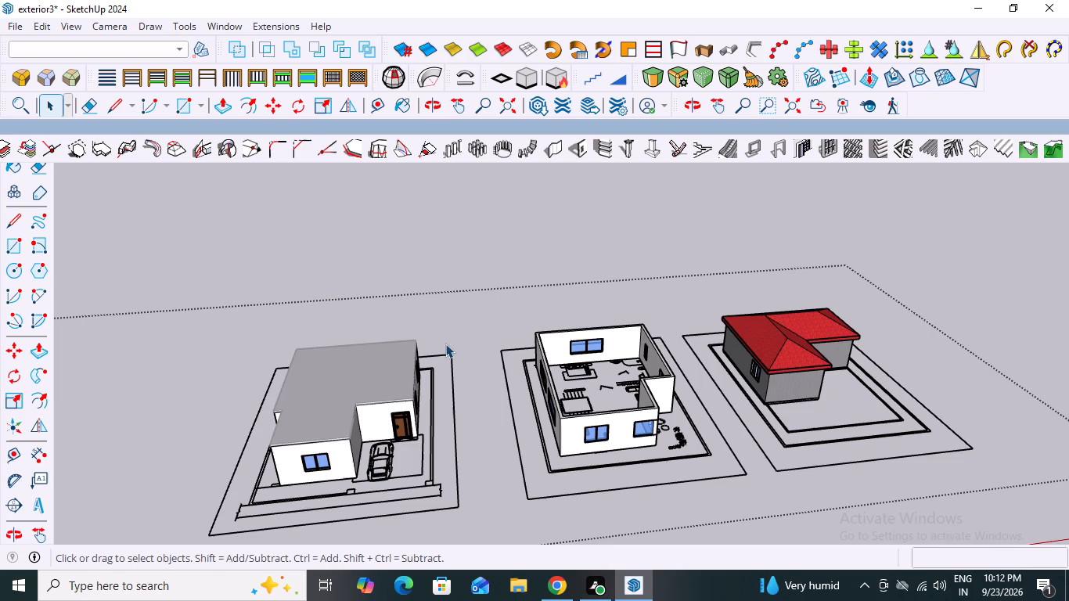
{"action": "left_click", "coordinate": [570, 437]}
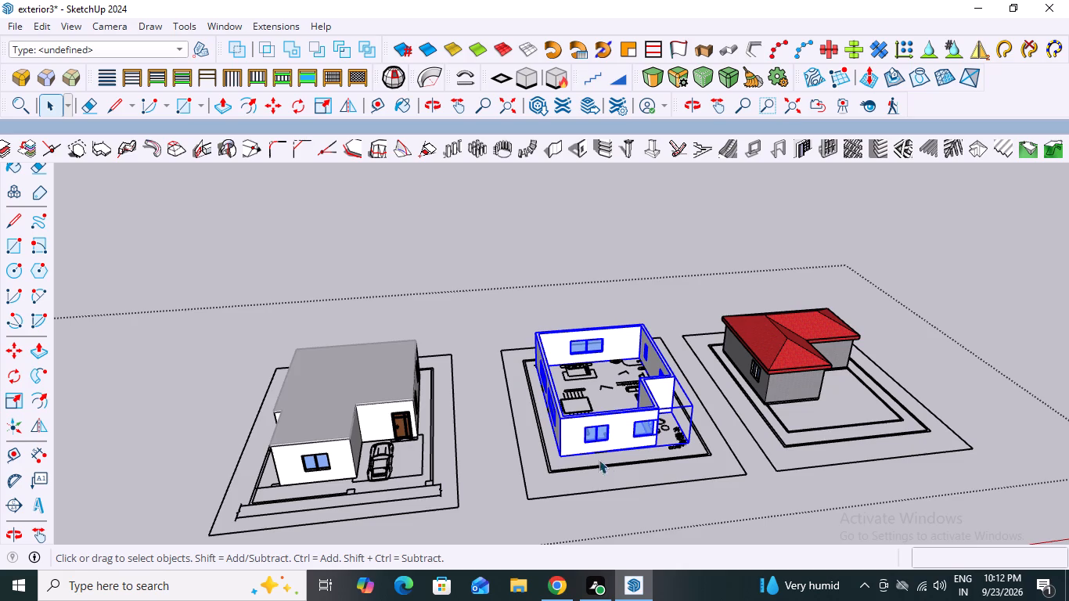
{"action": "scroll", "coordinate": [615, 470], "scroll_direction": "up", "scroll_amount": 3}
{"action": "key", "text": "m"}
{"action": "scroll", "coordinate": [581, 470], "scroll_direction": "up", "scroll_amount": 3}
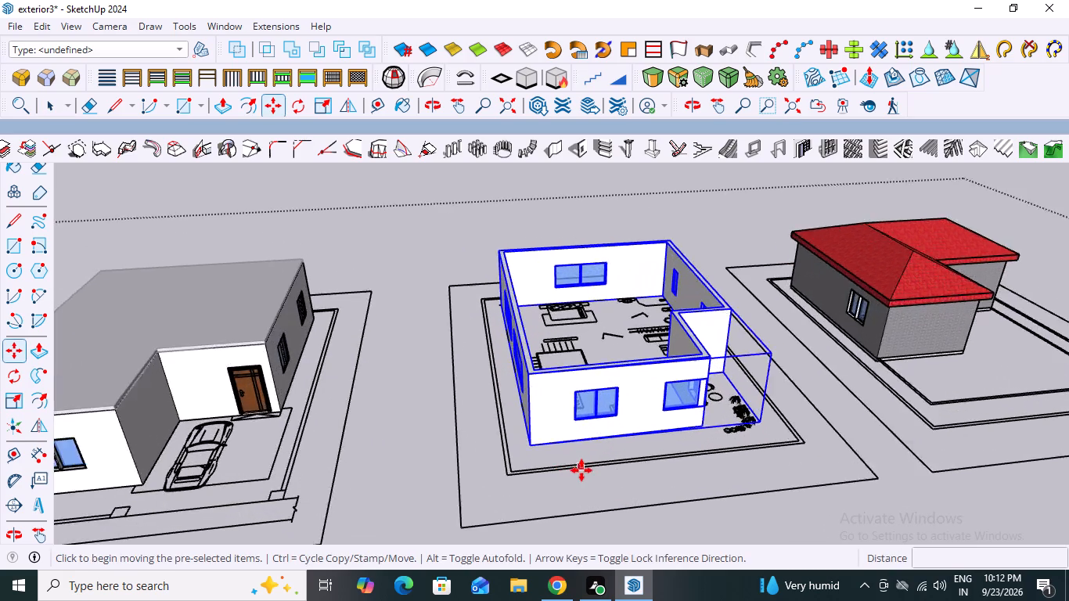
{"action": "scroll", "coordinate": [581, 470], "scroll_direction": "up", "scroll_amount": 13}
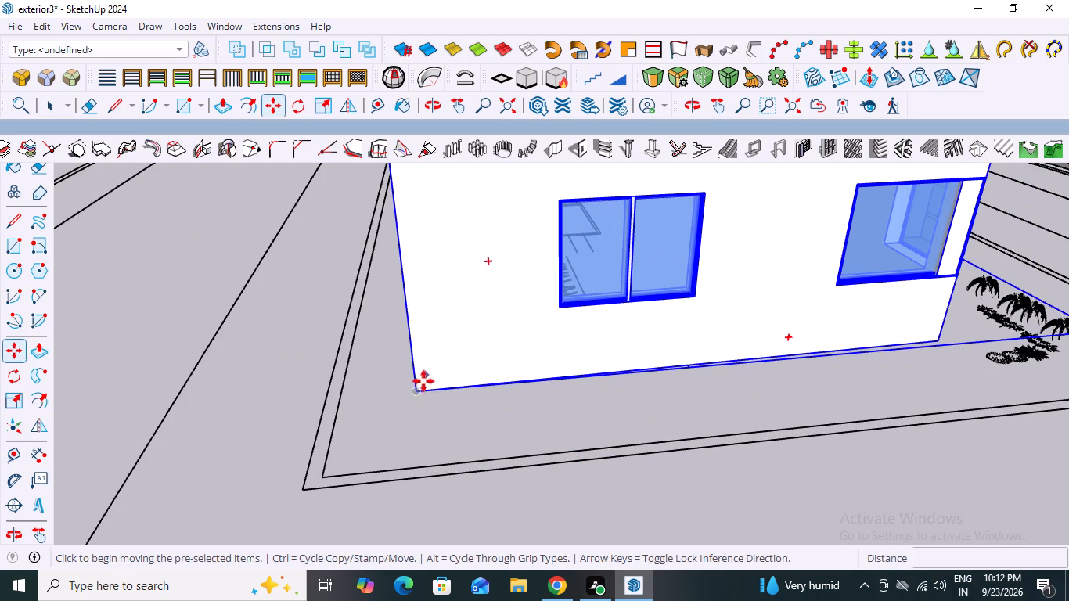
{"action": "left_click", "coordinate": [416, 392]}
{"action": "scroll", "coordinate": [428, 398], "scroll_direction": "down", "scroll_amount": 9}
{"action": "scroll", "coordinate": [484, 271], "scroll_direction": "down", "scroll_amount": 4}
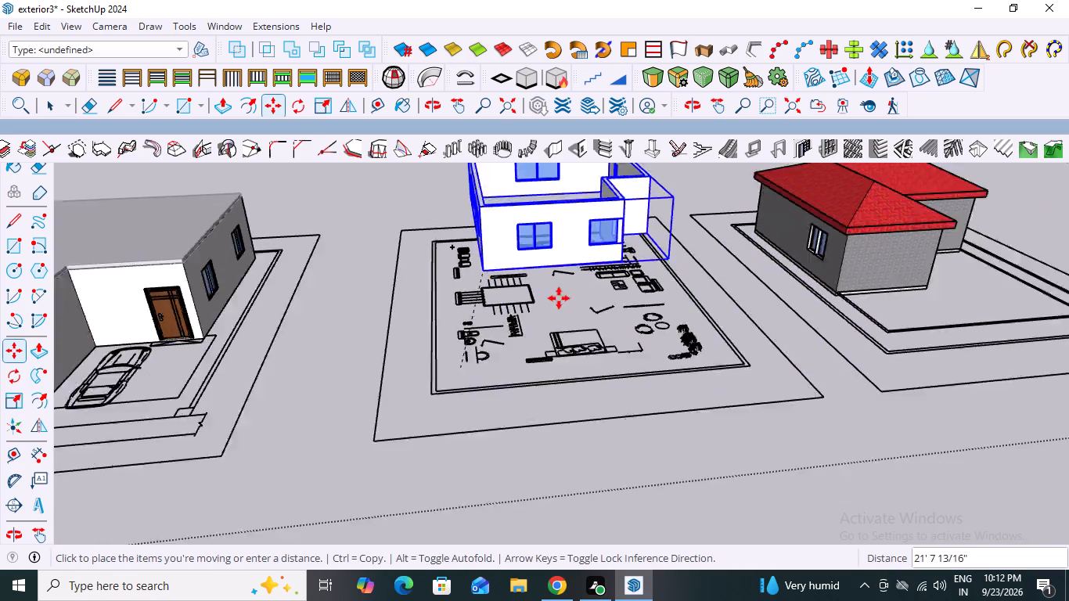
{"action": "scroll", "coordinate": [559, 298], "scroll_direction": "down", "scroll_amount": 7}
{"action": "scroll", "coordinate": [258, 279], "scroll_direction": "up", "scroll_amount": 13}
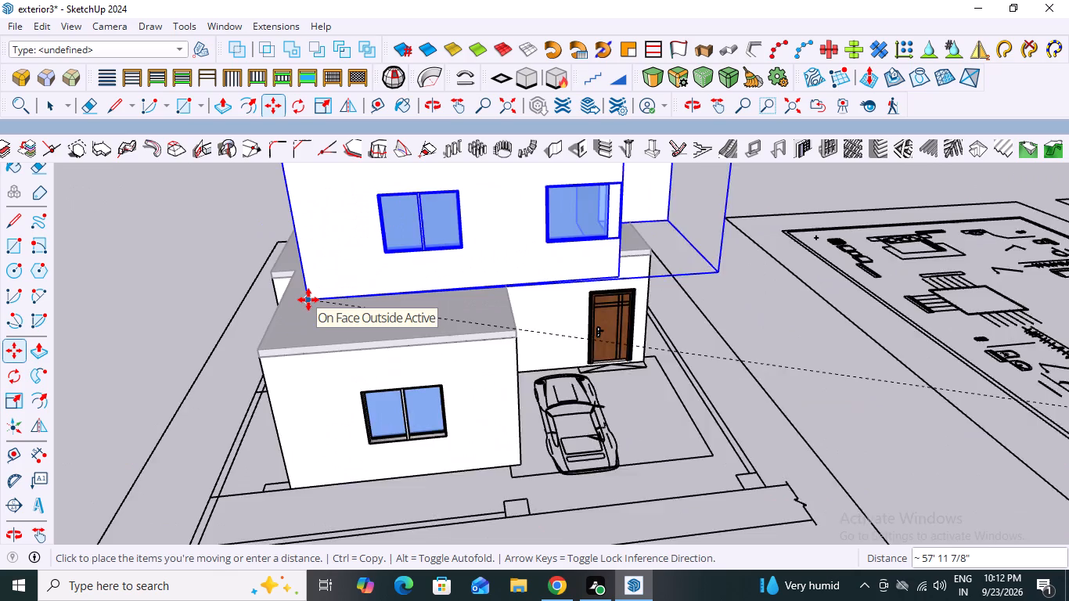
{"action": "scroll", "coordinate": [308, 300], "scroll_direction": "up", "scroll_amount": 5}
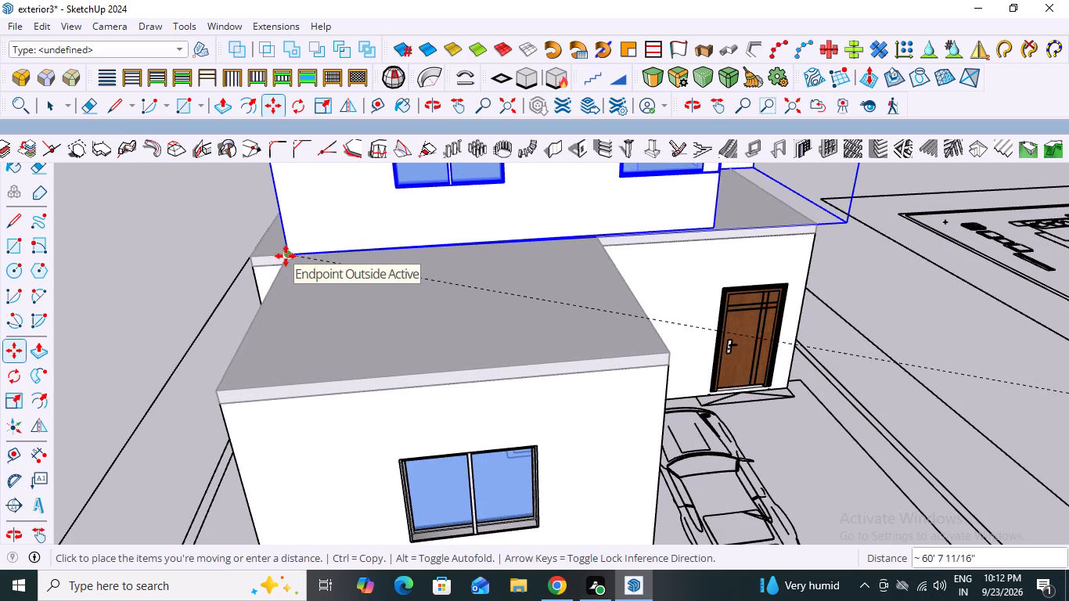
{"action": "left_click", "coordinate": [286, 256]}
Shift the stacked white walls 1' 9" sideways to the roof slab's outer corner, away from the car side.
{"action": "scroll", "coordinate": [236, 385], "scroll_direction": "down", "scroll_amount": 2}
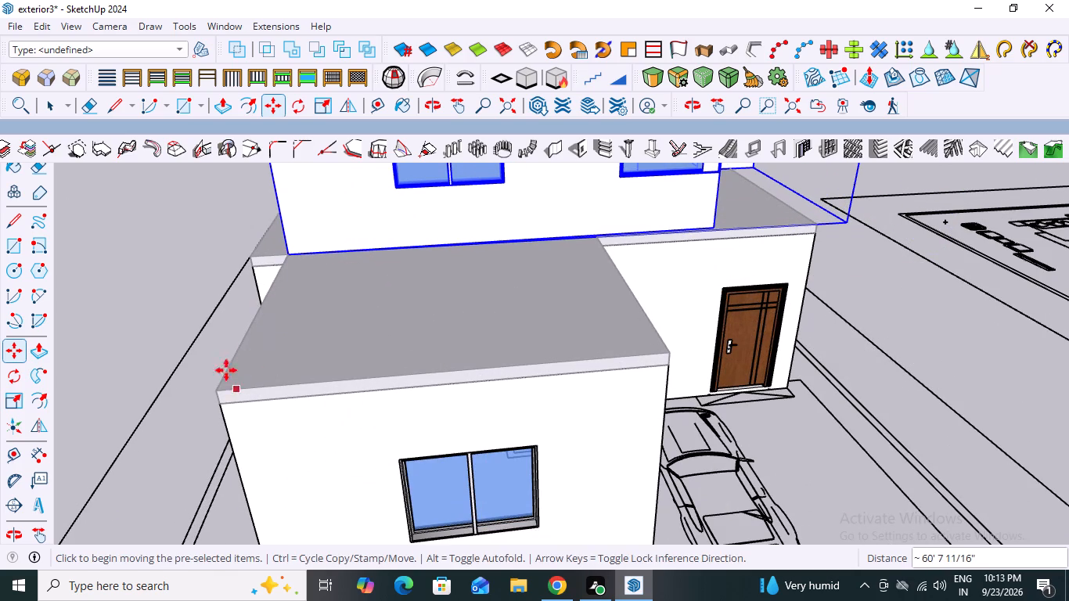
{"action": "scroll", "coordinate": [226, 370], "scroll_direction": "down", "scroll_amount": 9}
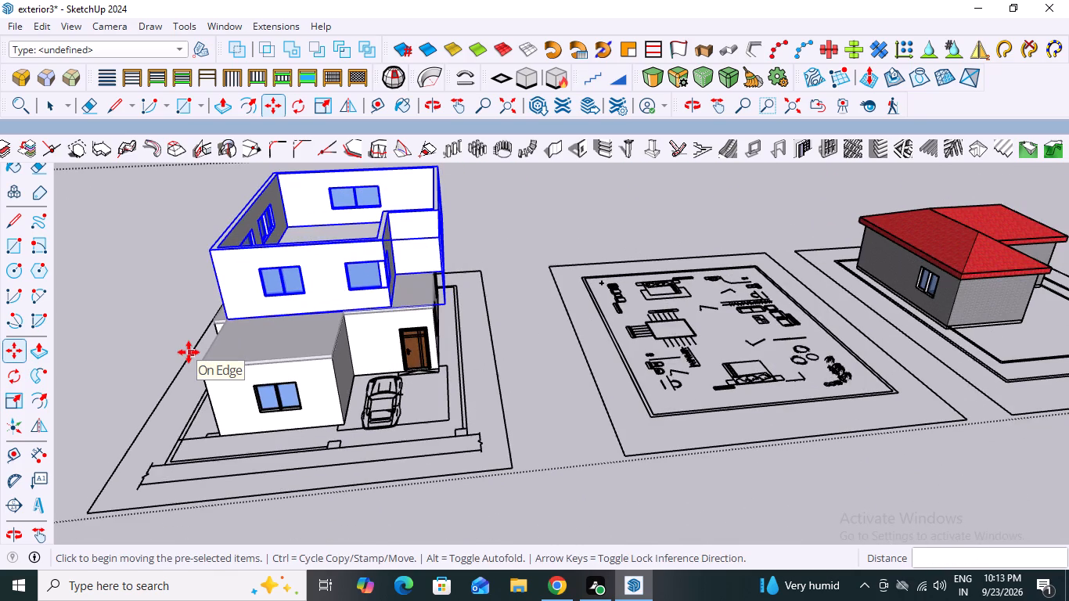
{"action": "scroll", "coordinate": [189, 352], "scroll_direction": "down", "scroll_amount": 4}
{"action": "scroll", "coordinate": [266, 369], "scroll_direction": "up", "scroll_amount": 7}
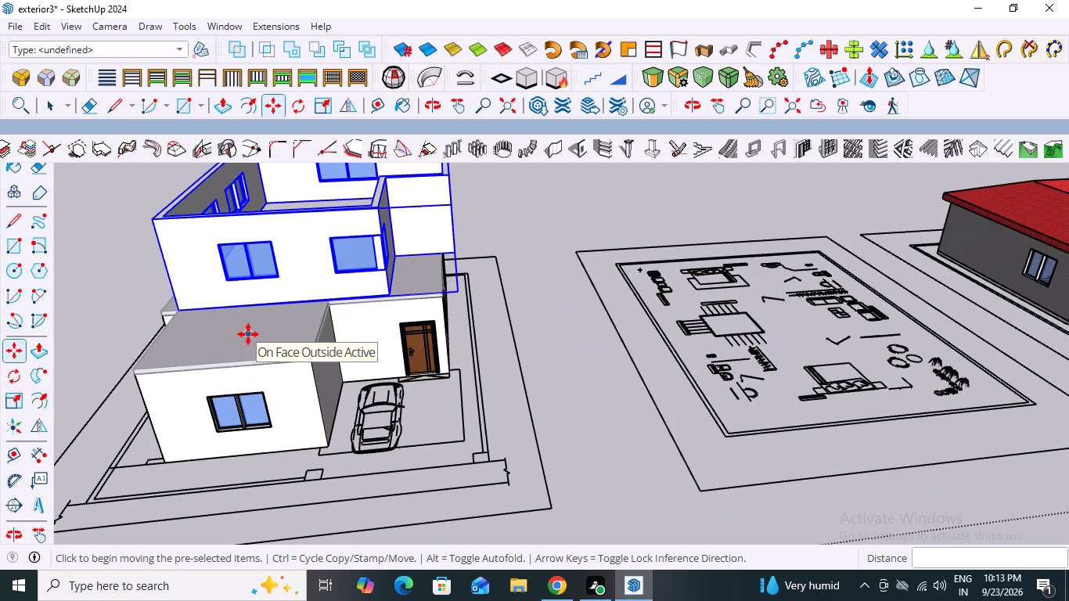
{"action": "middle_click_drag", "start_coordinate": [605, 314], "coordinate": [424, 286]}
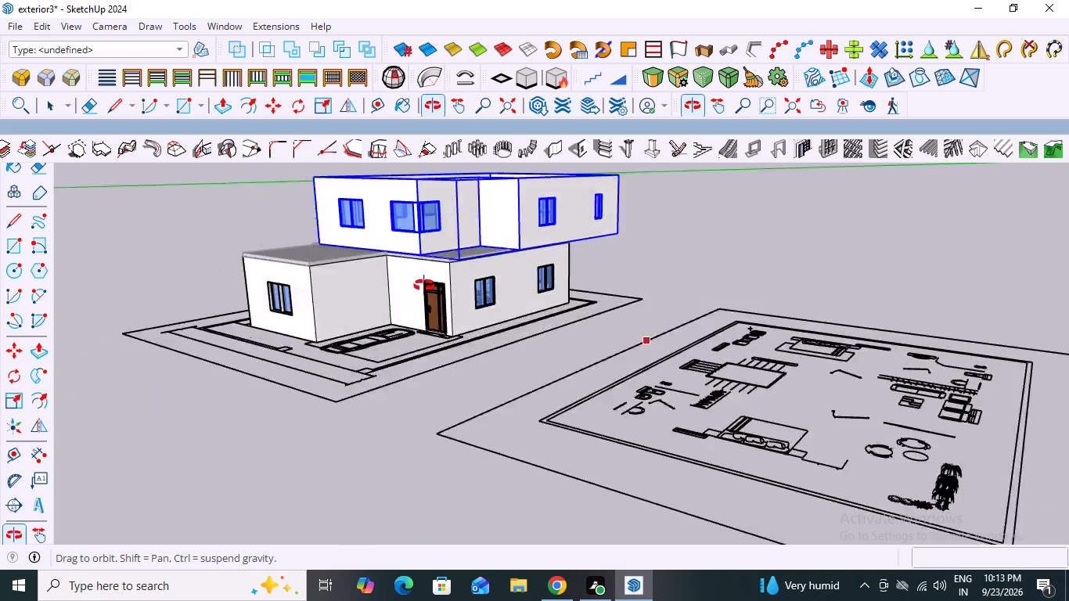
{"action": "middle_click_drag", "start_coordinate": [424, 286], "coordinate": [698, 312]}
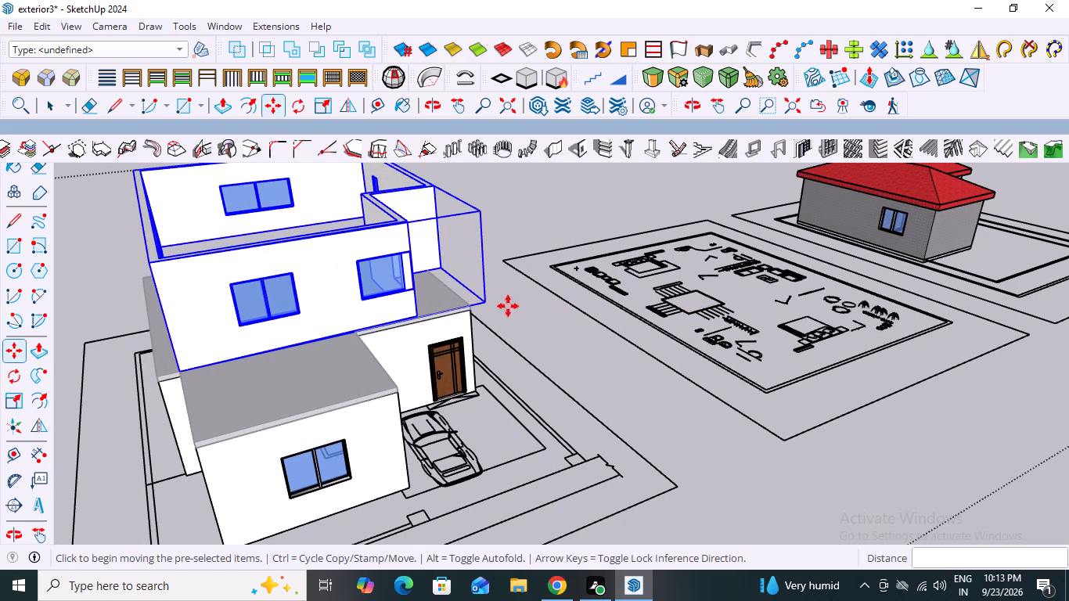
{"action": "left_click", "coordinate": [180, 369]}
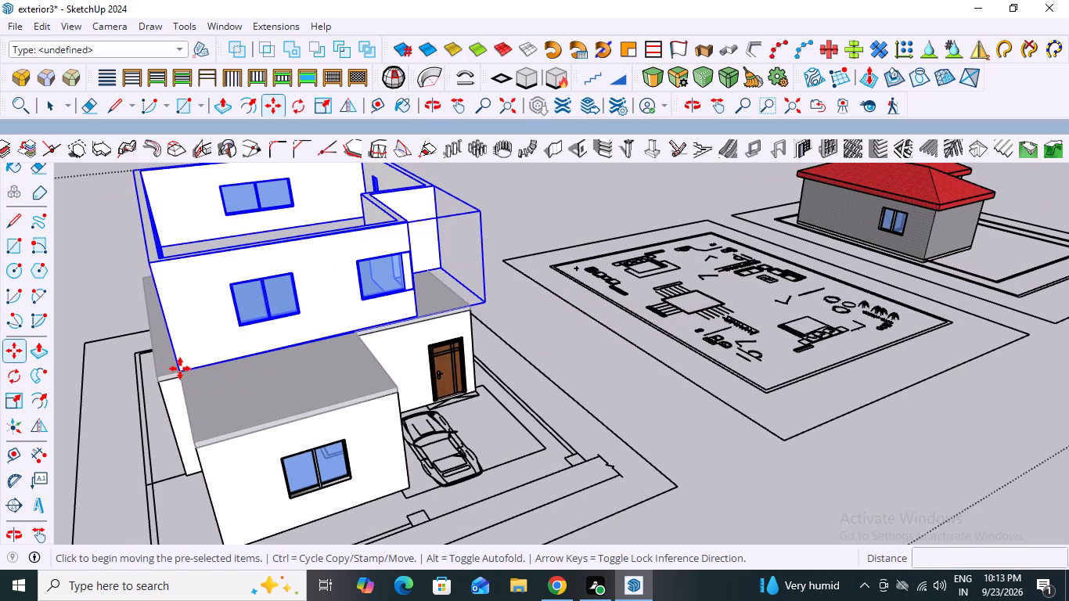
{"action": "left_click", "coordinate": [155, 377]}
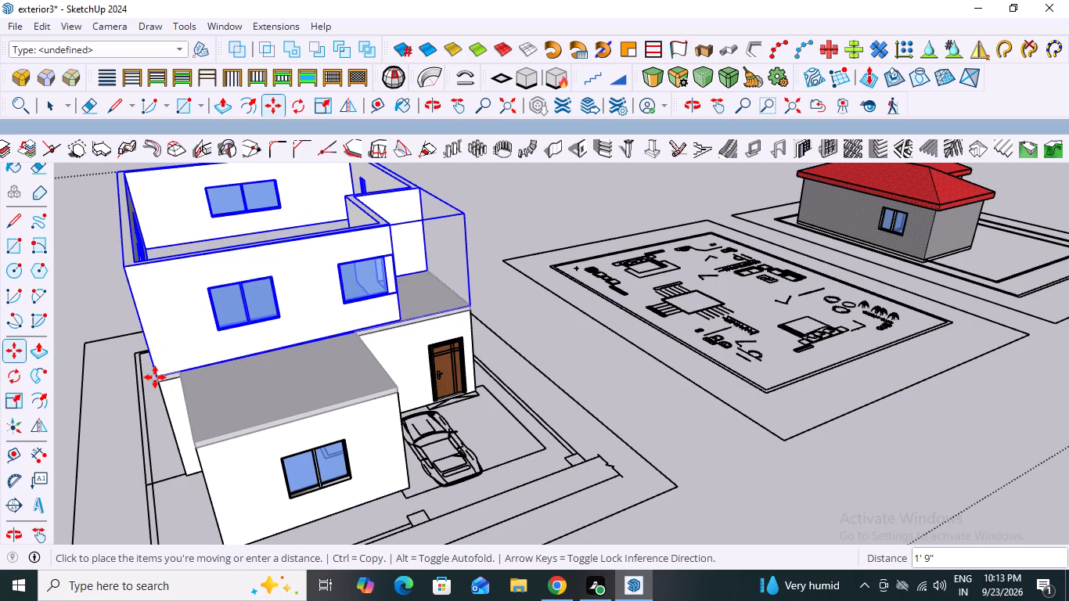
Move the stacked white walls about 12' 2" along the green axis toward the front, over the projecting room.
{"action": "scroll", "coordinate": [612, 404], "scroll_direction": "down", "scroll_amount": 8}
{"action": "middle_click_drag", "start_coordinate": [343, 444], "coordinate": [623, 408]}
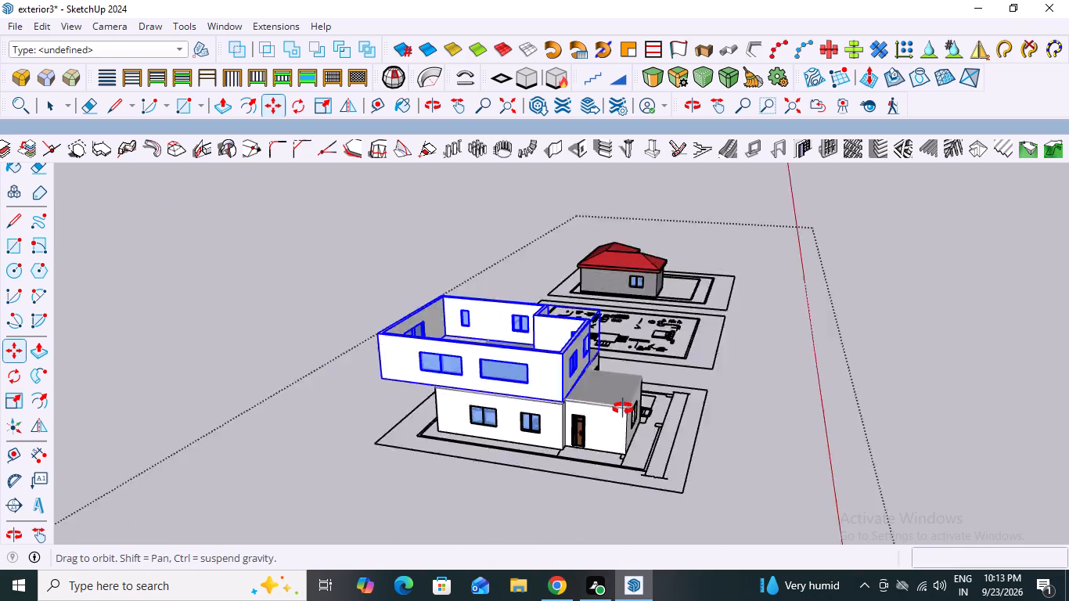
{"action": "middle_click_drag", "start_coordinate": [623, 408], "coordinate": [614, 395]}
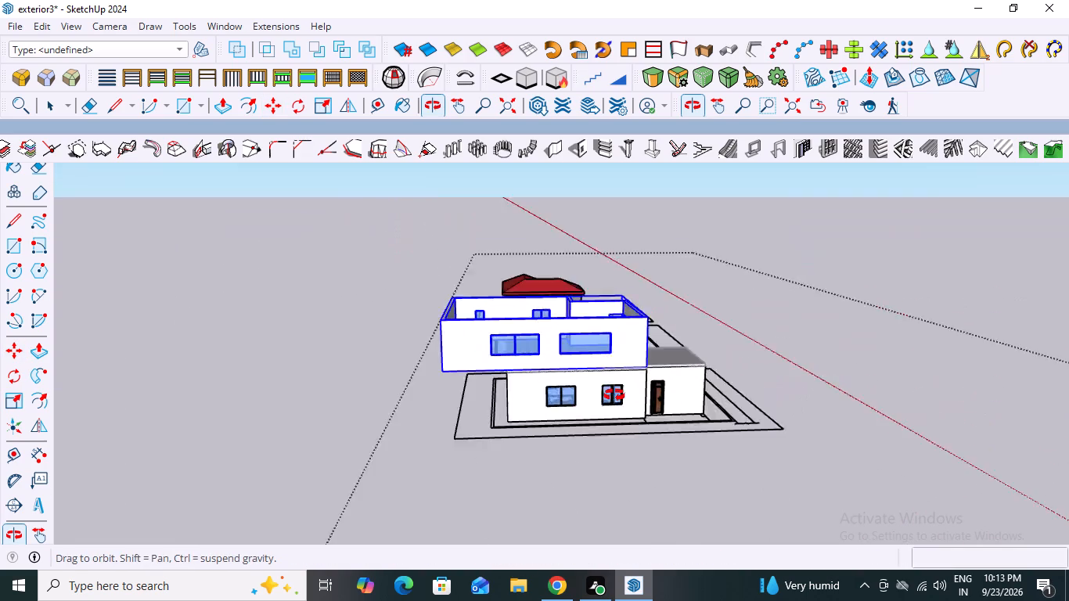
{"action": "middle_click_drag", "start_coordinate": [614, 395], "coordinate": [429, 491]}
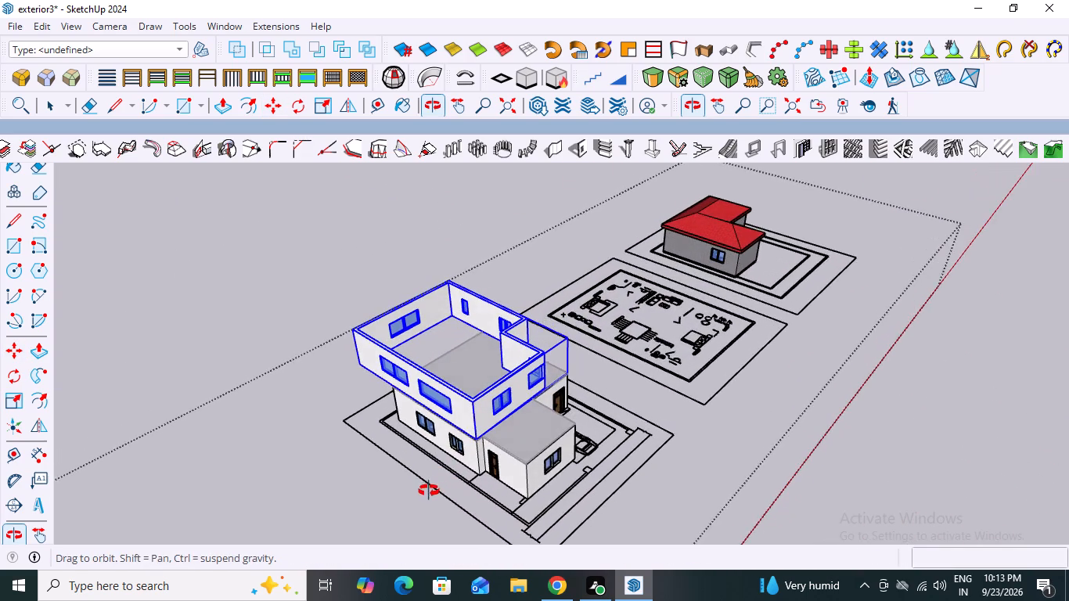
{"action": "middle_click_drag", "start_coordinate": [429, 491], "coordinate": [425, 491]}
{"action": "scroll", "coordinate": [560, 449], "scroll_direction": "up", "scroll_amount": 3}
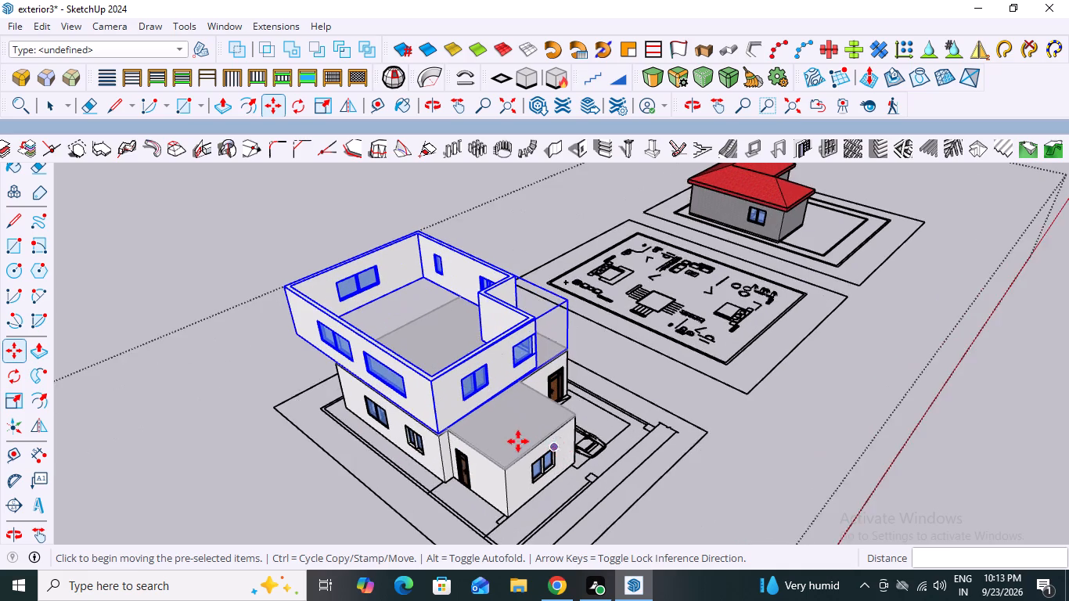
{"action": "scroll", "coordinate": [518, 441], "scroll_direction": "up", "scroll_amount": 3}
{"action": "scroll", "coordinate": [387, 457], "scroll_direction": "up", "scroll_amount": 14}
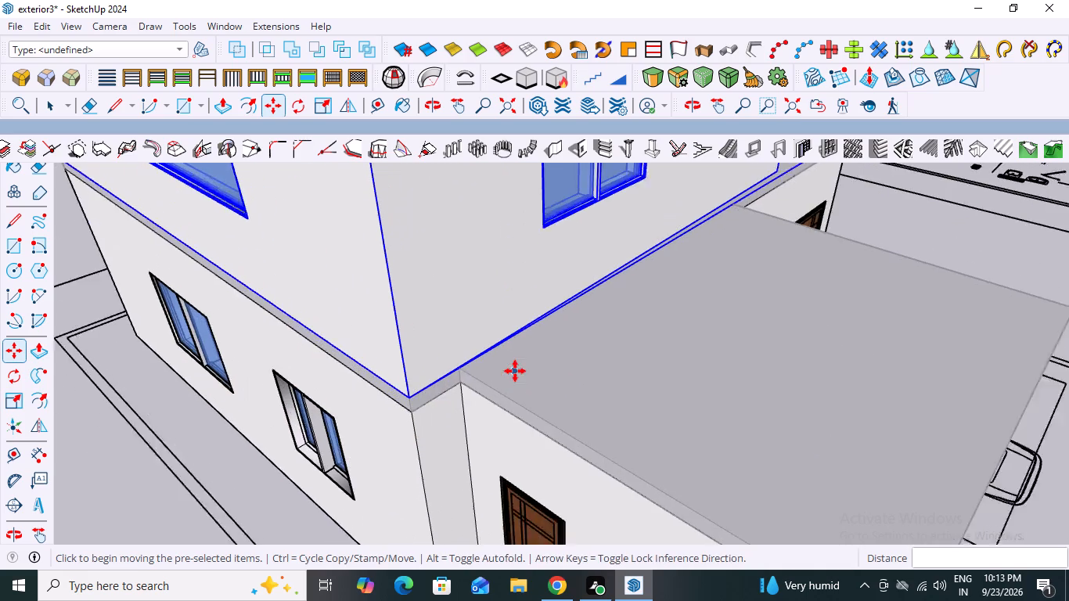
{"action": "scroll", "coordinate": [515, 371], "scroll_direction": "up", "scroll_amount": 1}
{"action": "left_click", "coordinate": [383, 405]}
{"action": "scroll", "coordinate": [383, 405], "scroll_direction": "down", "scroll_amount": 4}
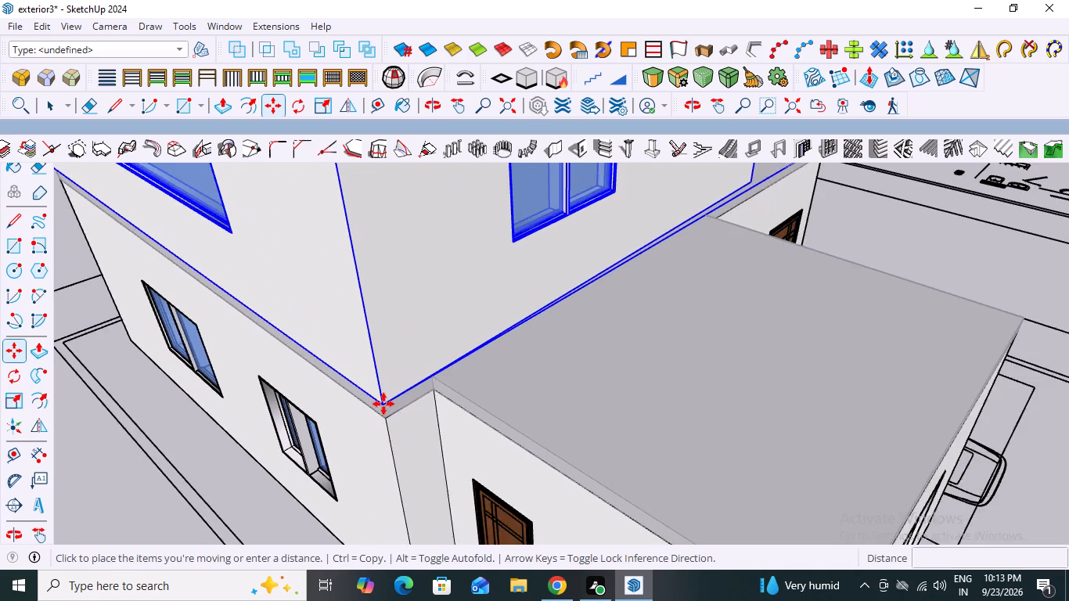
{"action": "scroll", "coordinate": [383, 404], "scroll_direction": "down", "scroll_amount": 3}
{"action": "scroll", "coordinate": [386, 392], "scroll_direction": "up", "scroll_amount": 1}
{"action": "scroll", "coordinate": [386, 392], "scroll_direction": "down", "scroll_amount": 4}
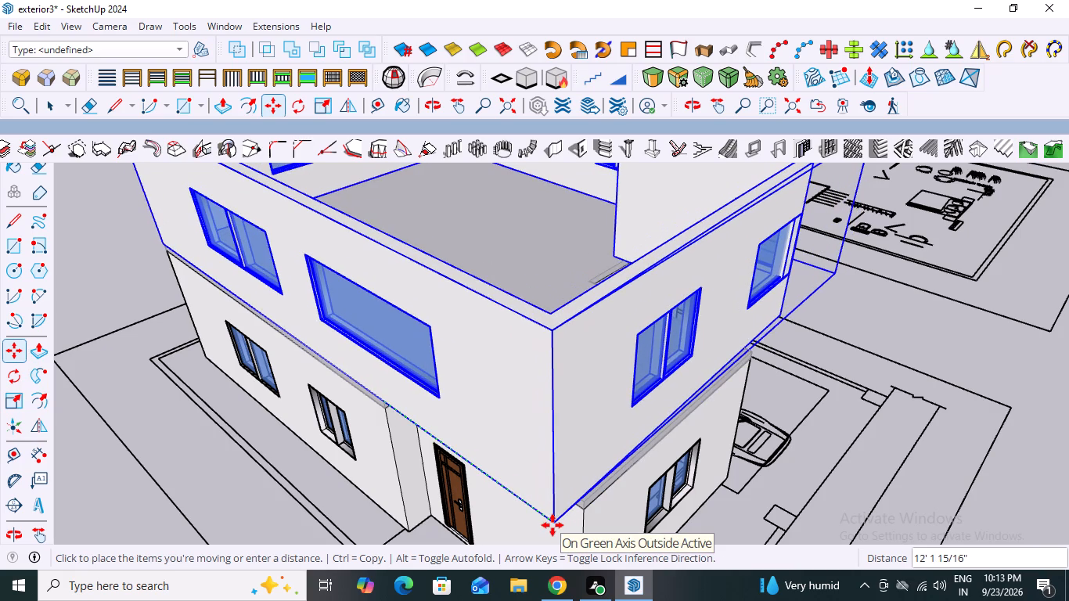
{"action": "left_click", "coordinate": [553, 525]}
Examine the stacked two-storey house from the front, sides, back and above, comparing the upper walls' outline with the slab below.
{"action": "scroll", "coordinate": [489, 432], "scroll_direction": "down", "scroll_amount": 3}
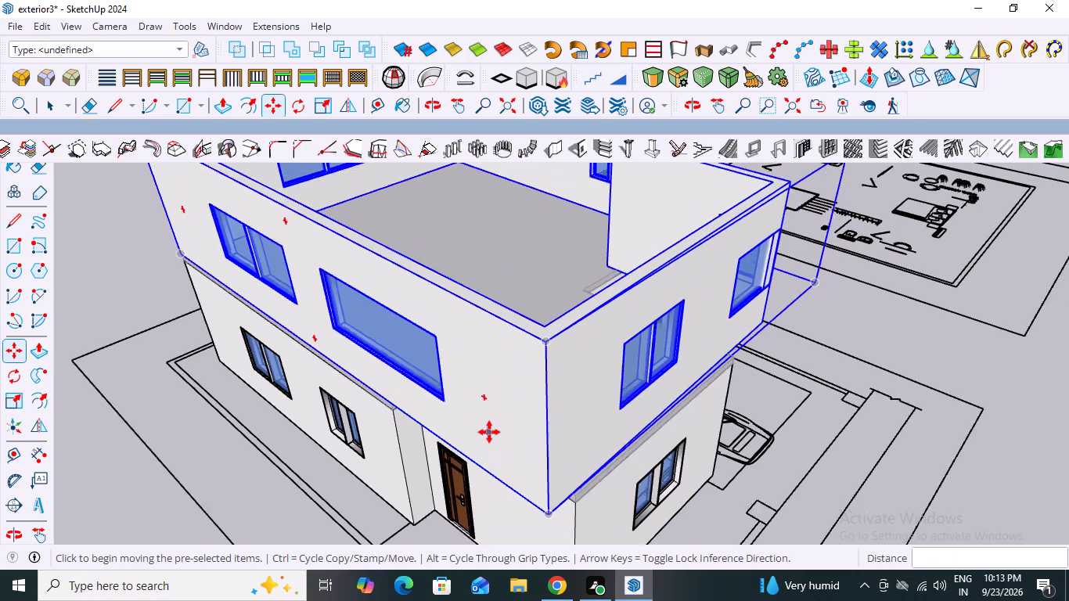
{"action": "scroll", "coordinate": [518, 425], "scroll_direction": "down", "scroll_amount": 5}
{"action": "middle_click_drag", "start_coordinate": [798, 477], "coordinate": [446, 325]}
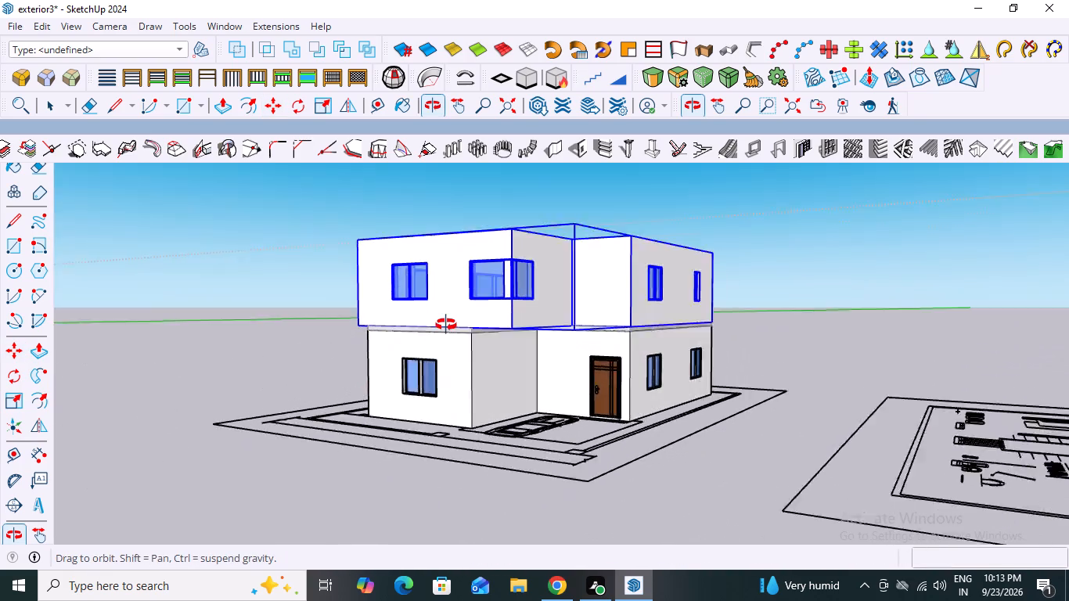
{"action": "middle_click_drag", "start_coordinate": [446, 325], "coordinate": [447, 418]}
{"action": "scroll", "coordinate": [588, 348], "scroll_direction": "up", "scroll_amount": 4}
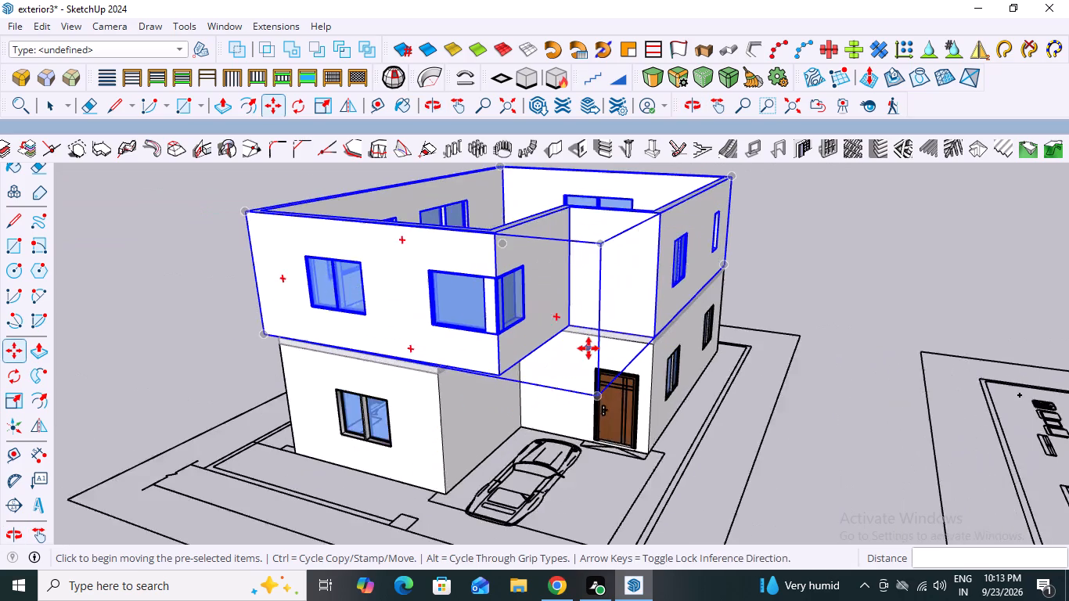
{"action": "scroll", "coordinate": [588, 348], "scroll_direction": "up", "scroll_amount": 4}
{"action": "middle_click_drag", "start_coordinate": [525, 487], "coordinate": [574, 399]}
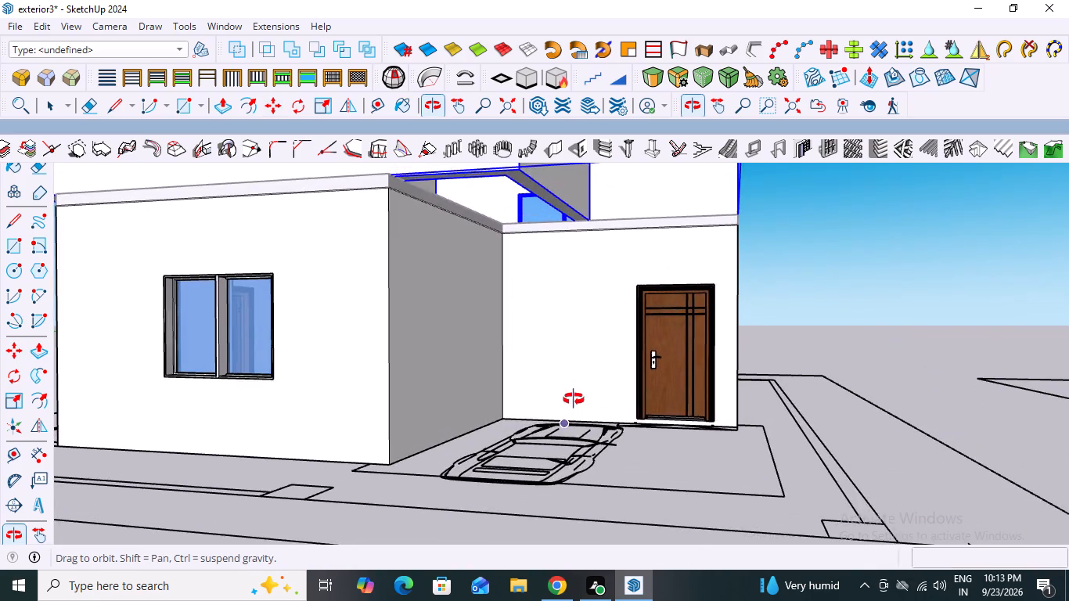
{"action": "middle_click_drag", "start_coordinate": [574, 399], "coordinate": [585, 476]}
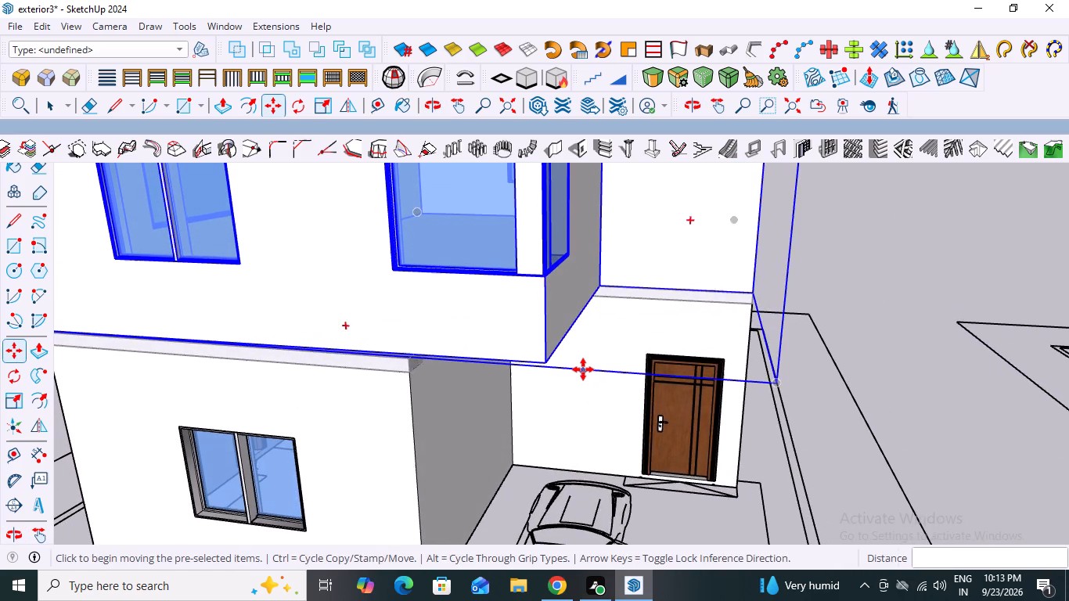
{"action": "scroll", "coordinate": [583, 369], "scroll_direction": "down", "scroll_amount": 16}
{"action": "middle_click_drag", "start_coordinate": [569, 414], "coordinate": [696, 368]}
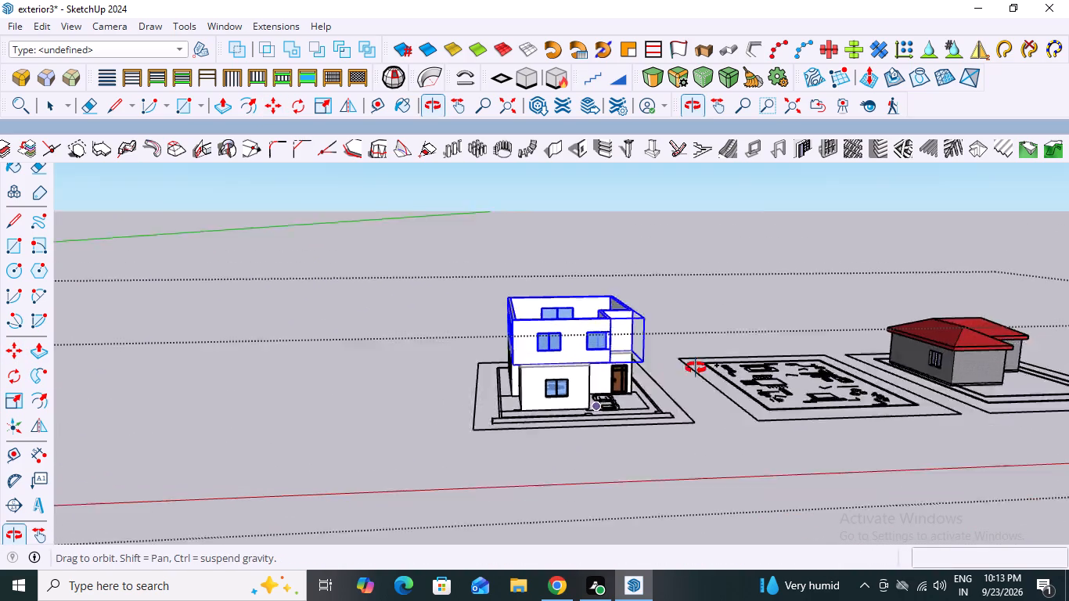
{"action": "middle_click_drag", "start_coordinate": [696, 368], "coordinate": [927, 356]}
{"action": "scroll", "coordinate": [425, 337], "scroll_direction": "up", "scroll_amount": 6}
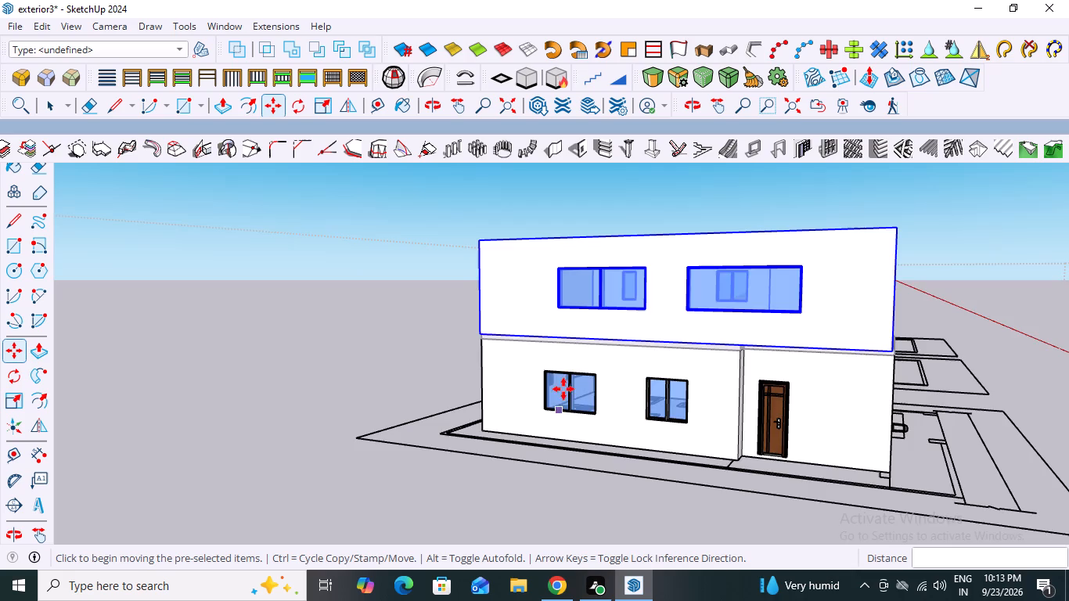
{"action": "scroll", "coordinate": [562, 363], "scroll_direction": "up", "scroll_amount": 3}
{"action": "middle_click_drag", "start_coordinate": [561, 363], "coordinate": [900, 354]}
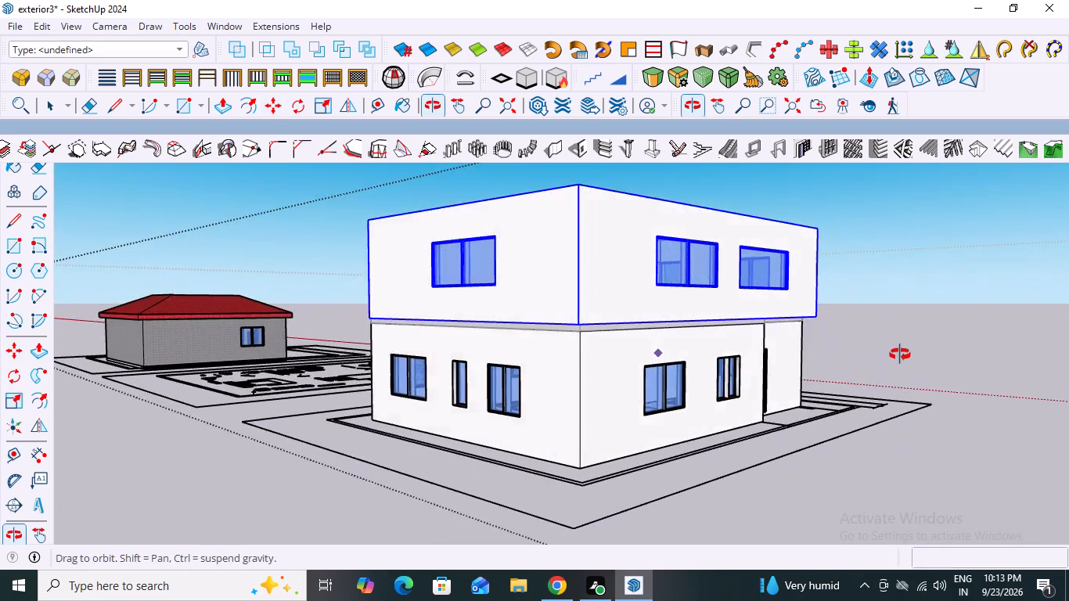
{"action": "middle_click_drag", "start_coordinate": [900, 354], "coordinate": [254, 289]}
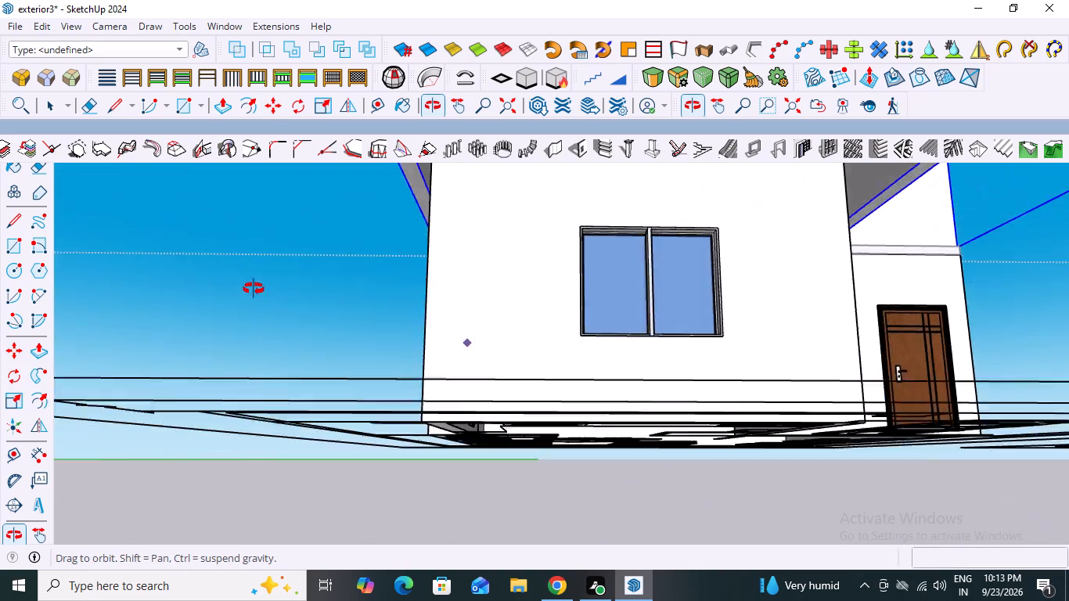
{"action": "middle_click_drag", "start_coordinate": [254, 289], "coordinate": [193, 321]}
{"action": "scroll", "coordinate": [708, 185], "scroll_direction": "up", "scroll_amount": 2}
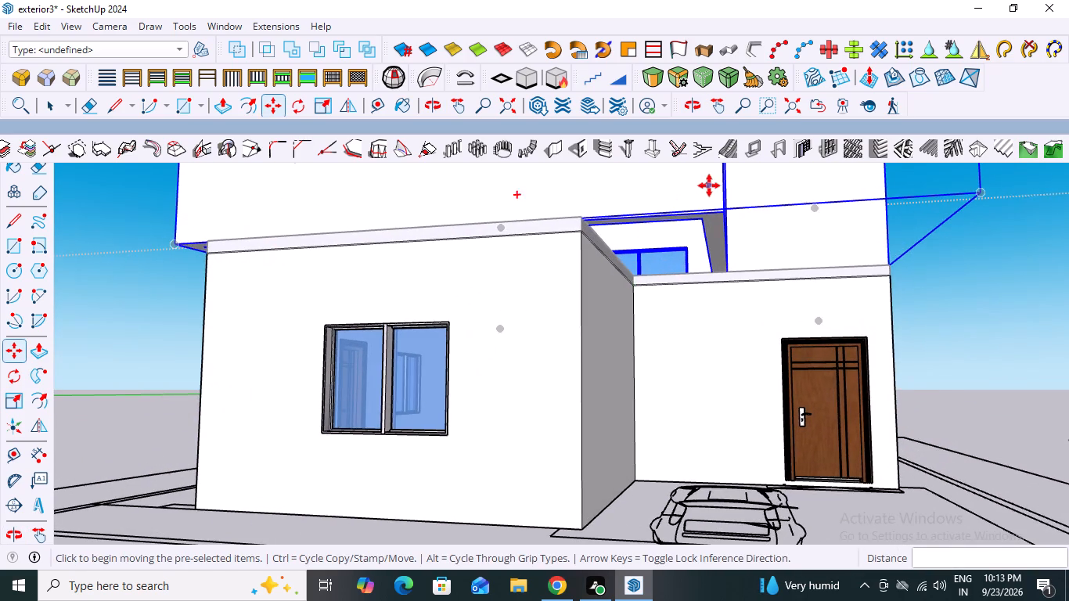
{"action": "scroll", "coordinate": [709, 185], "scroll_direction": "up", "scroll_amount": 4}
{"action": "middle_click_drag", "start_coordinate": [632, 291], "coordinate": [652, 340]}
{"action": "scroll", "coordinate": [662, 322], "scroll_direction": "down", "scroll_amount": 20}
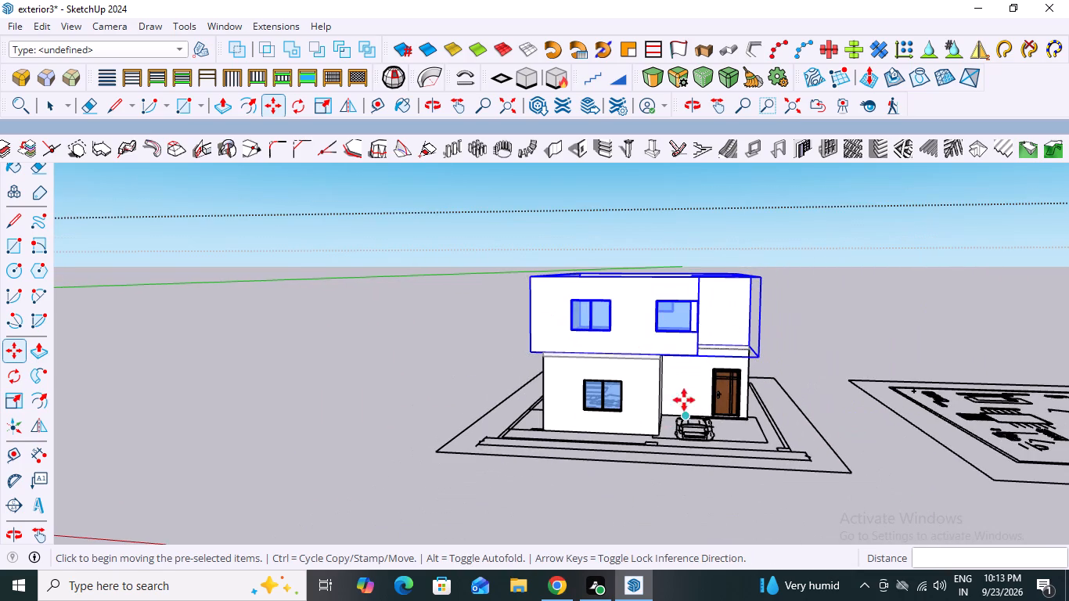
{"action": "scroll", "coordinate": [682, 346], "scroll_direction": "down", "scroll_amount": 8}
{"action": "middle_click_drag", "start_coordinate": [682, 346], "coordinate": [700, 470]}
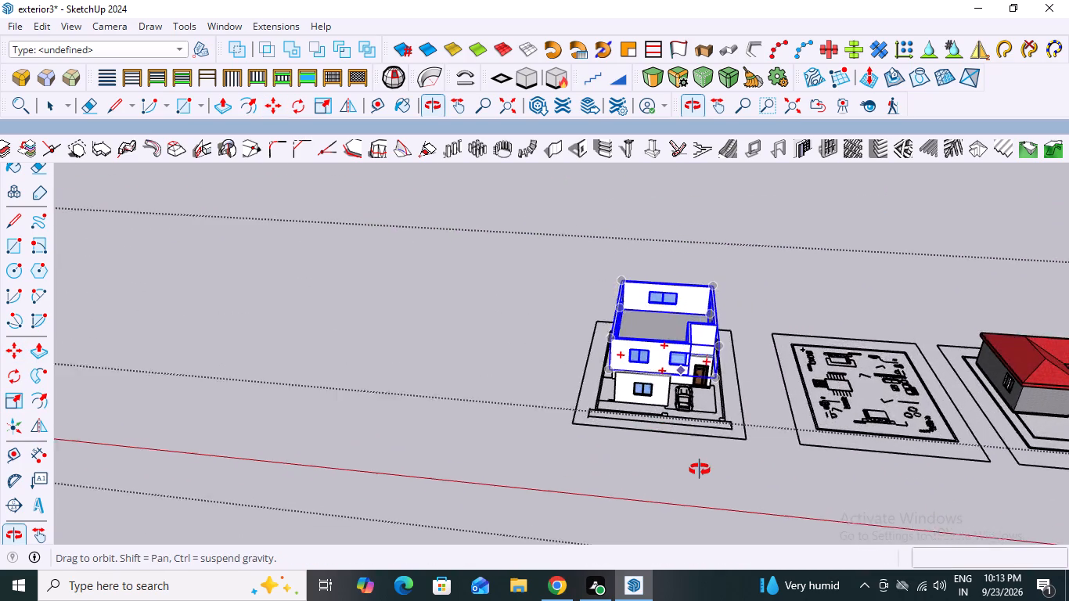
{"action": "middle_click_drag", "start_coordinate": [700, 470], "coordinate": [763, 487]}
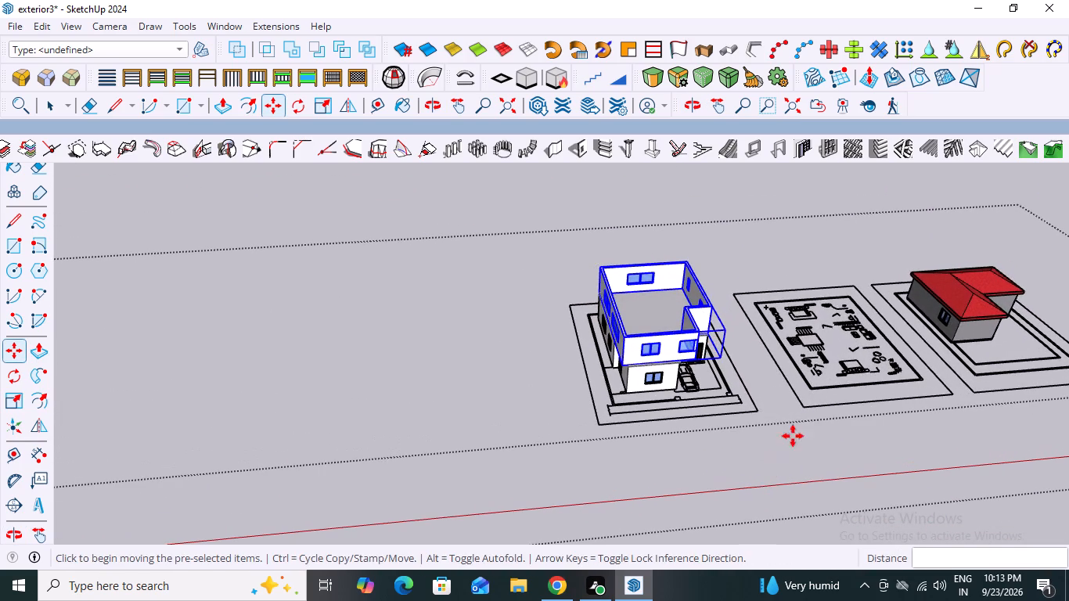
{"action": "scroll", "coordinate": [794, 390], "scroll_direction": "up", "scroll_amount": 2}
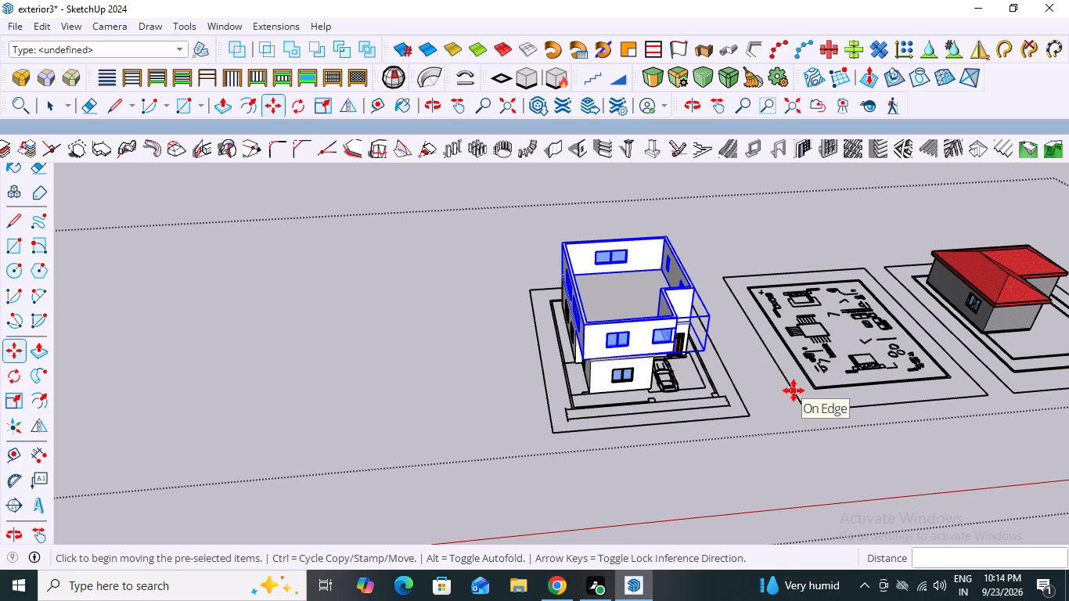
Inspect how the stacked white walls overhang the ground floor at the front room, the car-side entrance and the opposite side door.
{"action": "scroll", "coordinate": [701, 364], "scroll_direction": "up", "scroll_amount": 6}
{"action": "middle_click_drag", "start_coordinate": [701, 364], "coordinate": [700, 356]}
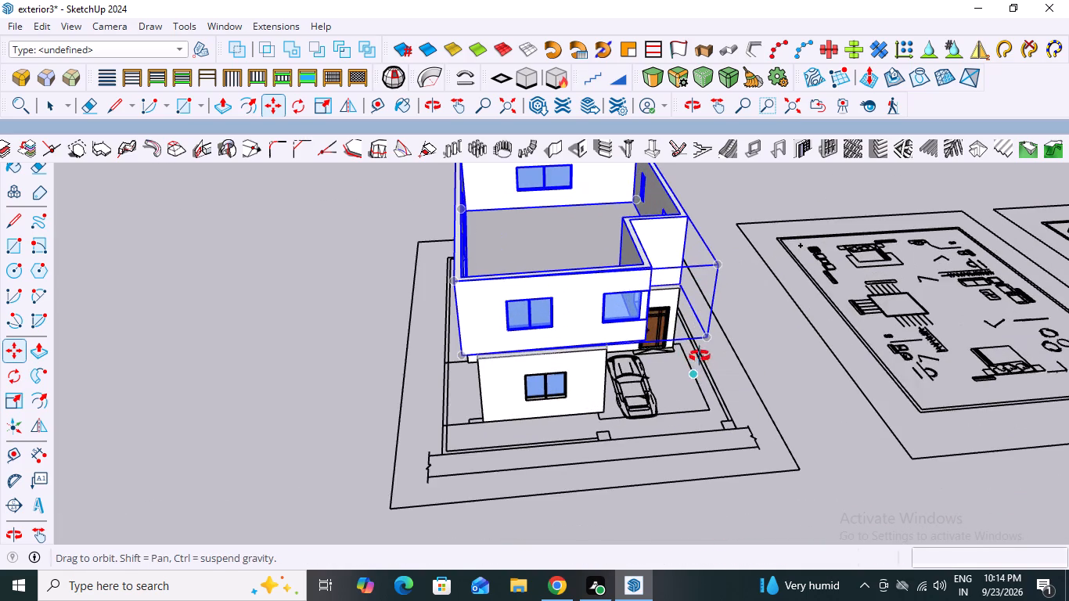
{"action": "middle_click_drag", "start_coordinate": [700, 356], "coordinate": [493, 300]}
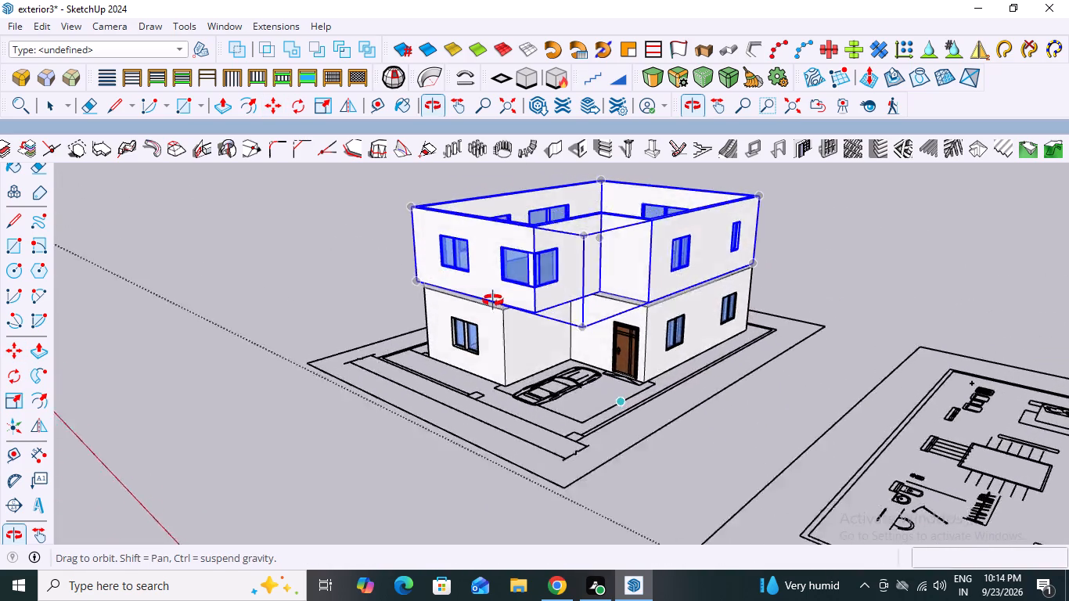
{"action": "middle_click_drag", "start_coordinate": [493, 300], "coordinate": [674, 263]}
{"action": "scroll", "coordinate": [481, 372], "scroll_direction": "up", "scroll_amount": 4}
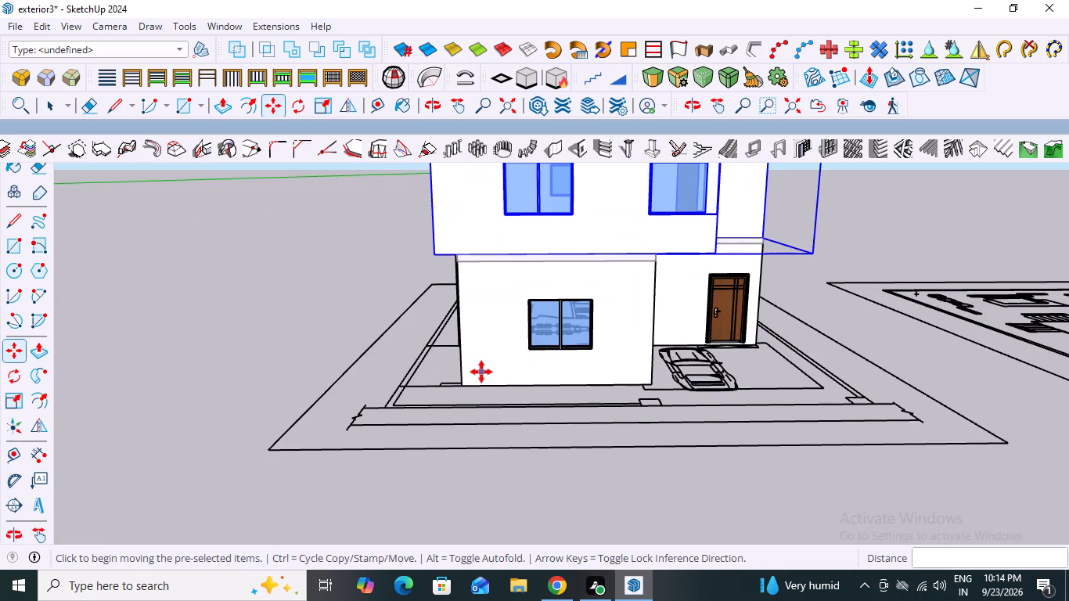
{"action": "scroll", "coordinate": [481, 372], "scroll_direction": "down", "scroll_amount": 10}
{"action": "middle_click_drag", "start_coordinate": [495, 391], "coordinate": [530, 397]}
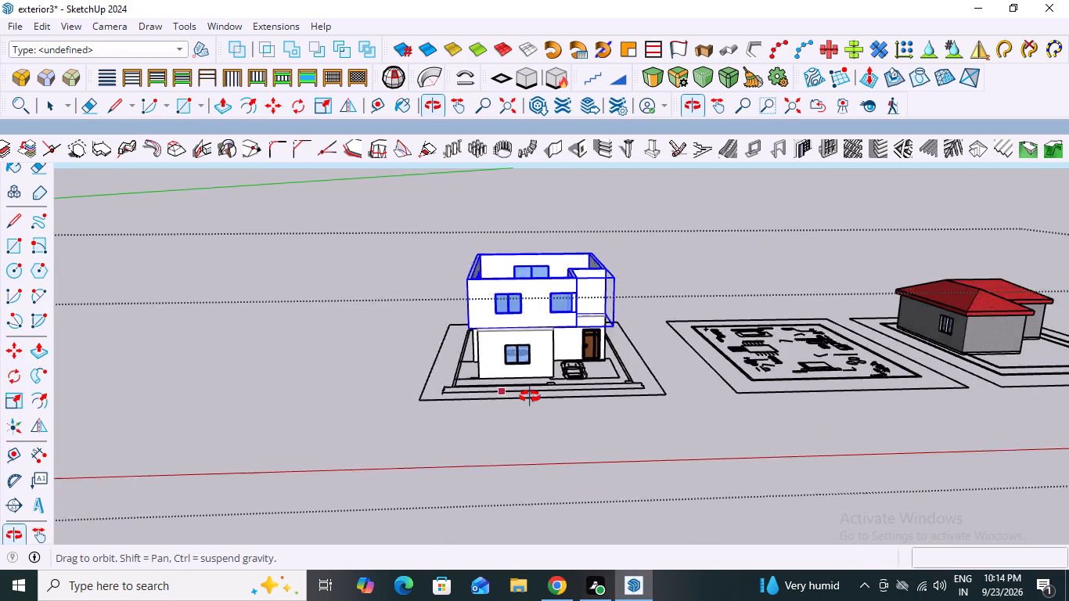
{"action": "middle_click_drag", "start_coordinate": [530, 397], "coordinate": [765, 459]}
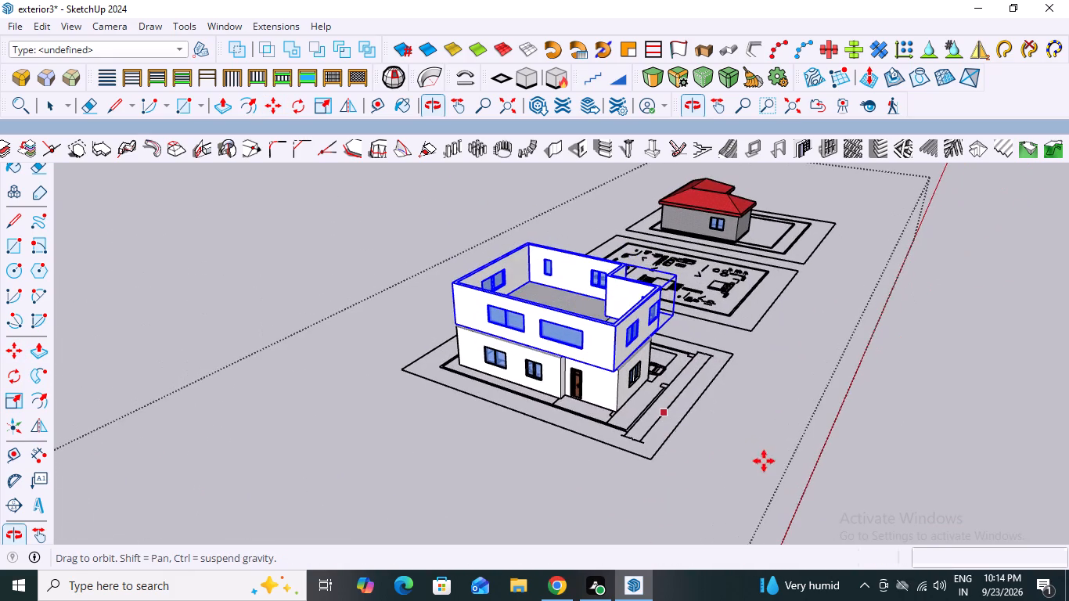
{"action": "scroll", "coordinate": [531, 355], "scroll_direction": "up", "scroll_amount": 15}
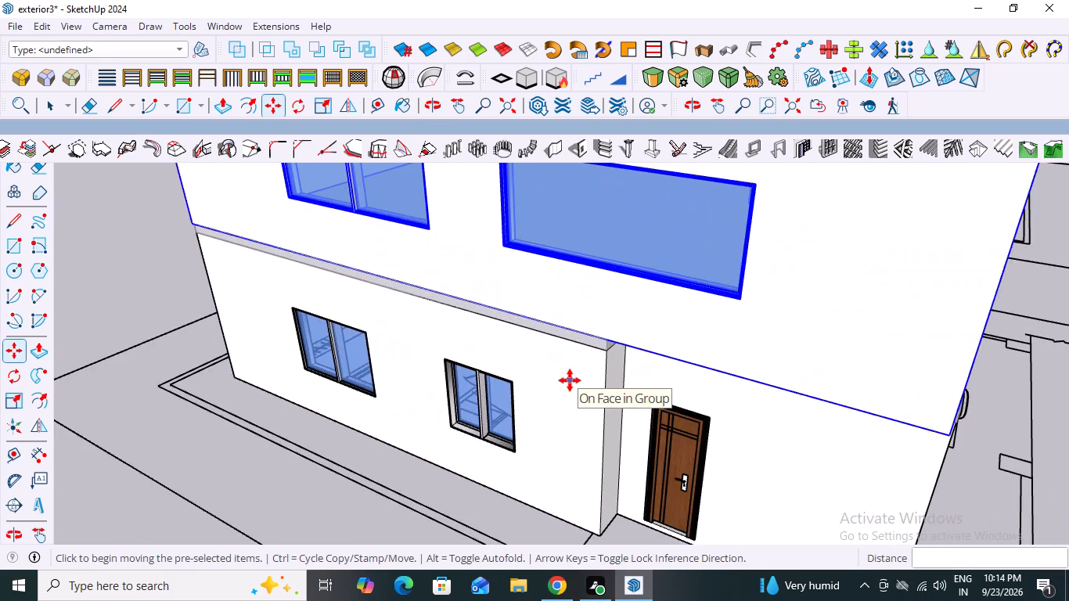
{"action": "scroll", "coordinate": [570, 380], "scroll_direction": "up", "scroll_amount": 2}
{"action": "scroll", "coordinate": [570, 380], "scroll_direction": "down", "scroll_amount": 15}
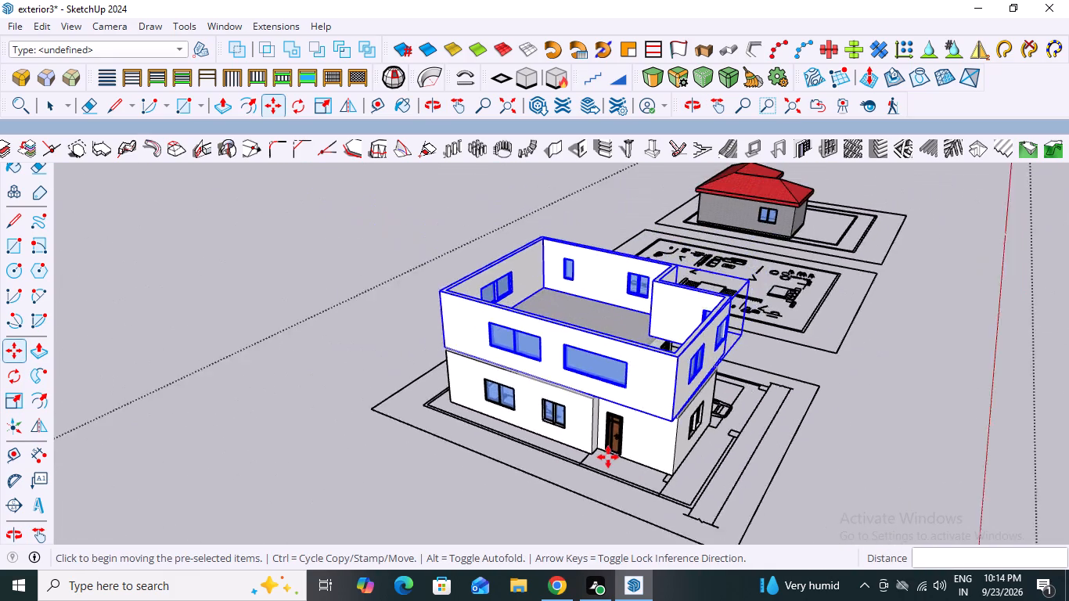
{"action": "scroll", "coordinate": [608, 457], "scroll_direction": "down", "scroll_amount": 6}
{"action": "middle_click_drag", "start_coordinate": [703, 472], "coordinate": [444, 423]}
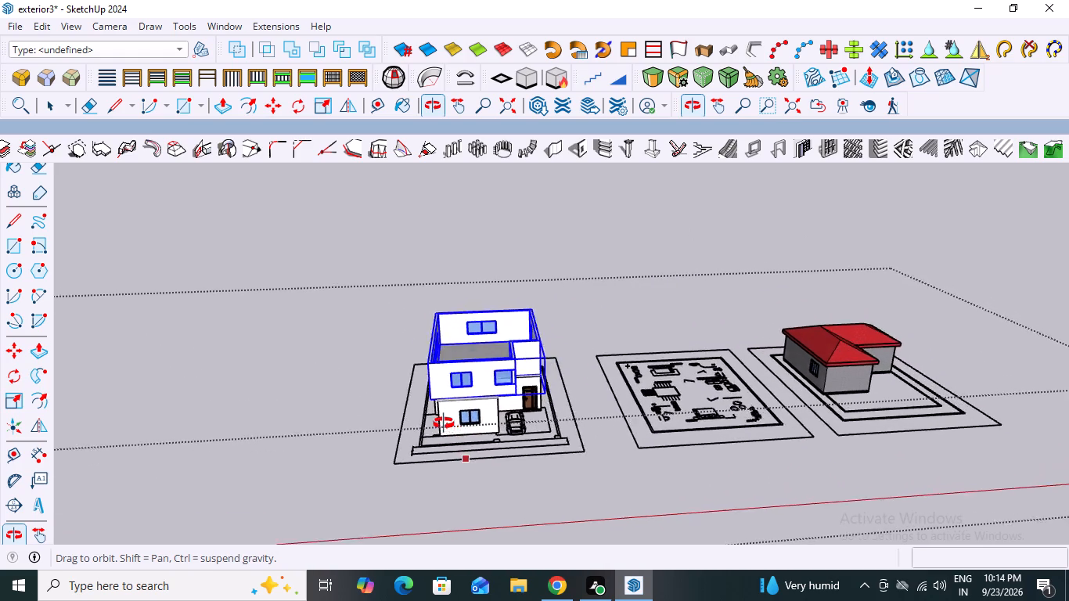
{"action": "middle_click_drag", "start_coordinate": [444, 423], "coordinate": [444, 423]}
{"action": "scroll", "coordinate": [463, 400], "scroll_direction": "up", "scroll_amount": 12}
{"action": "middle_click_drag", "start_coordinate": [613, 404], "coordinate": [603, 402]}
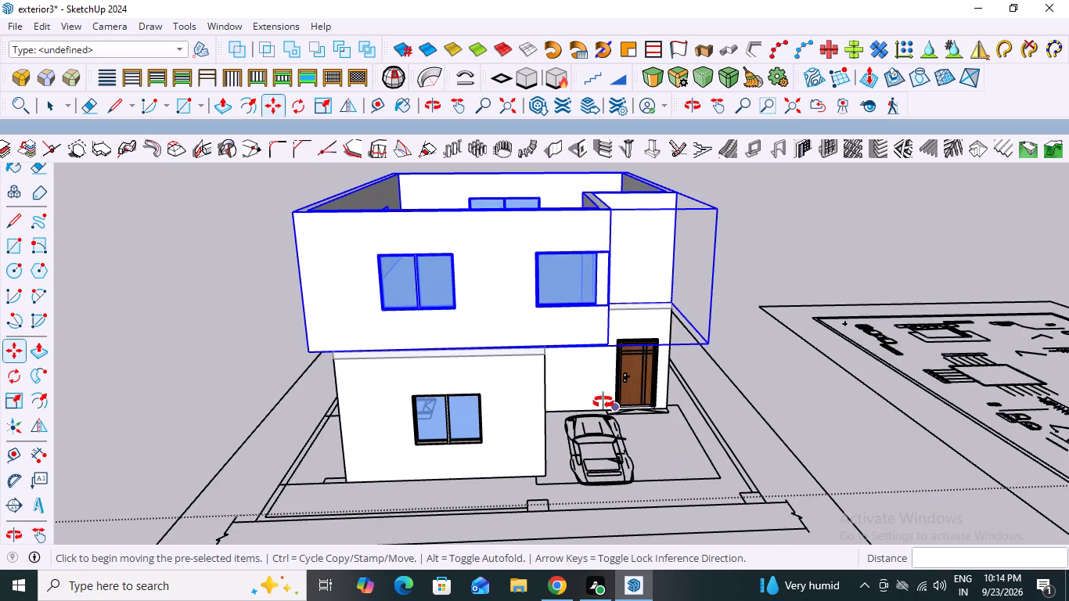
{"action": "middle_click_drag", "start_coordinate": [603, 402], "coordinate": [542, 358]}
{"action": "middle_click_drag", "start_coordinate": [542, 358], "coordinate": [551, 338]}
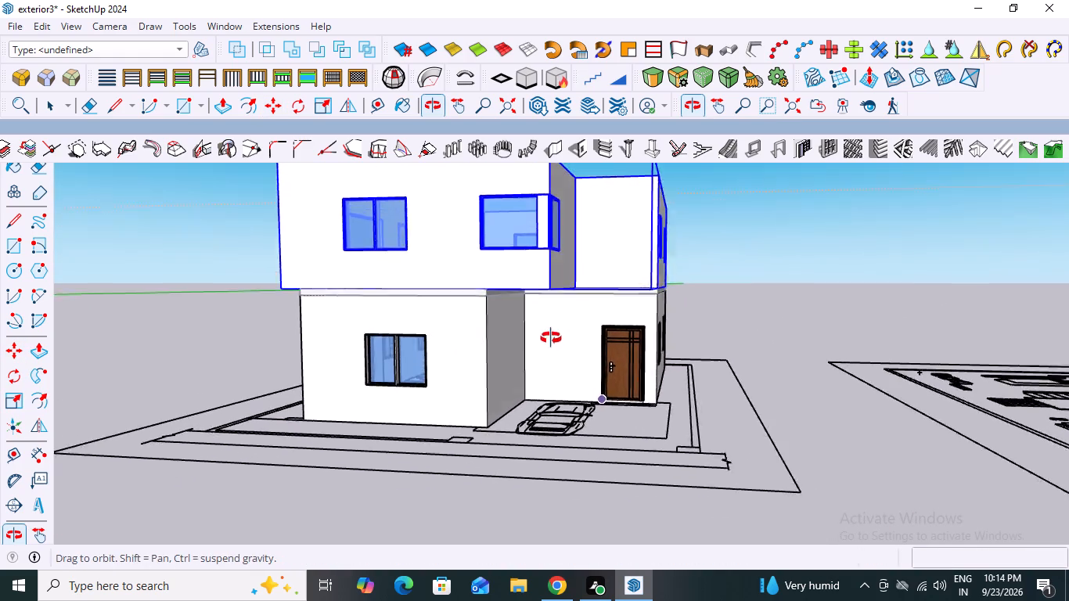
{"action": "middle_click_drag", "start_coordinate": [551, 338], "coordinate": [596, 383]}
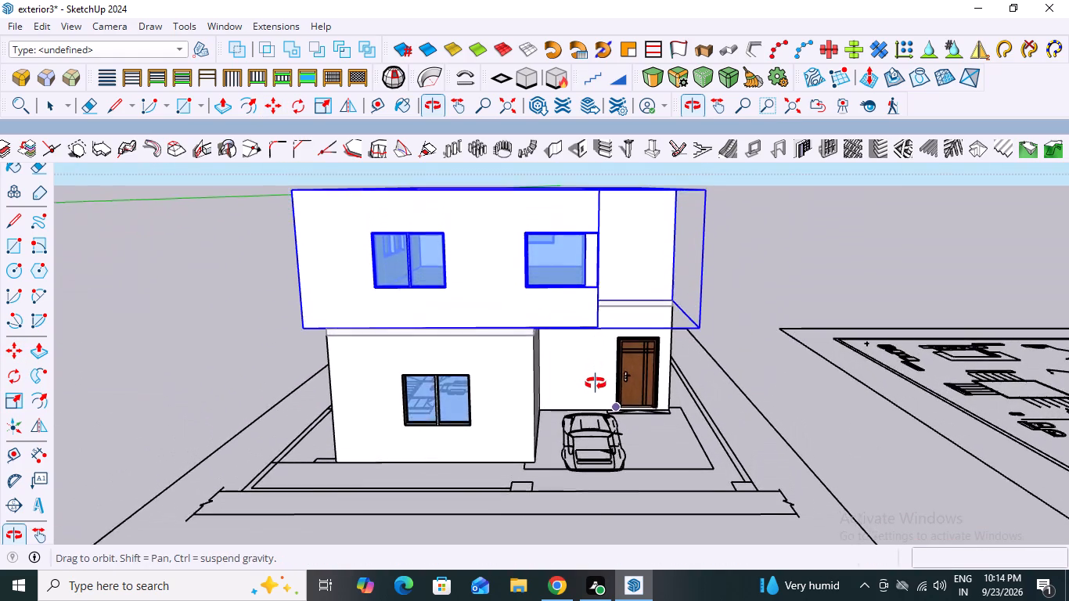
{"action": "middle_click_drag", "start_coordinate": [596, 383], "coordinate": [598, 387]}
{"action": "scroll", "coordinate": [598, 387], "scroll_direction": "down", "scroll_amount": 10}
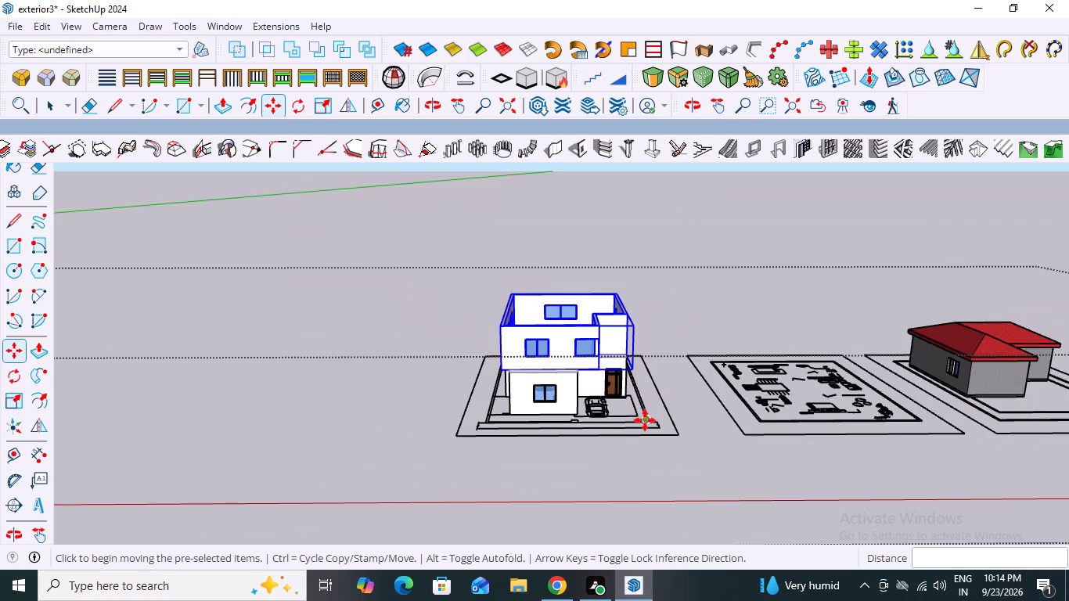
{"action": "scroll", "coordinate": [645, 420], "scroll_direction": "up", "scroll_amount": 6}
Deselect the upper walls and review the two-storey massing from the front, the car side and the opposite side.
{"action": "key", "text": "space"}
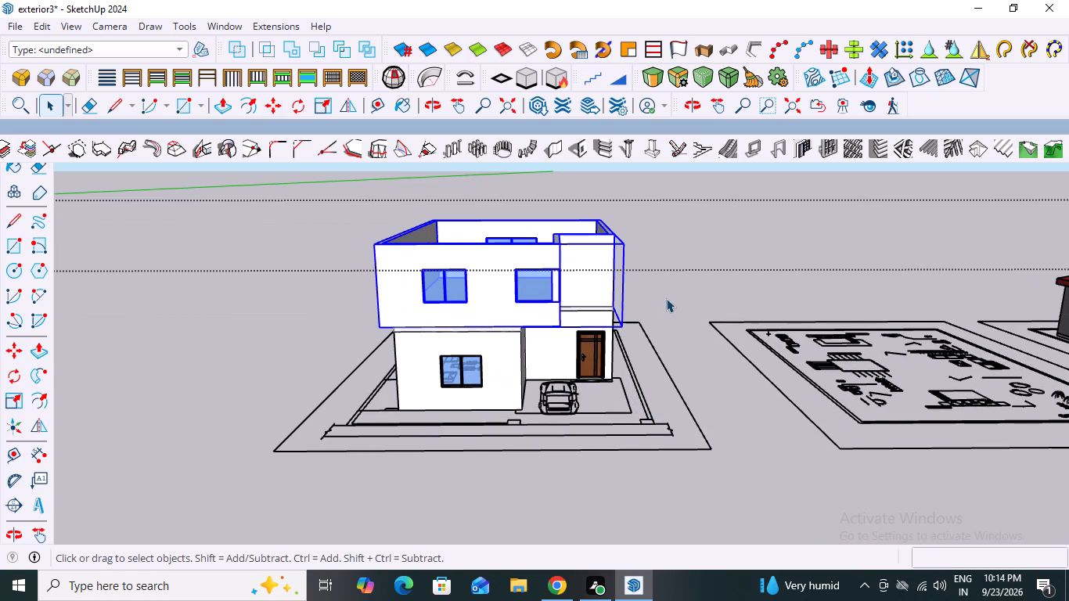
{"action": "left_click", "coordinate": [666, 298]}
{"action": "scroll", "coordinate": [574, 372], "scroll_direction": "down", "scroll_amount": 3}
{"action": "middle_click_drag", "start_coordinate": [574, 372], "coordinate": [362, 349]}
{"action": "scroll", "coordinate": [369, 351], "scroll_direction": "down", "scroll_amount": 1}
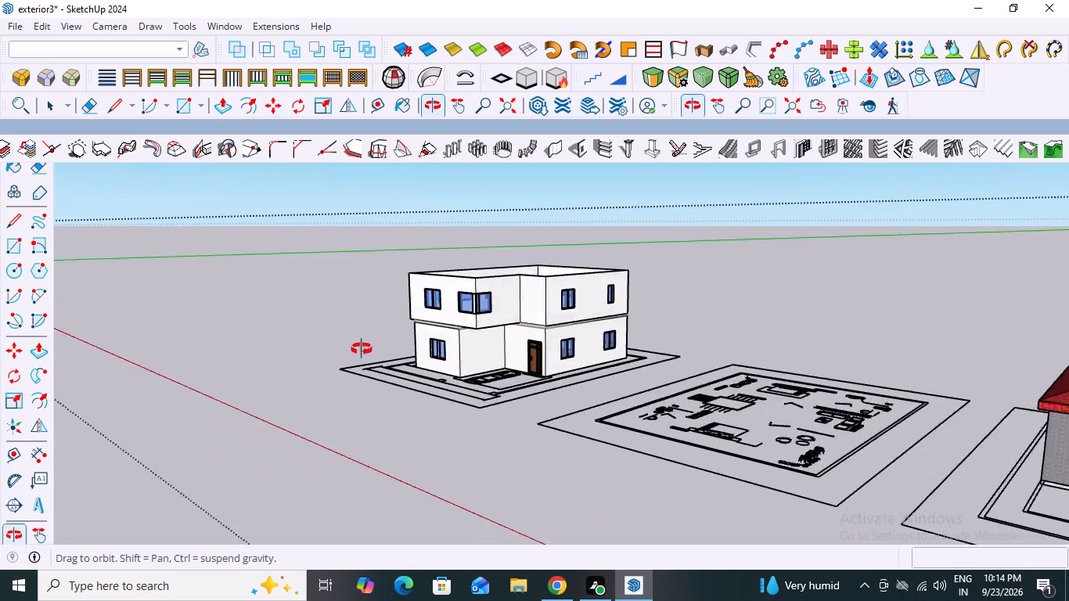
{"action": "middle_click_drag", "start_coordinate": [362, 349], "coordinate": [760, 369]}
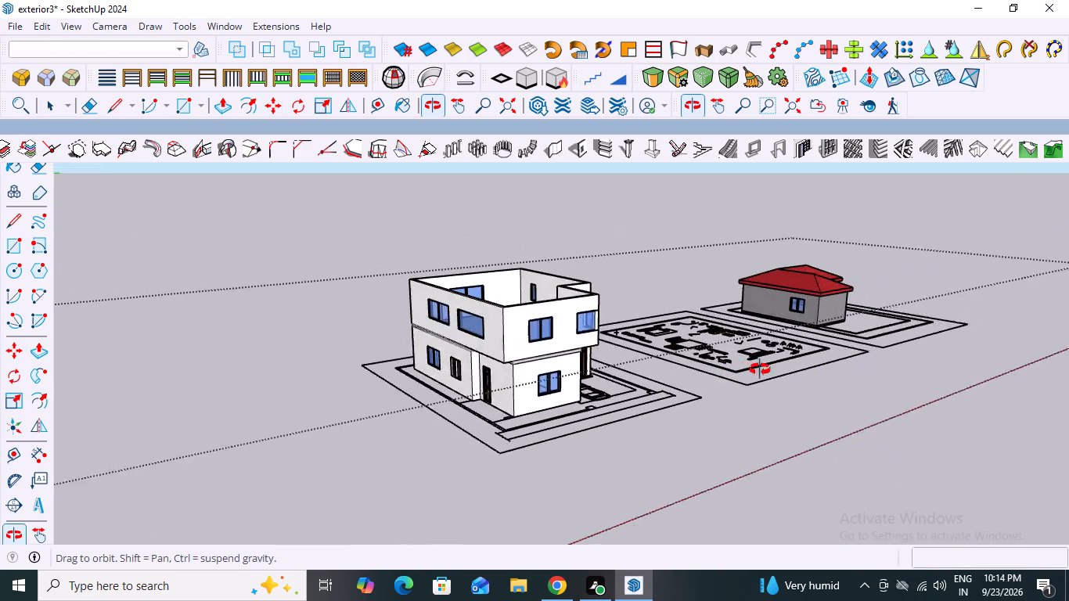
{"action": "middle_click_drag", "start_coordinate": [760, 369], "coordinate": [587, 350]}
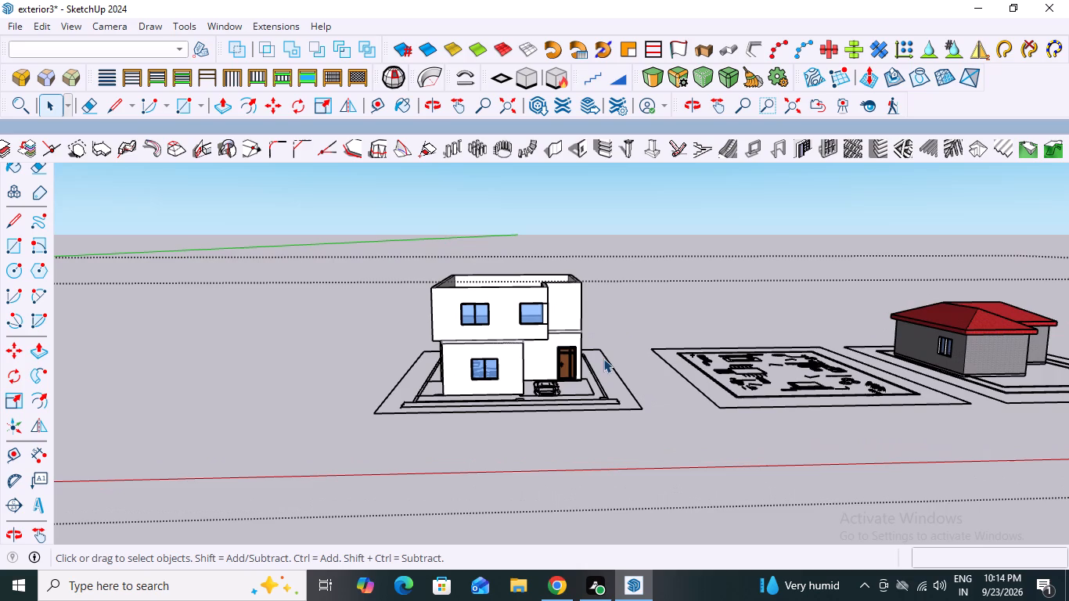
{"action": "middle_click_drag", "start_coordinate": [545, 326], "coordinate": [830, 342]}
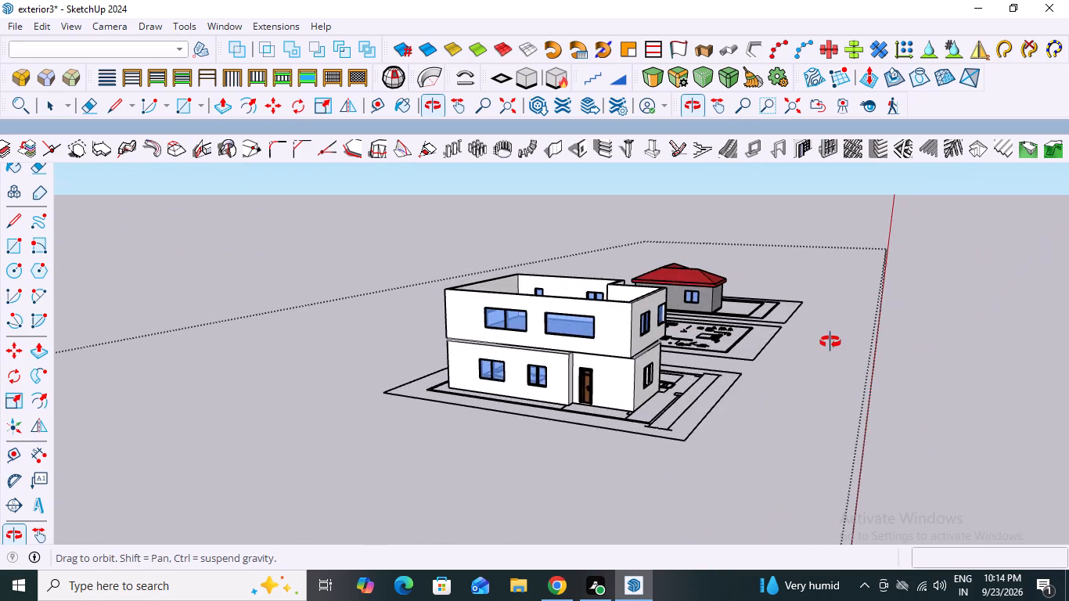
{"action": "middle_click_drag", "start_coordinate": [830, 342], "coordinate": [656, 376]}
{"action": "scroll", "coordinate": [597, 386], "scroll_direction": "up", "scroll_amount": 6}
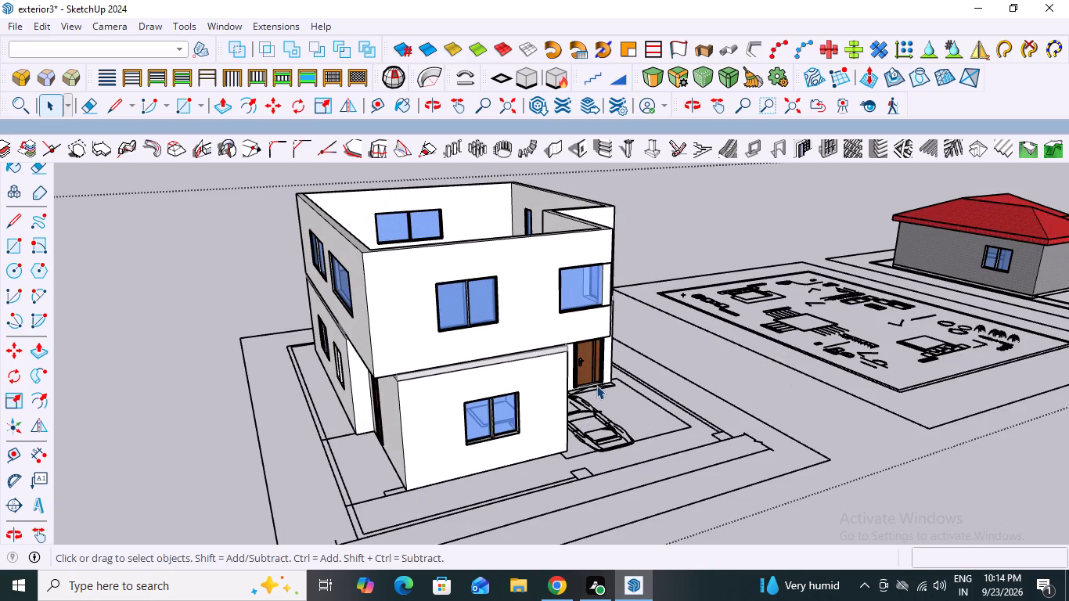
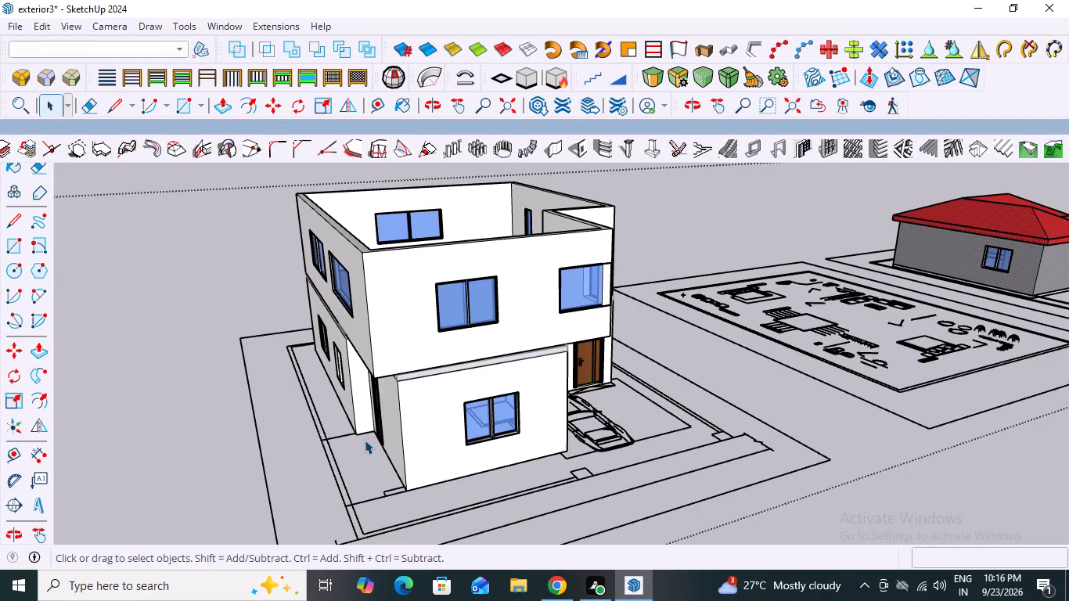
Review the stacked two-storey house from the front and car side, alongside the empty middle plot.
{"action": "scroll", "coordinate": [350, 413], "scroll_direction": "down", "scroll_amount": 11}
{"action": "middle_click_drag", "start_coordinate": [350, 413], "coordinate": [333, 416]}
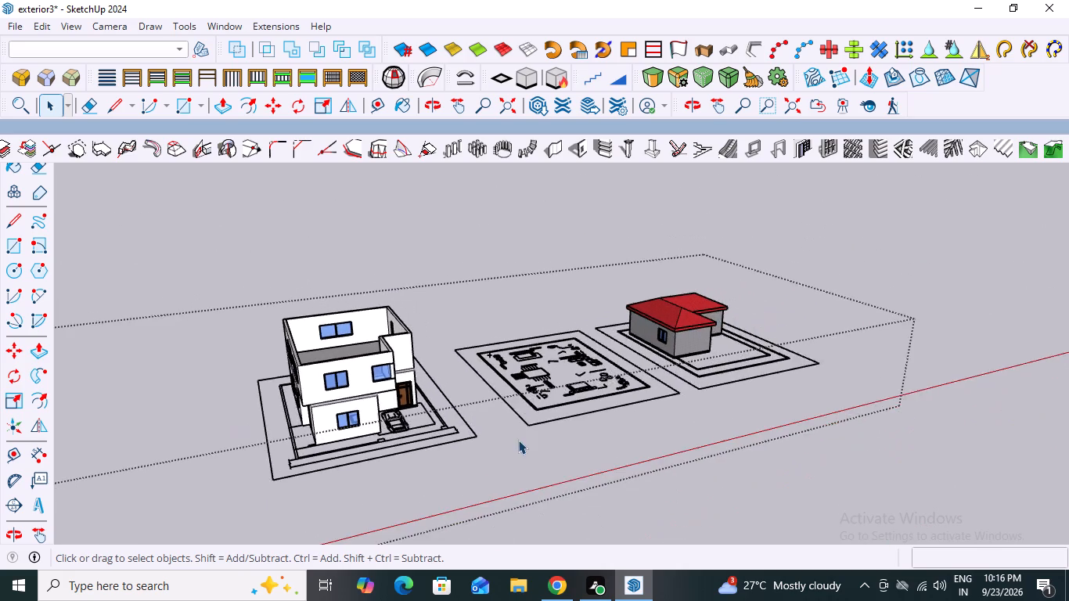
{"action": "middle_click_drag", "start_coordinate": [520, 437], "coordinate": [470, 425]}
{"action": "scroll", "coordinate": [343, 333], "scroll_direction": "up", "scroll_amount": 7}
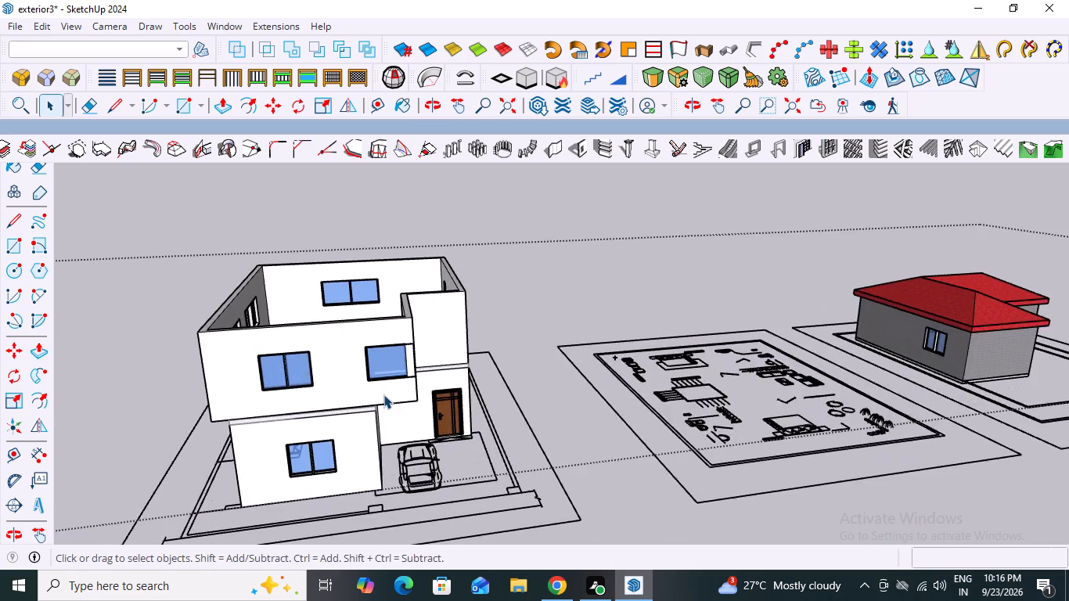
{"action": "scroll", "coordinate": [383, 394], "scroll_direction": "up", "scroll_amount": 3}
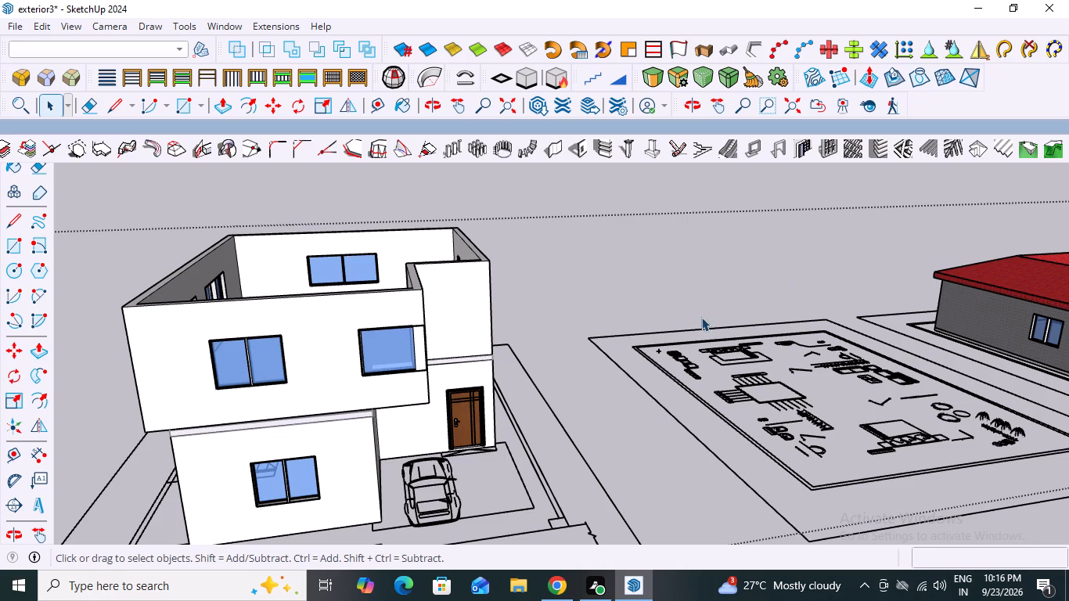
{"action": "scroll", "coordinate": [579, 383], "scroll_direction": "down", "scroll_amount": 8}
{"action": "middle_click_drag", "start_coordinate": [466, 383], "coordinate": [445, 383]}
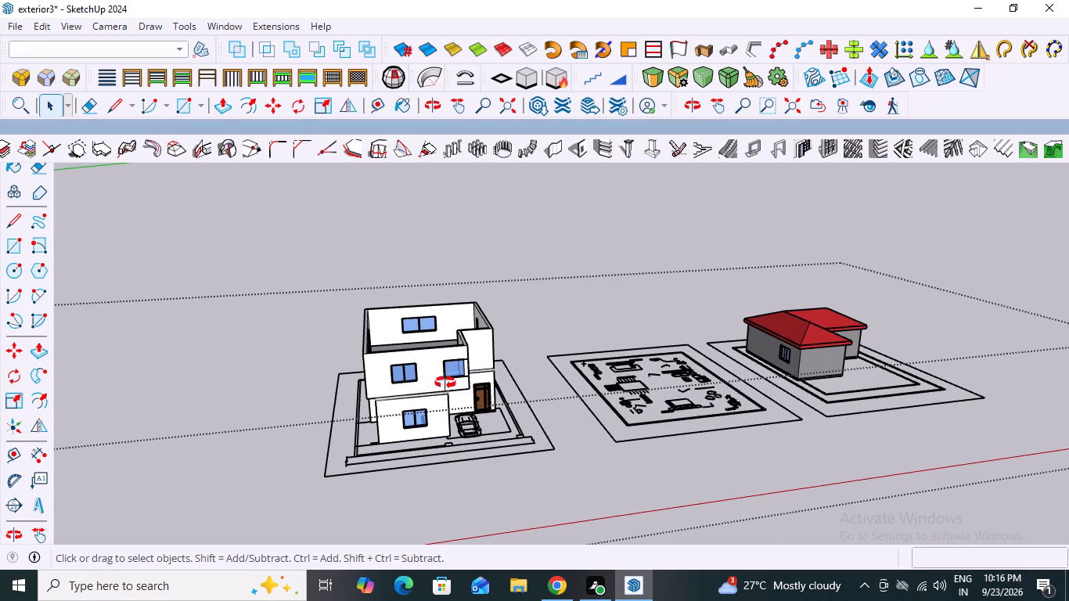
{"action": "middle_click_drag", "start_coordinate": [445, 383], "coordinate": [436, 383]}
{"action": "scroll", "coordinate": [436, 383], "scroll_direction": "up", "scroll_amount": 2}
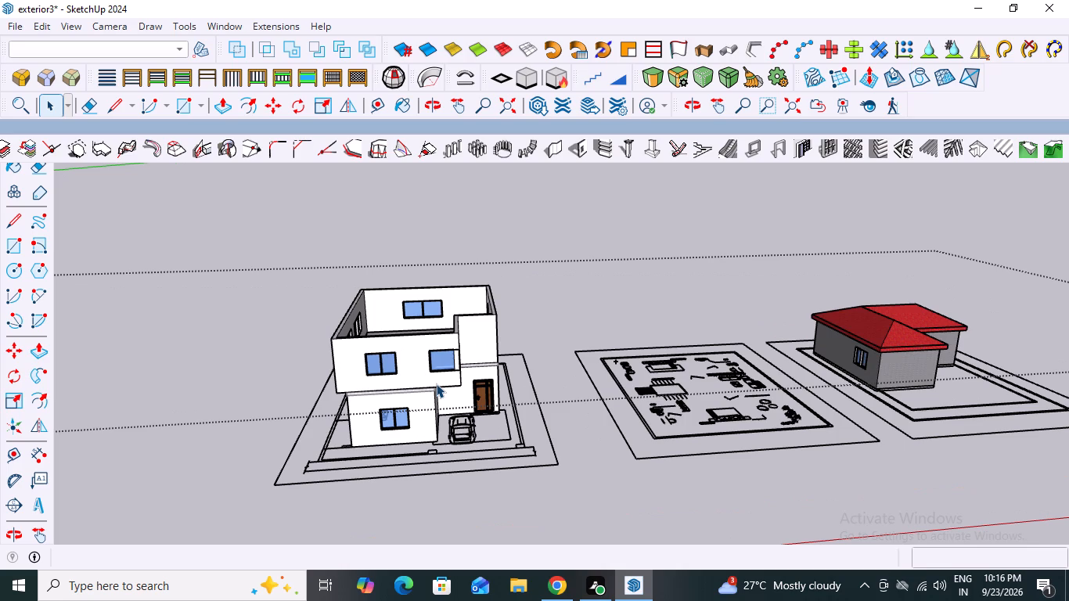
Undo the moves that stacked the white walls on the slabbed house, back to their place on the middle plot.
{"action": "key", "text": "ctrl+z"}
{"action": "key", "text": "ctrl+z"}
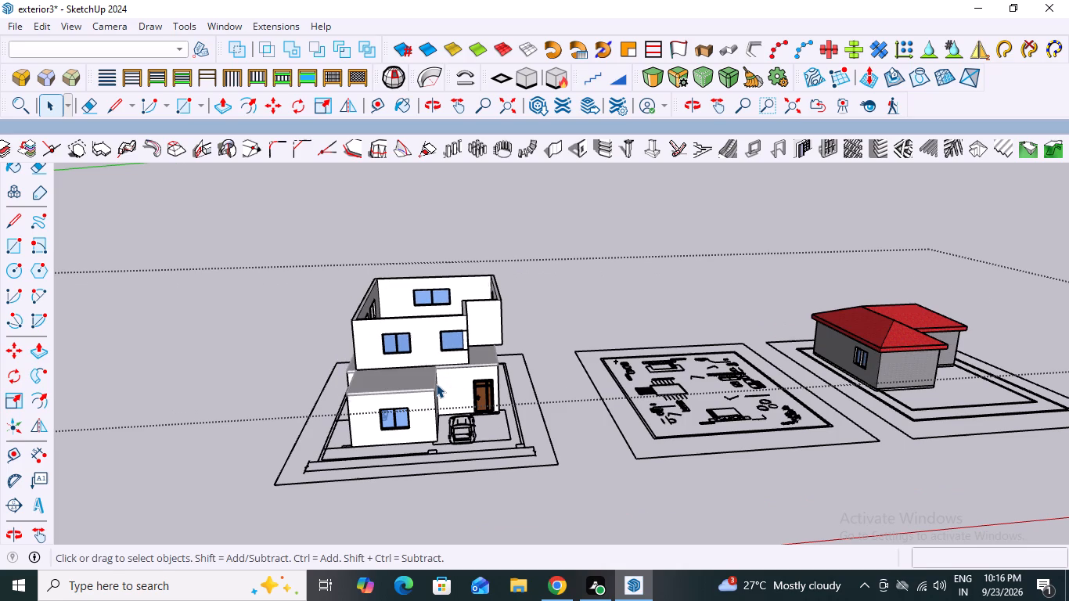
{"action": "key", "text": "ctrl+z"}
{"action": "key", "text": "ctrl+z"}
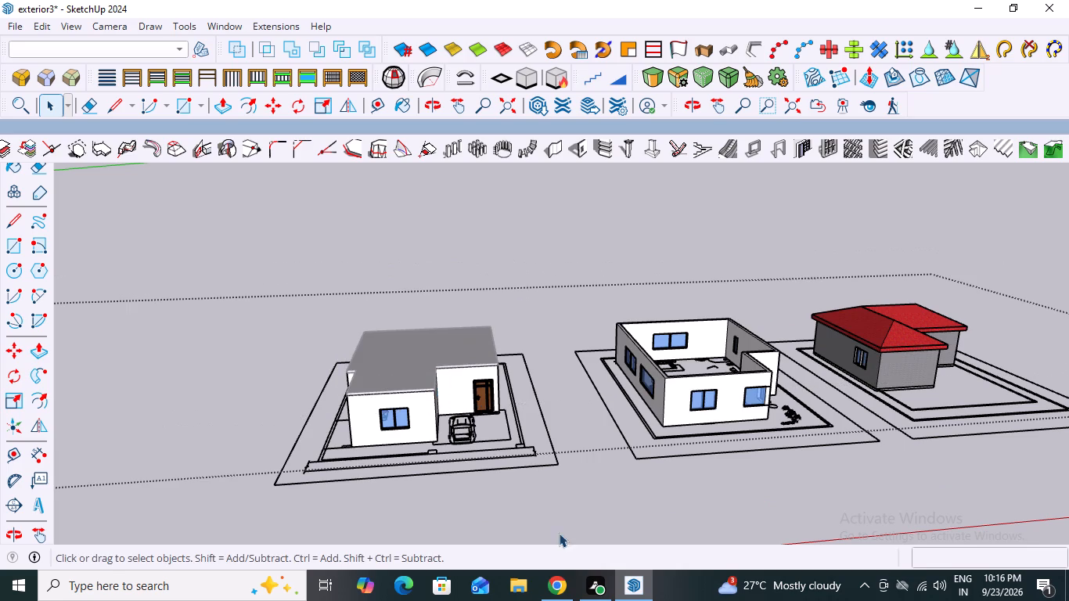
Draw two adjoining rectangles over the middle house's wall tops, 29' 3" by 27' 4 1/2" at the back and 21' 9" by 12' at the front.
{"action": "middle_click_drag", "start_coordinate": [552, 447], "coordinate": [536, 553]}
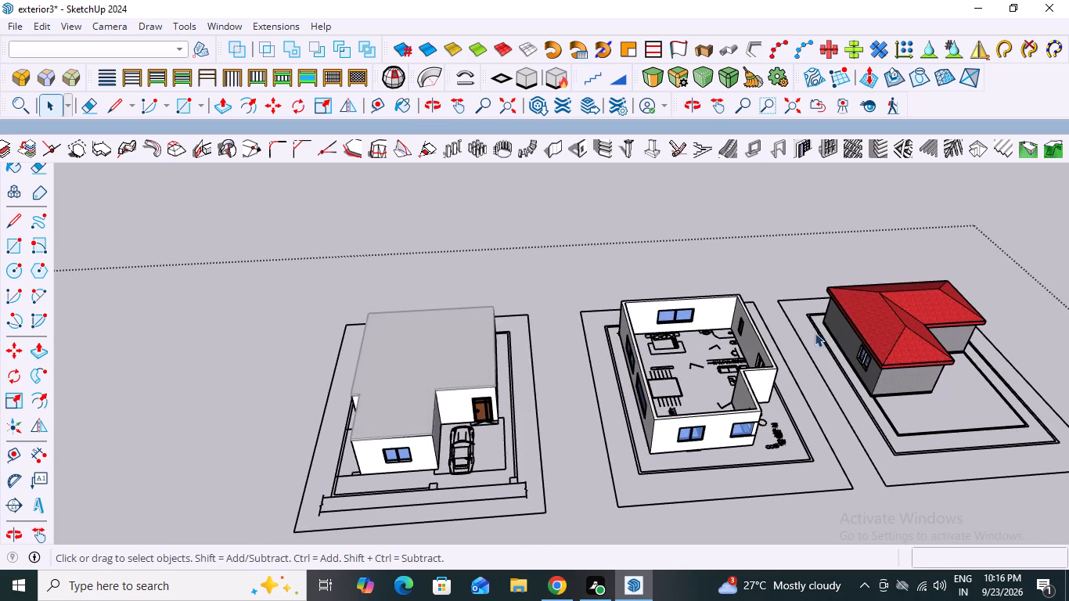
{"action": "scroll", "coordinate": [815, 333], "scroll_direction": "up", "scroll_amount": 2}
{"action": "middle_click_drag", "start_coordinate": [794, 433], "coordinate": [775, 478]}
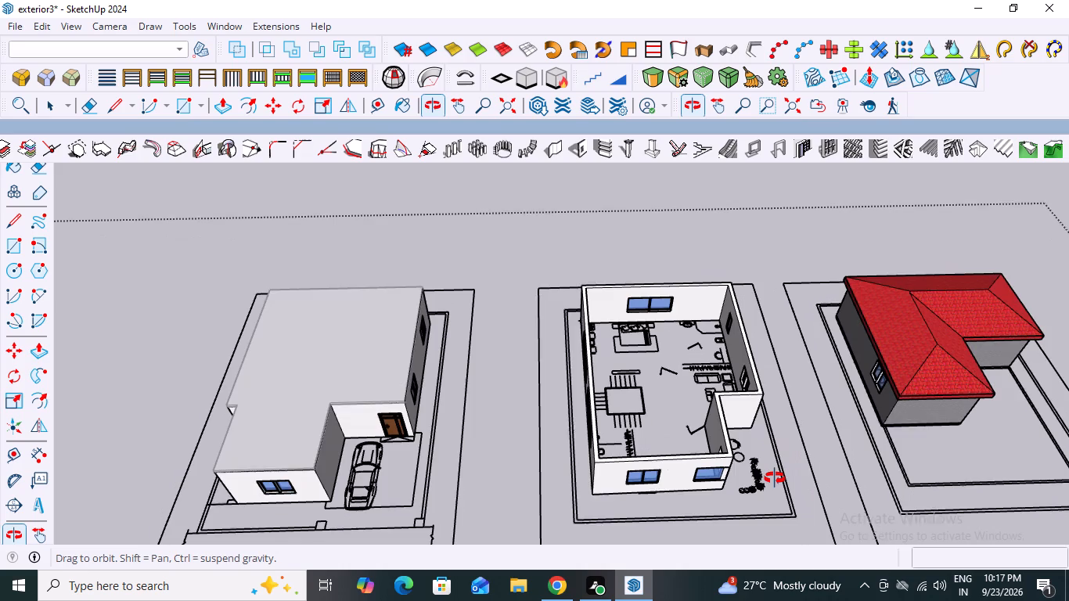
{"action": "middle_click_drag", "start_coordinate": [775, 478], "coordinate": [757, 488]}
{"action": "scroll", "coordinate": [725, 487], "scroll_direction": "up", "scroll_amount": 3}
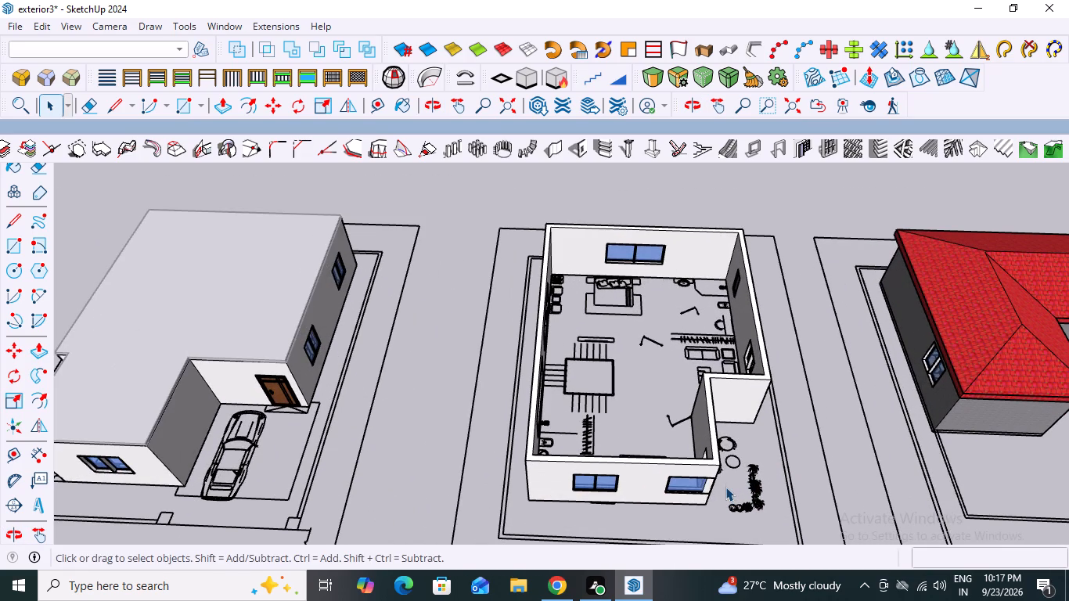
{"action": "key", "text": "r"}
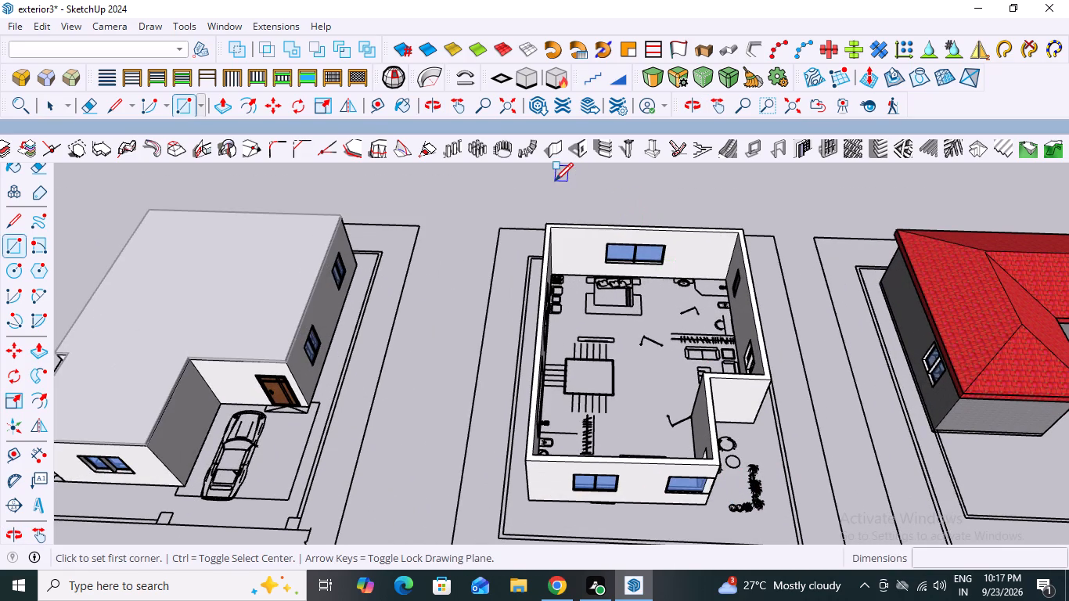
{"action": "left_click", "coordinate": [546, 222]}
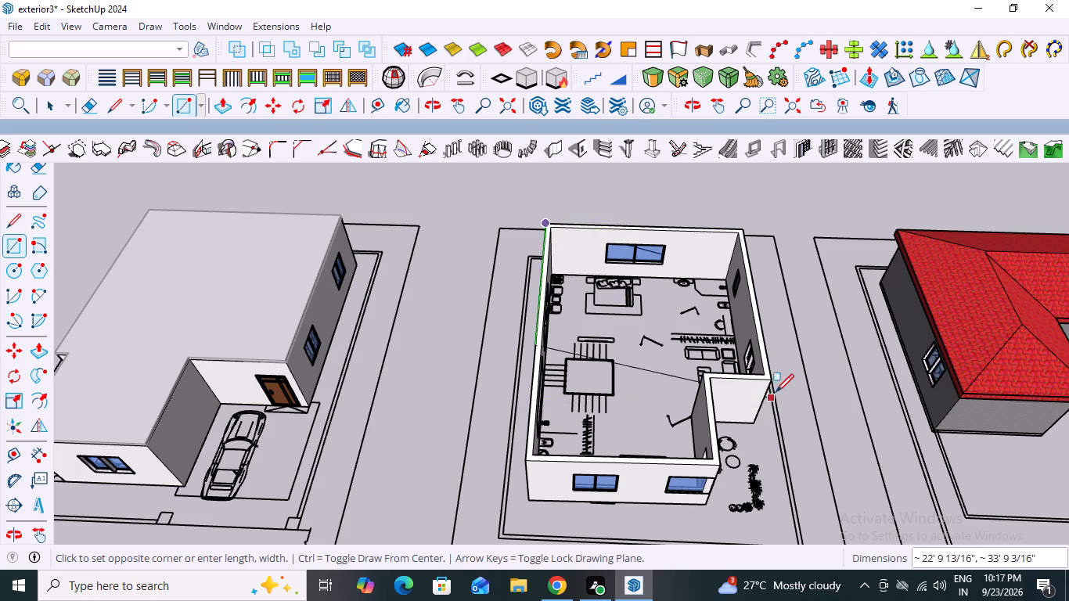
{"action": "left_click", "coordinate": [769, 382]}
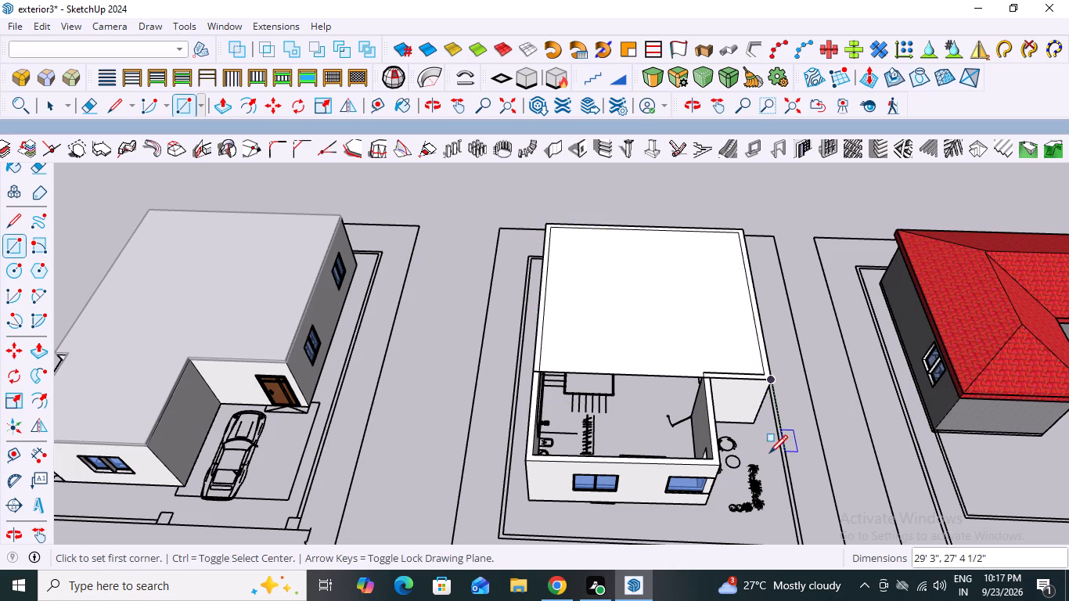
{"action": "left_click", "coordinate": [532, 371]}
{"action": "left_click", "coordinate": [718, 469]}
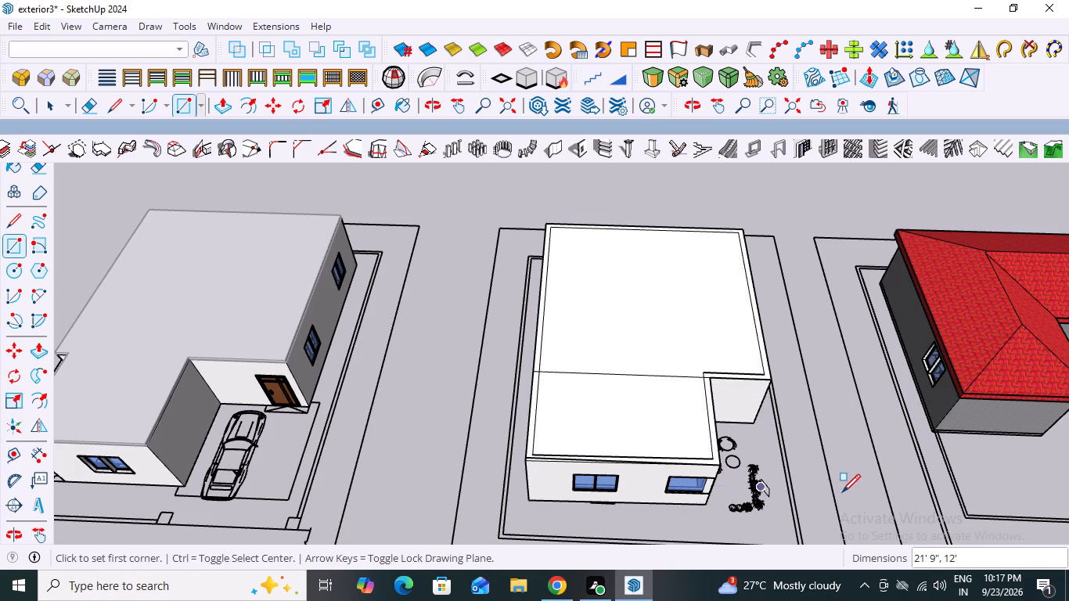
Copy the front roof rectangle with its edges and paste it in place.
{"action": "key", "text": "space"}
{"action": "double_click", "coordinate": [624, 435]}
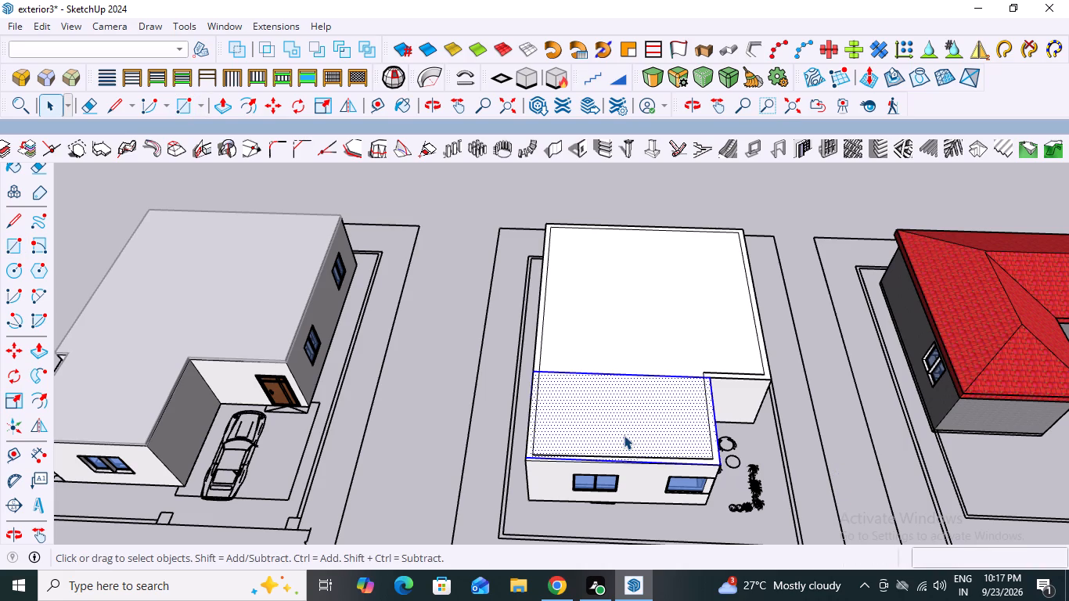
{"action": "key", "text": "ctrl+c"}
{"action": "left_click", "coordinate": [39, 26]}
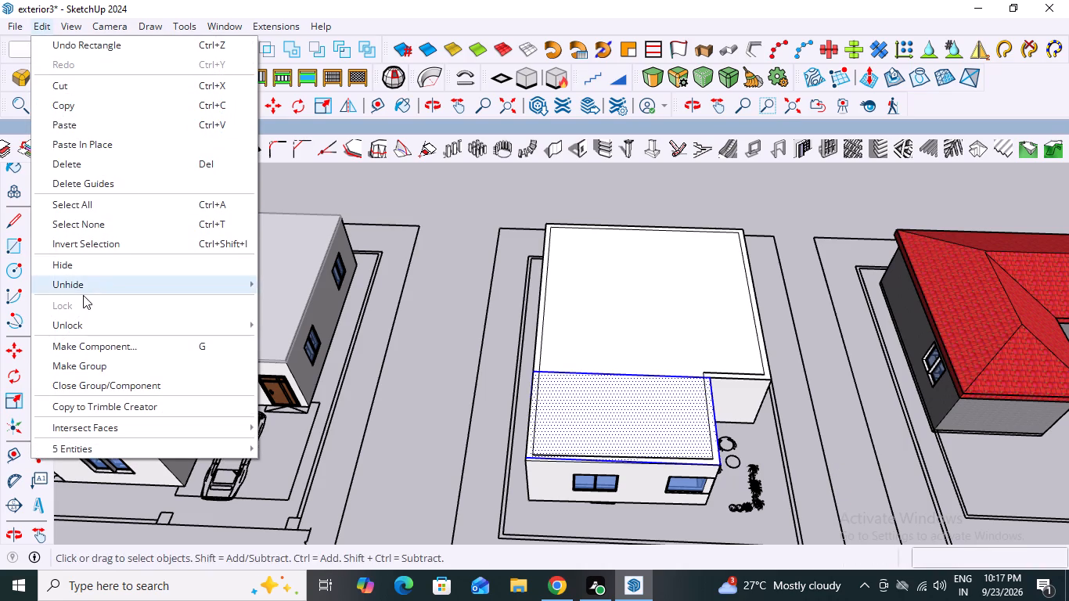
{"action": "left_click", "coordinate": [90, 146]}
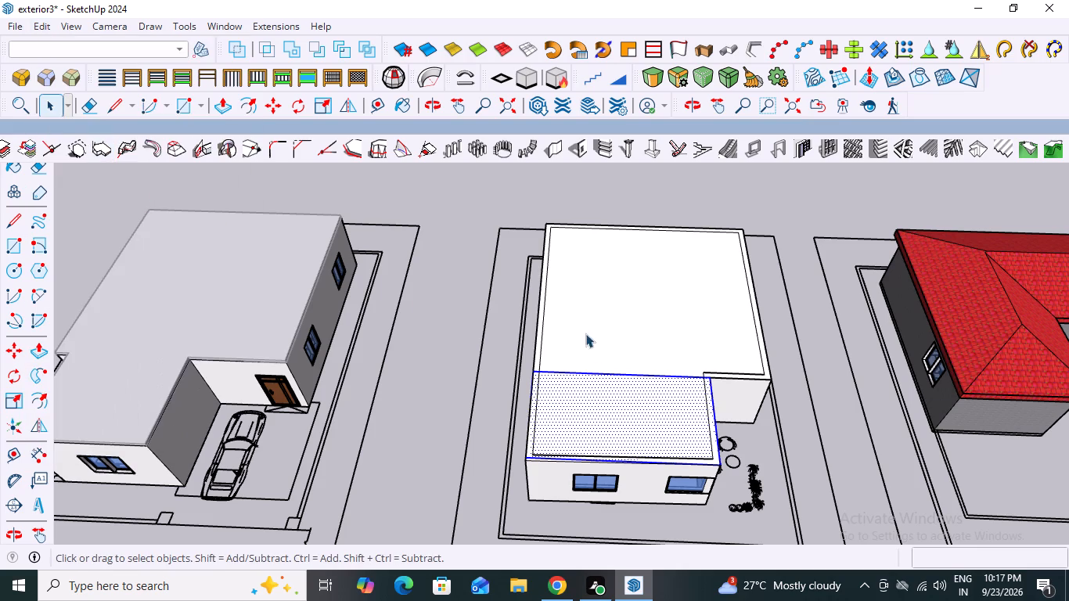
Delete the dividing edge between the two roof rectangles to form one L-shaped face.
{"action": "scroll", "coordinate": [618, 382], "scroll_direction": "up", "scroll_amount": 3}
{"action": "left_click", "coordinate": [647, 257]}
{"action": "triple_click", "coordinate": [608, 408]}
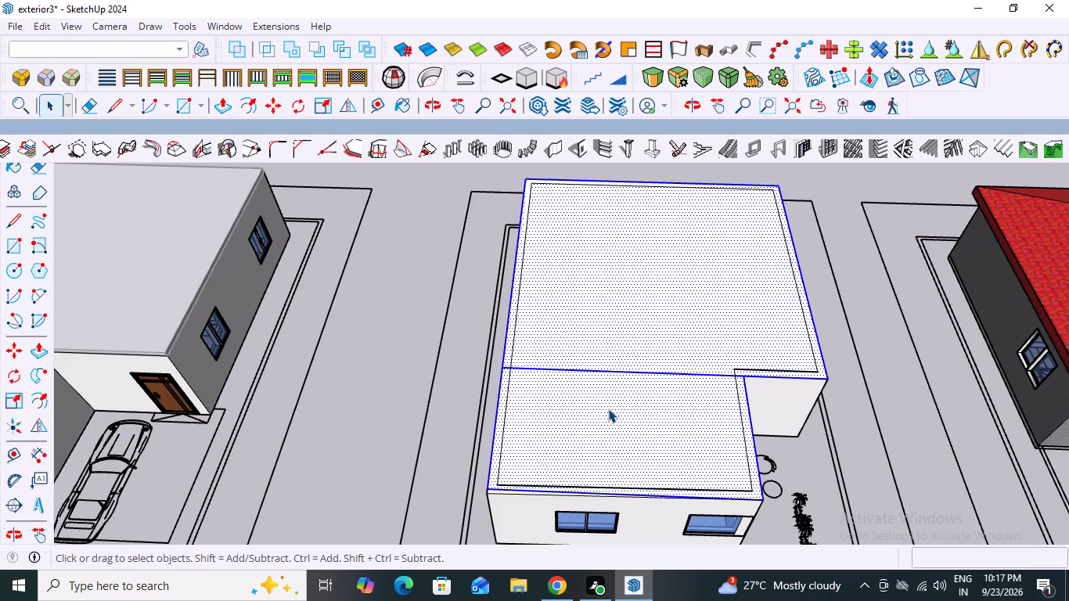
{"action": "scroll", "coordinate": [639, 380], "scroll_direction": "up", "scroll_amount": 3}
{"action": "left_click", "coordinate": [643, 365]}
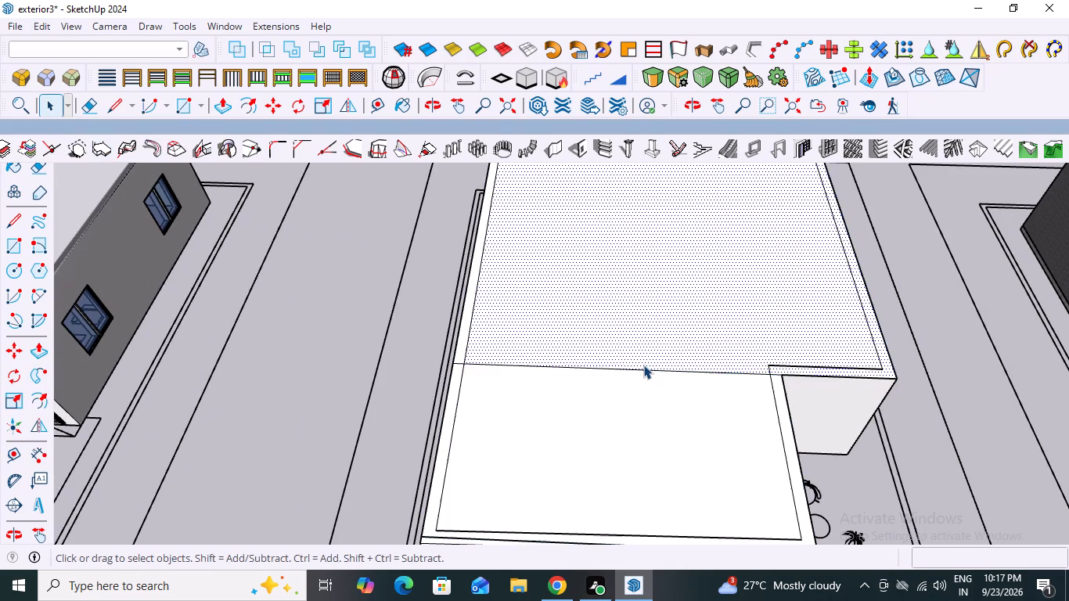
{"action": "left_click", "coordinate": [643, 367]}
{"action": "double_click", "coordinate": [643, 367]}
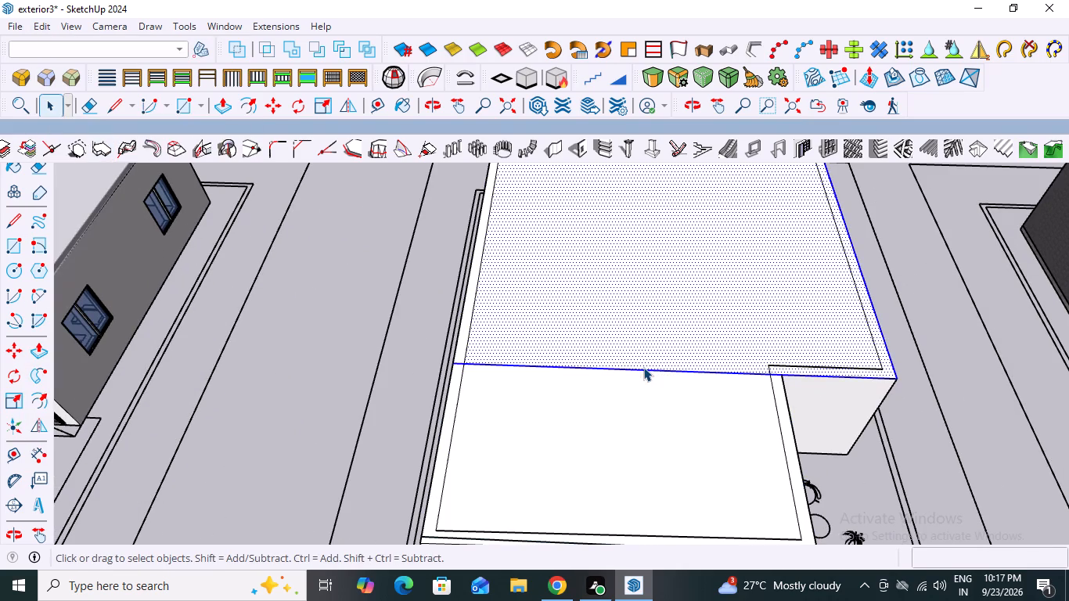
{"action": "double_click", "coordinate": [643, 367]}
{"action": "left_click", "coordinate": [643, 367]}
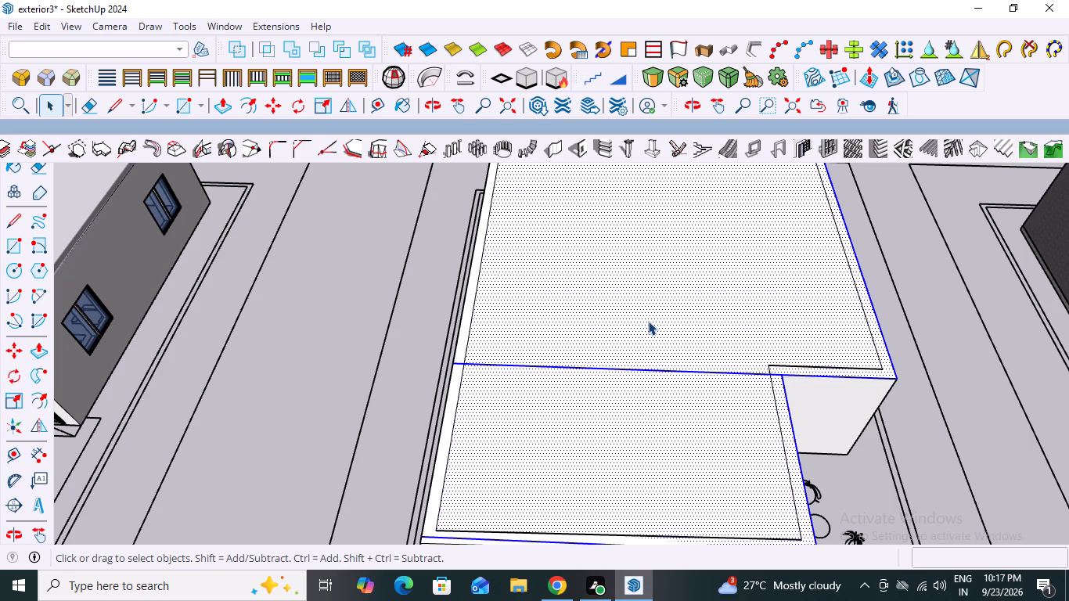
{"action": "triple_click", "coordinate": [648, 315]}
{"action": "left_click", "coordinate": [648, 315]}
{"action": "scroll", "coordinate": [612, 405], "scroll_direction": "up", "scroll_amount": 1}
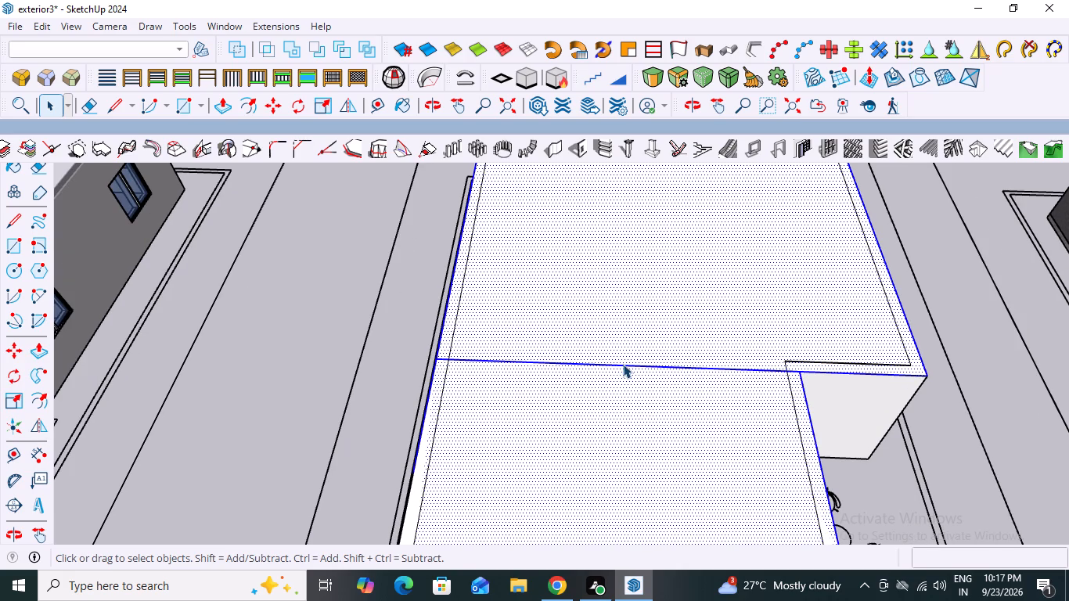
{"action": "left_click", "coordinate": [623, 364]}
{"action": "double_click", "coordinate": [623, 364]}
{"action": "left_click", "coordinate": [623, 364]}
{"action": "left_click", "coordinate": [623, 364]}
{"action": "left_click", "coordinate": [623, 364]}
{"action": "key", "text": "Delete"}
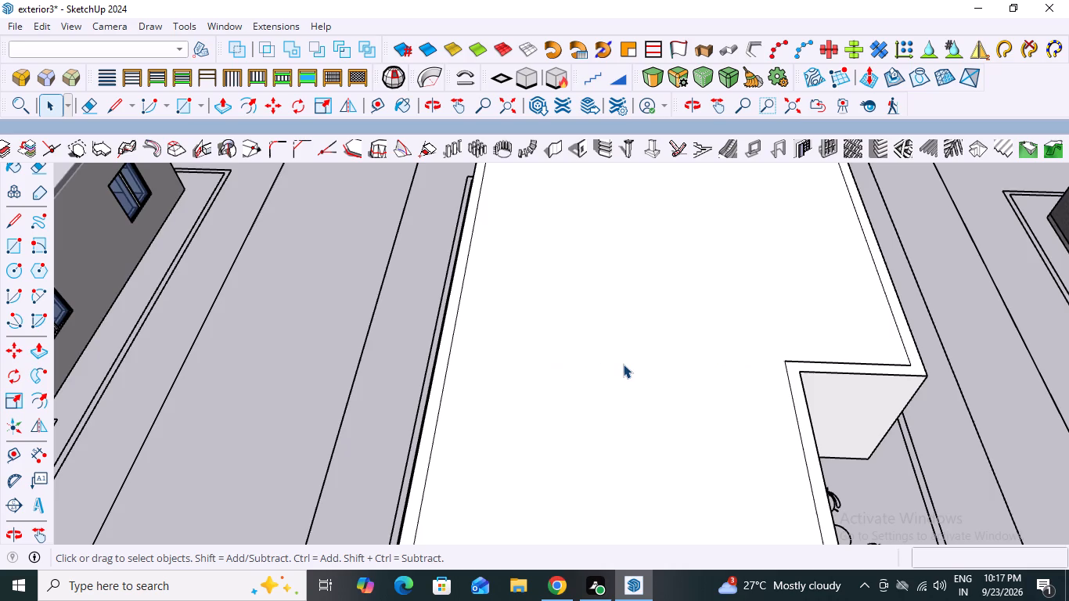
Select the whole L-shaped roof face with its edges and make it a group.
{"action": "scroll", "coordinate": [636, 338], "scroll_direction": "down", "scroll_amount": 10}
{"action": "left_click", "coordinate": [672, 299]}
{"action": "triple_click", "coordinate": [667, 299]}
{"action": "left_click", "coordinate": [667, 299]}
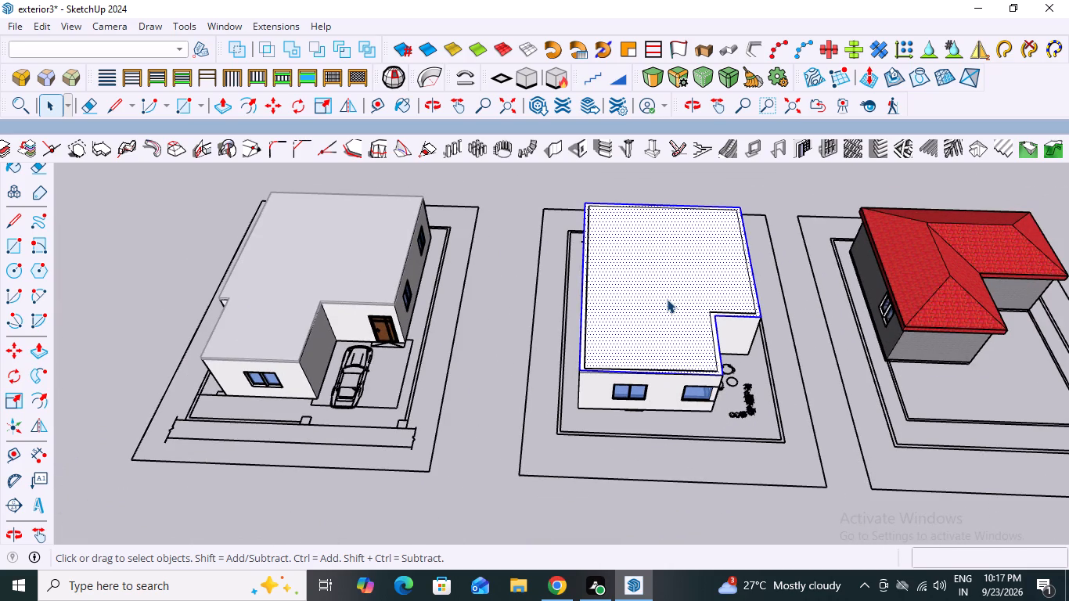
{"action": "right_click", "coordinate": [667, 299]}
{"action": "left_click", "coordinate": [737, 147]}
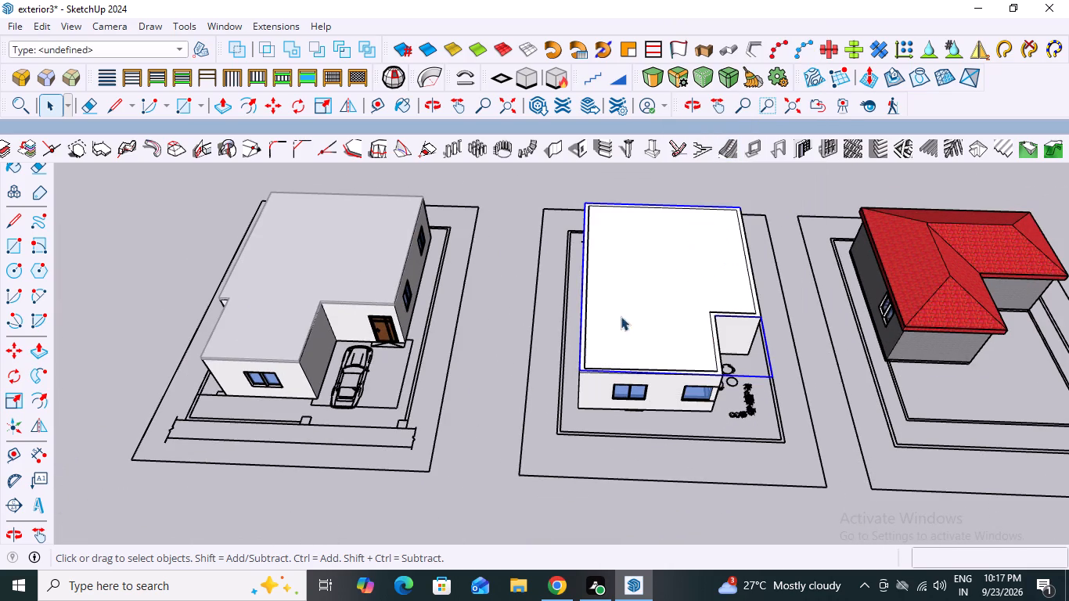
Push/Pull the L-shaped face inside its group up 6" to form the middle house's roof slab, and close the group.
{"action": "scroll", "coordinate": [607, 347], "scroll_direction": "up", "scroll_amount": 2}
{"action": "scroll", "coordinate": [521, 444], "scroll_direction": "up", "scroll_amount": 2}
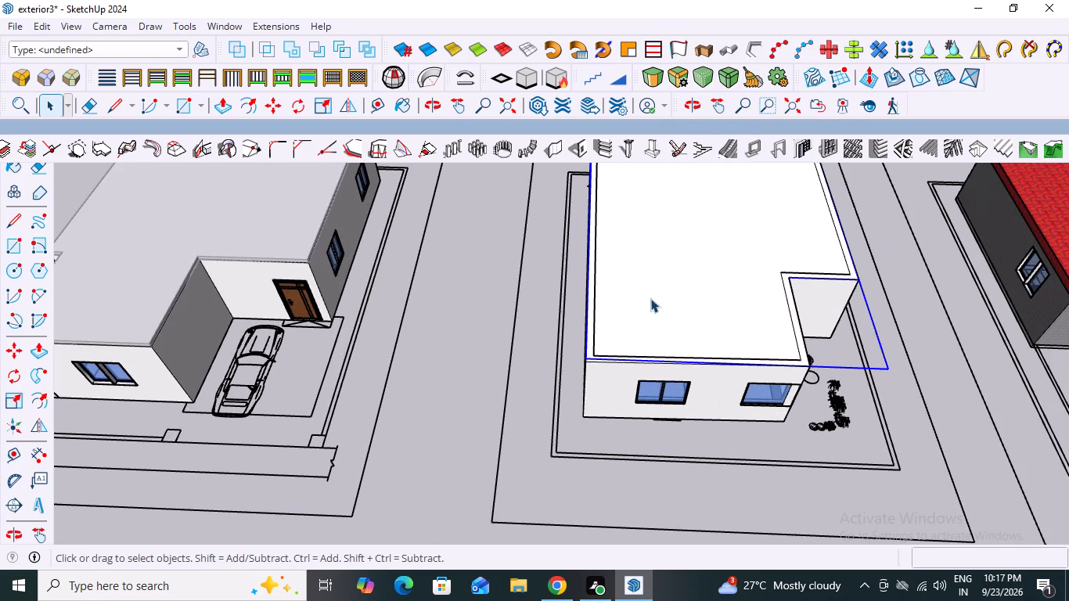
{"action": "left_click", "coordinate": [665, 286]}
{"action": "left_click", "coordinate": [665, 286]}
{"action": "double_click", "coordinate": [665, 286]}
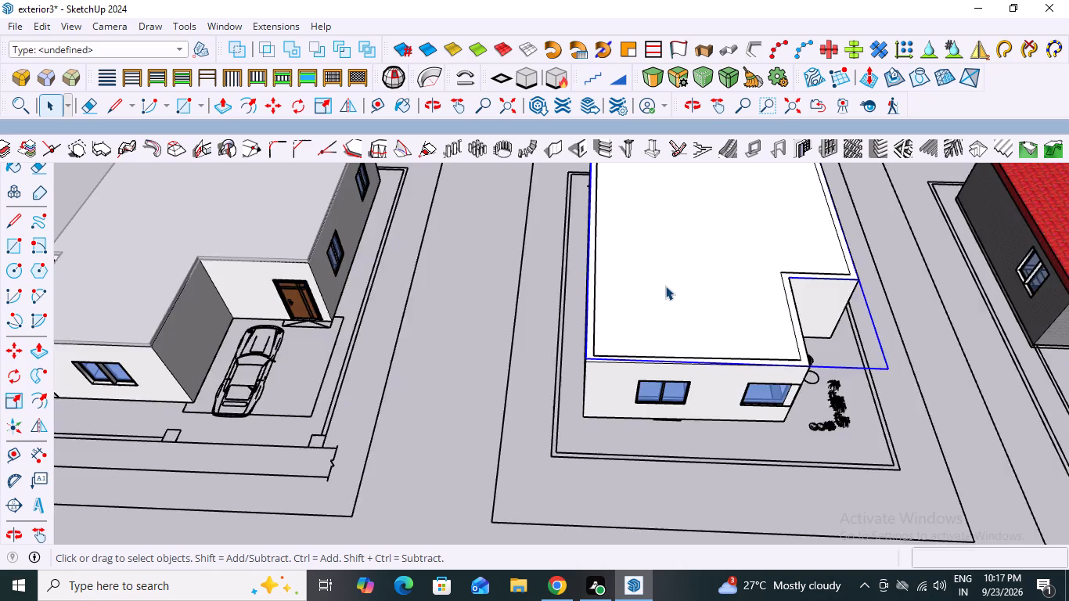
{"action": "left_click", "coordinate": [665, 286]}
{"action": "key", "text": "p"}
{"action": "left_click", "coordinate": [665, 286]}
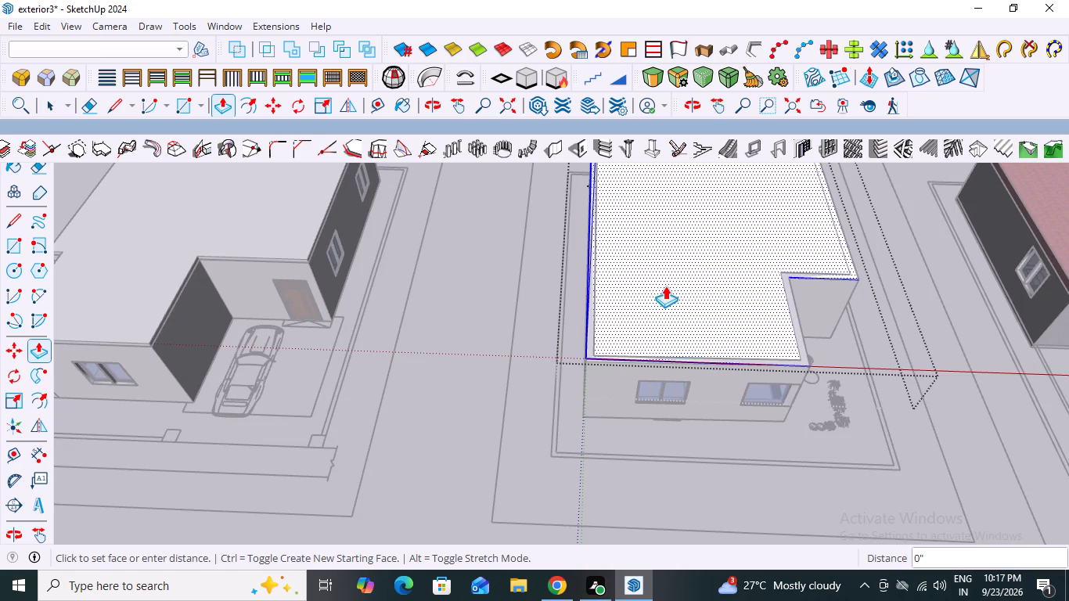
{"action": "key", "text": "6"}
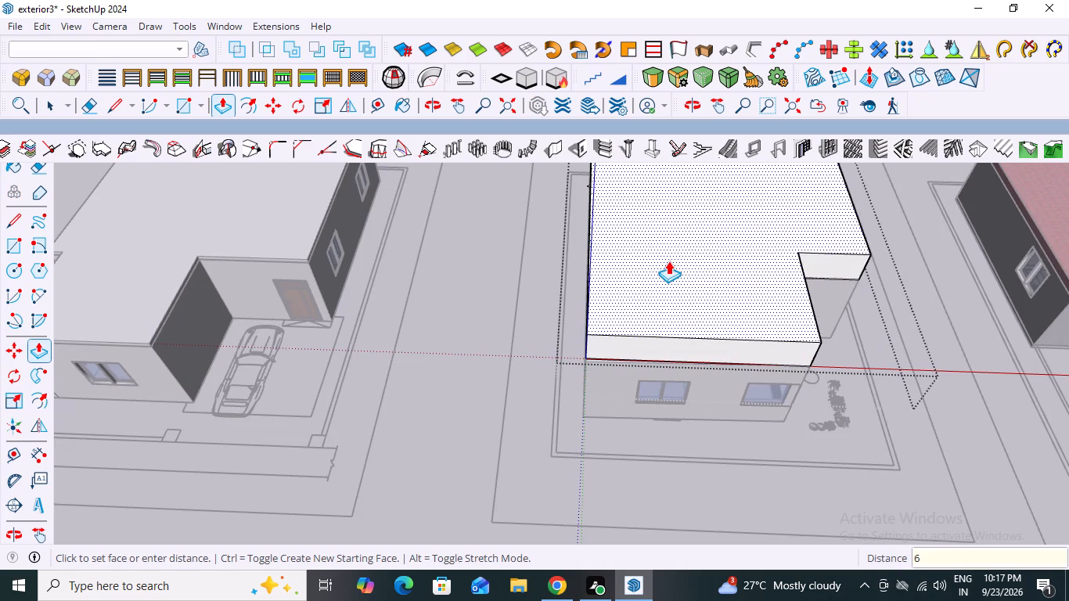
{"action": "key", "text": "shift+quotedbl"}
{"action": "key", "text": "Return"}
{"action": "middle_click_drag", "start_coordinate": [609, 445], "coordinate": [622, 437]}
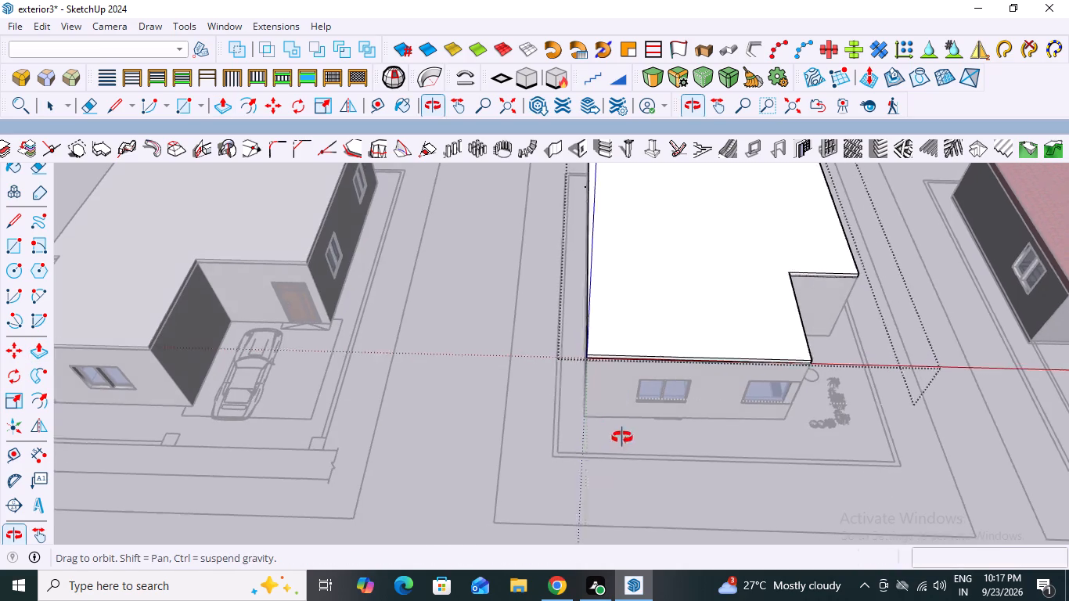
{"action": "middle_click_drag", "start_coordinate": [622, 437], "coordinate": [668, 363]}
{"action": "key", "text": "space"}
{"action": "left_click", "coordinate": [423, 306]}
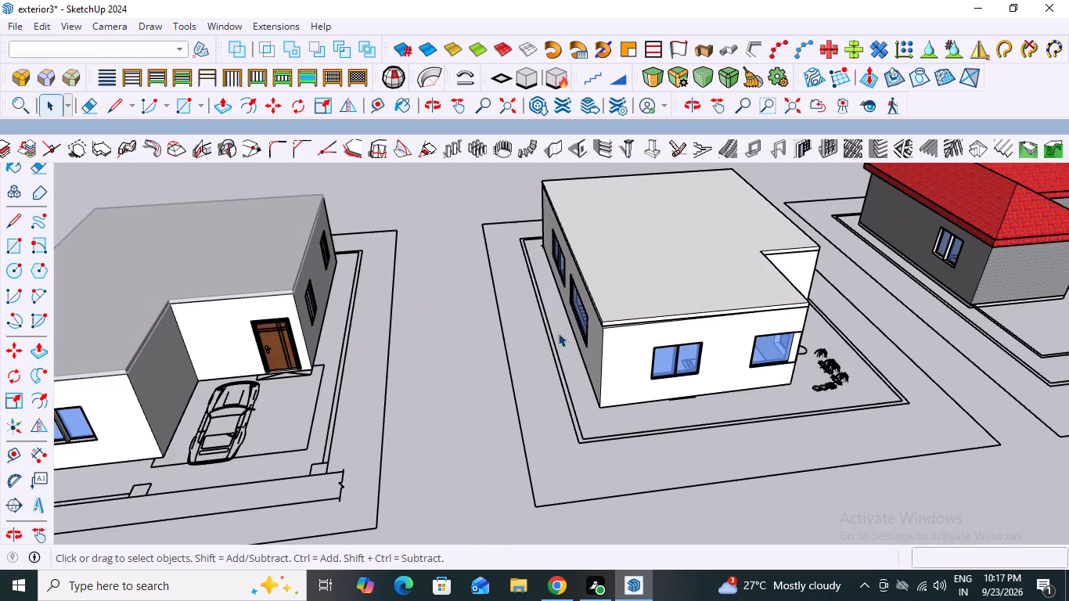
Select all the connected geometry inside the middle house's roof slab group, make it a group, and close the slab's editing context.
{"action": "double_click", "coordinate": [678, 257]}
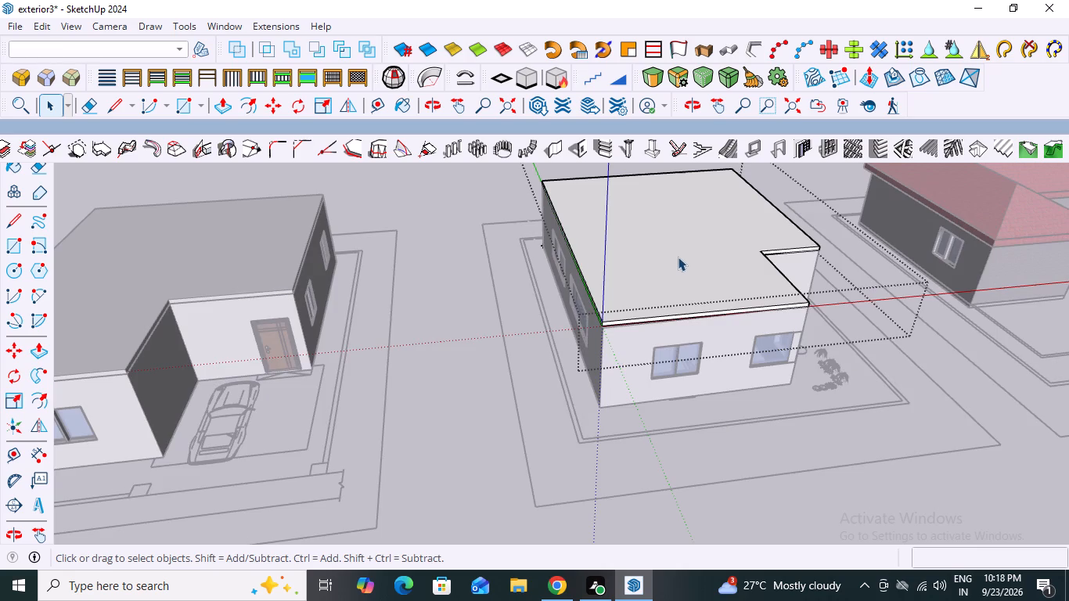
{"action": "double_click", "coordinate": [678, 257]}
{"action": "triple_click", "coordinate": [678, 257]}
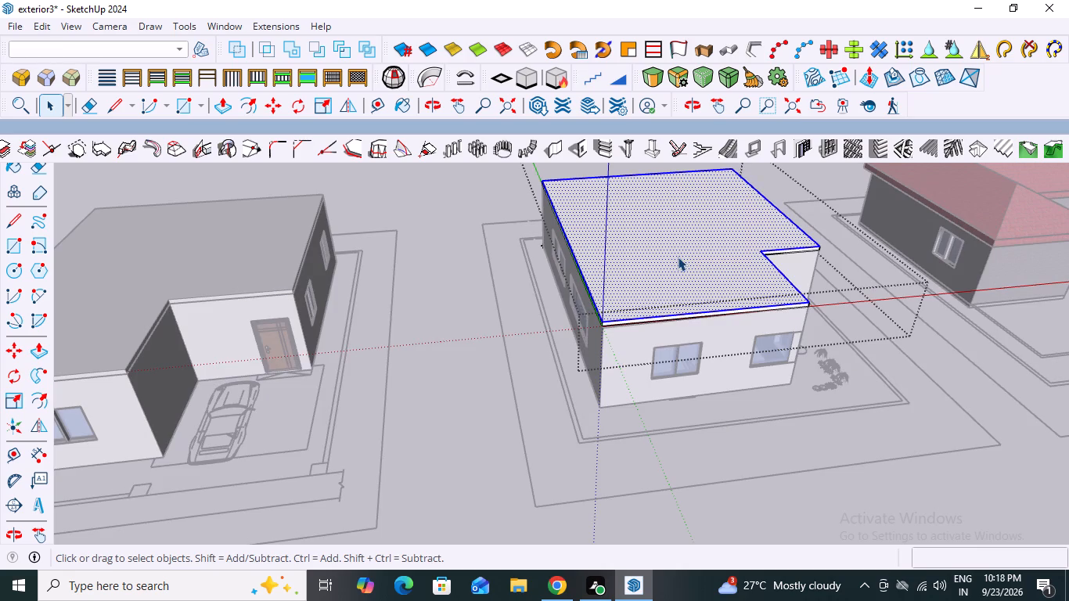
{"action": "left_click", "coordinate": [678, 257]}
{"action": "left_click", "coordinate": [678, 257]}
{"action": "right_click", "coordinate": [678, 257]}
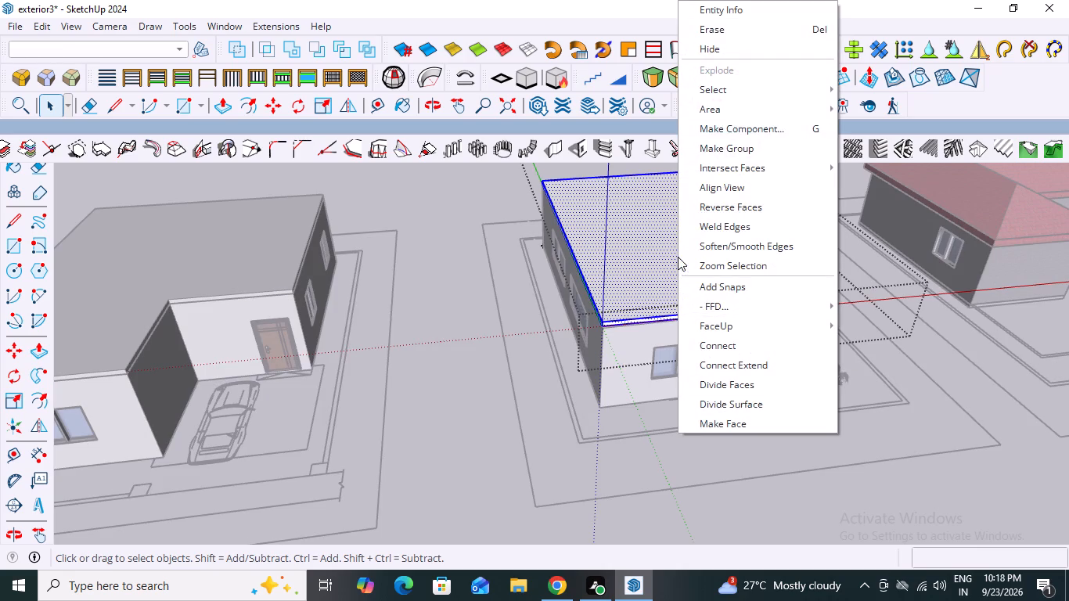
{"action": "left_click", "coordinate": [736, 142]}
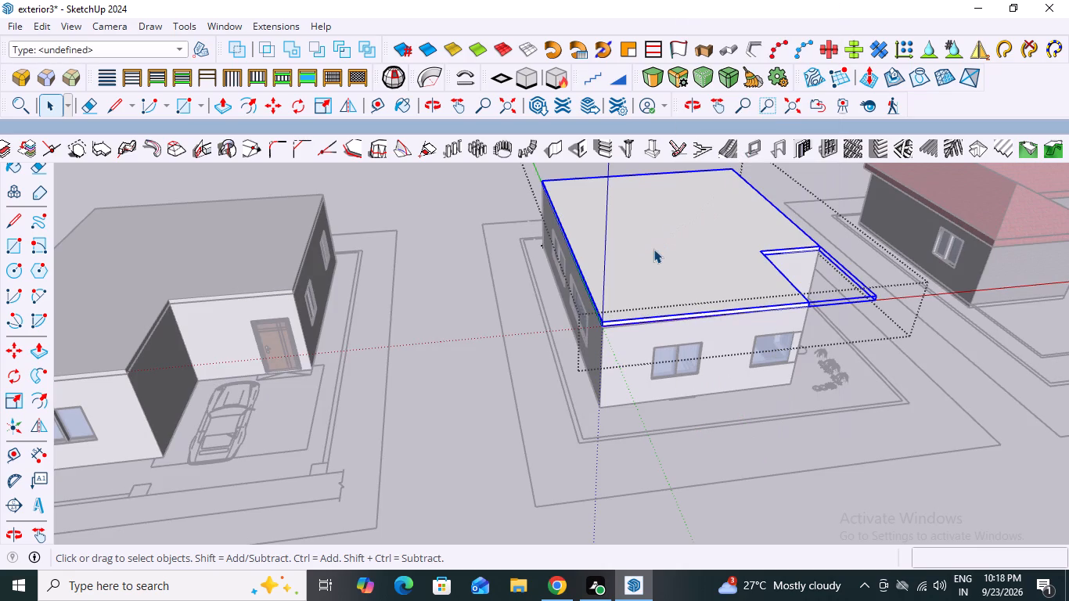
{"action": "key", "text": "space"}
{"action": "left_click", "coordinate": [498, 222]}
Examine the three houses and check how the walls and roof slab of the house with the car are grouped.
{"action": "scroll", "coordinate": [407, 338], "scroll_direction": "down", "scroll_amount": 3}
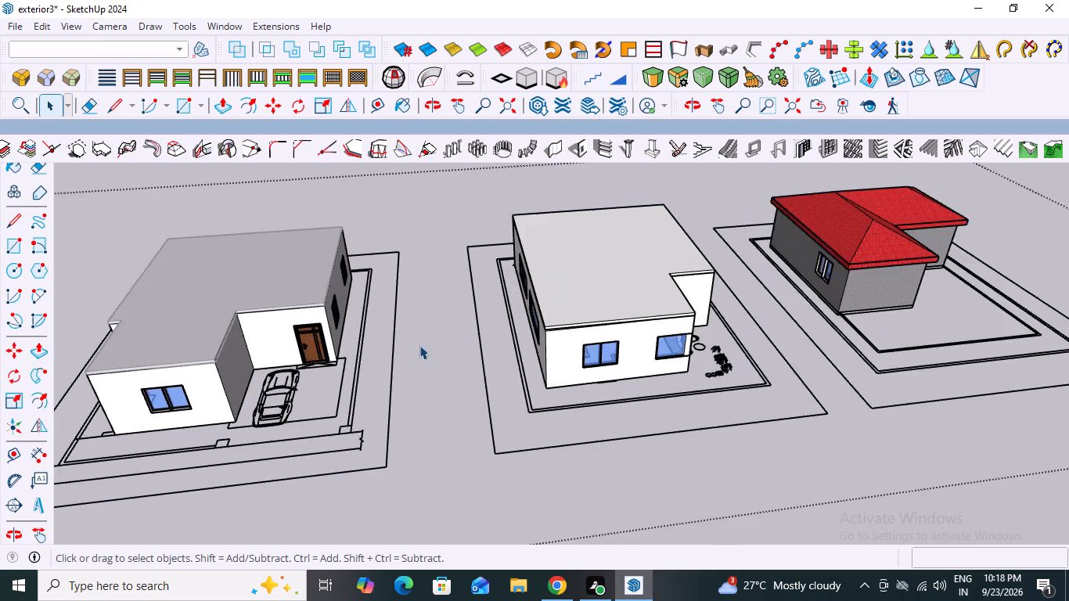
{"action": "scroll", "coordinate": [419, 345], "scroll_direction": "down", "scroll_amount": 2}
{"action": "middle_click_drag", "start_coordinate": [525, 376], "coordinate": [501, 398]}
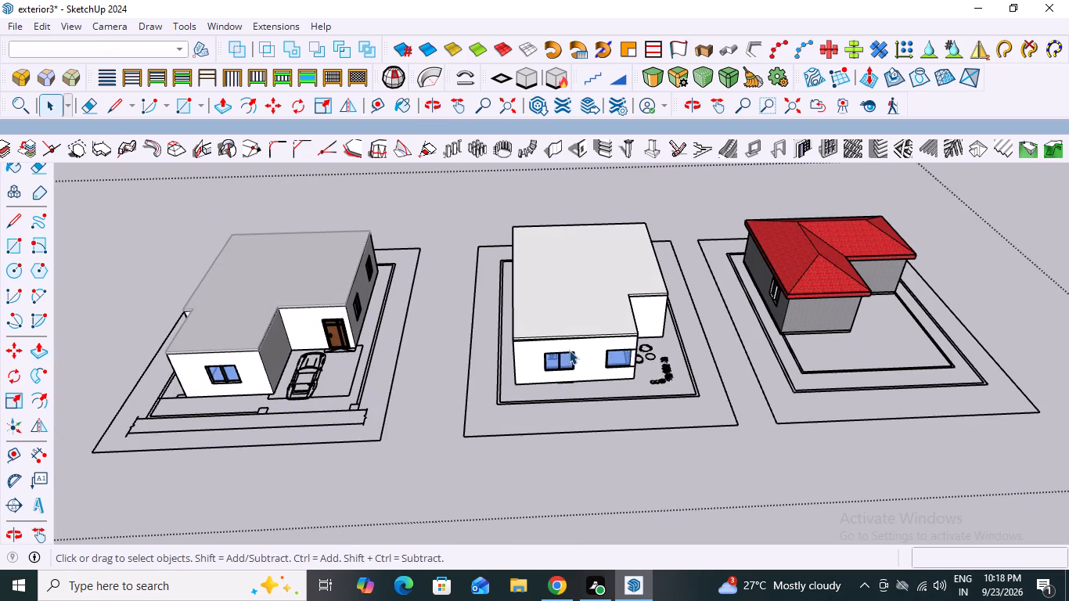
{"action": "scroll", "coordinate": [286, 405], "scroll_direction": "up", "scroll_amount": 2}
{"action": "middle_click_drag", "start_coordinate": [322, 387], "coordinate": [355, 372]}
{"action": "scroll", "coordinate": [399, 357], "scroll_direction": "down", "scroll_amount": 3}
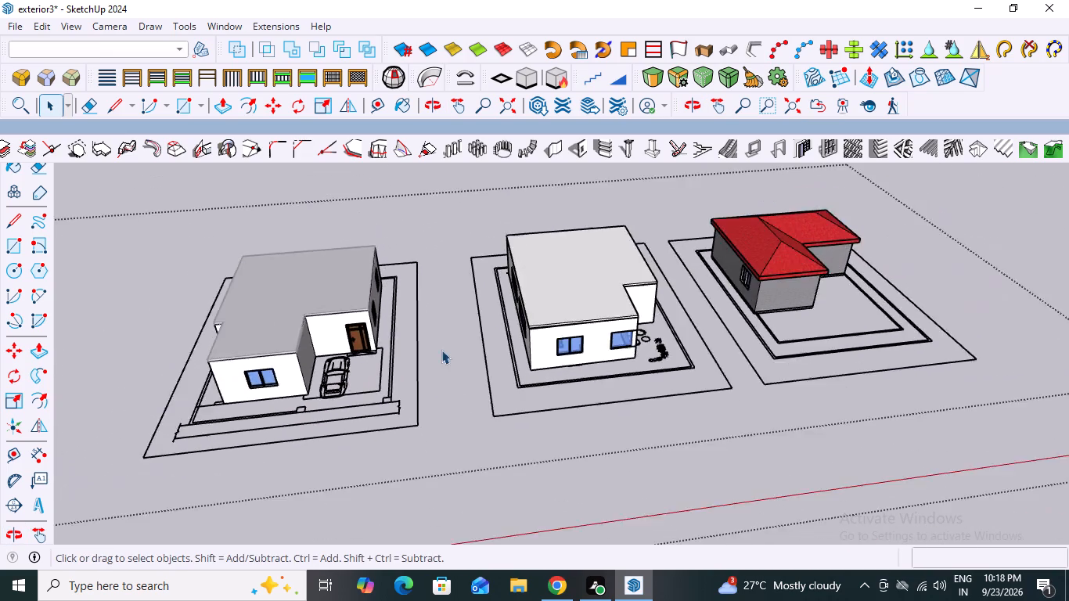
{"action": "scroll", "coordinate": [441, 350], "scroll_direction": "down", "scroll_amount": 4}
{"action": "left_click", "coordinate": [343, 322]}
{"action": "double_click", "coordinate": [324, 350]}
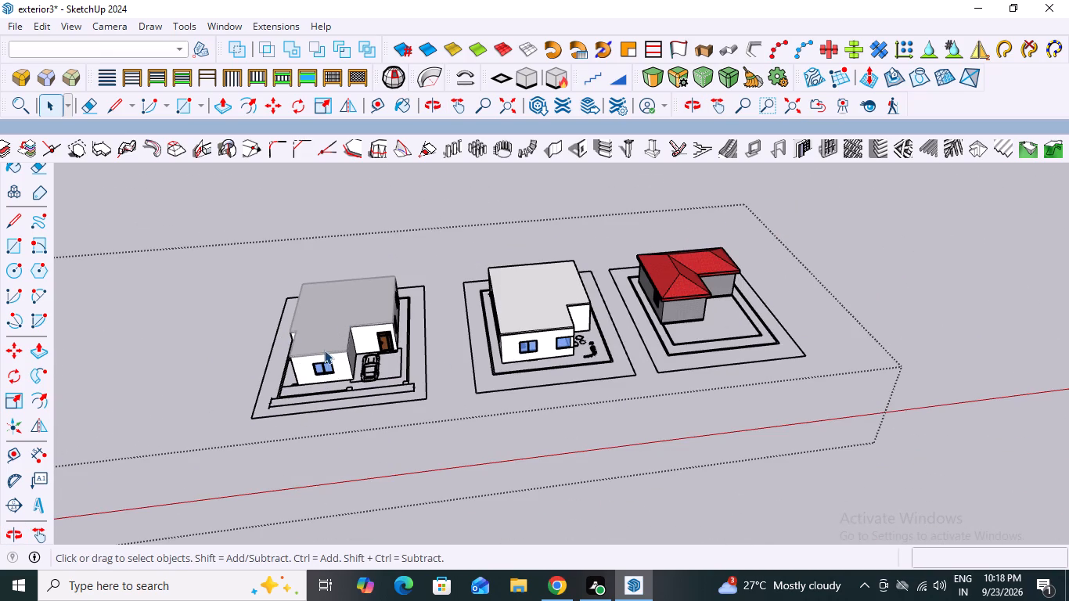
{"action": "scroll", "coordinate": [324, 350], "scroll_direction": "up", "scroll_amount": 1}
{"action": "left_click", "coordinate": [458, 447]}
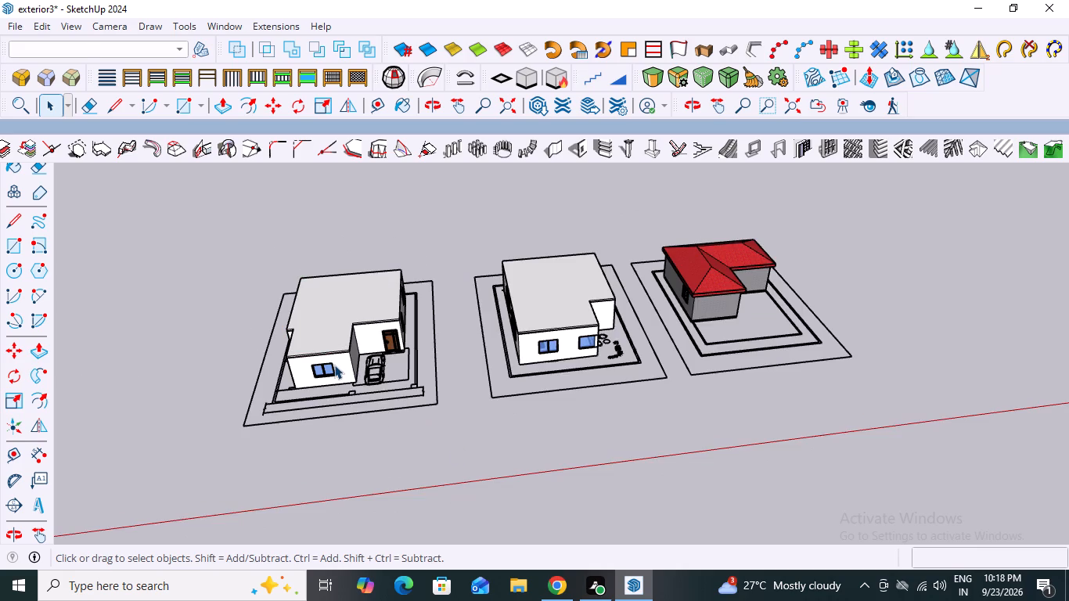
{"action": "double_click", "coordinate": [334, 365]}
{"action": "left_click", "coordinate": [334, 365]}
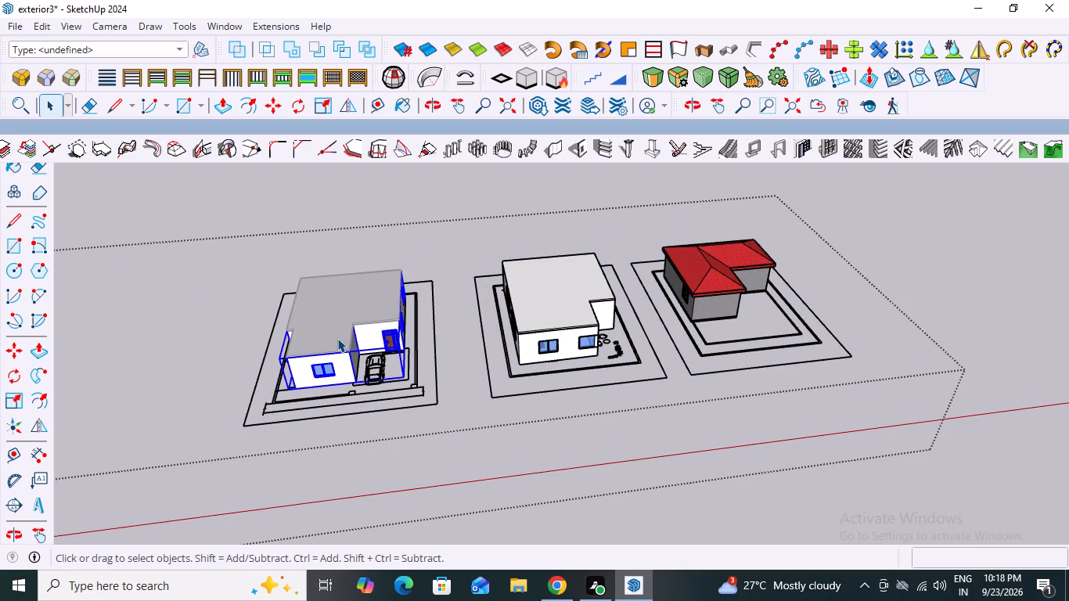
{"action": "left_click", "coordinate": [337, 325], "text": "shift"}
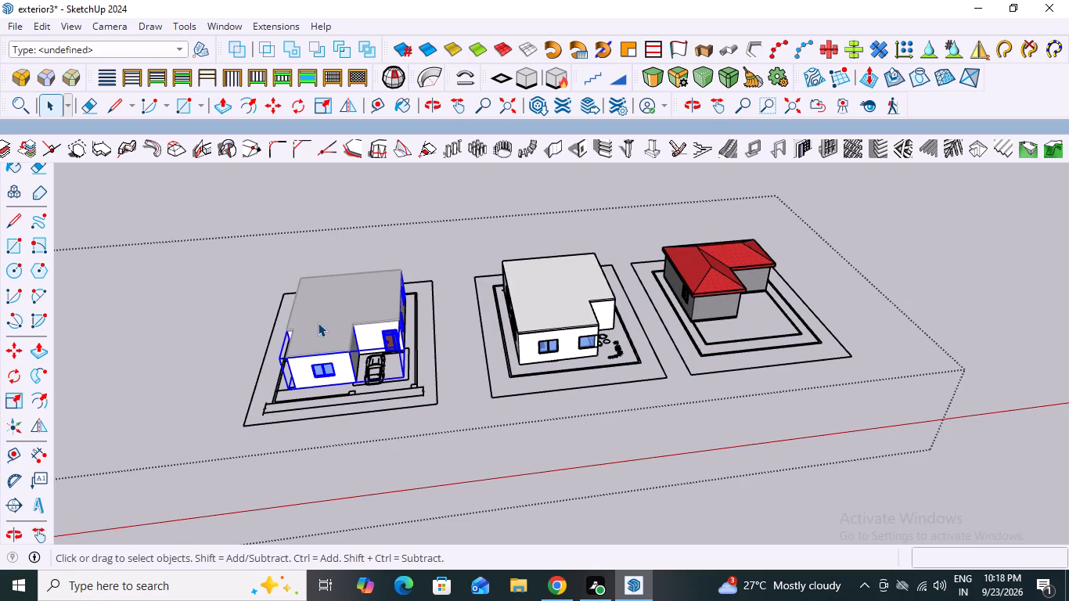
{"action": "left_click", "coordinate": [318, 322], "text": "shift"}
{"action": "scroll", "coordinate": [328, 416], "scroll_direction": "up", "scroll_amount": 1}
{"action": "middle_click_drag", "start_coordinate": [326, 414], "coordinate": [386, 345]}
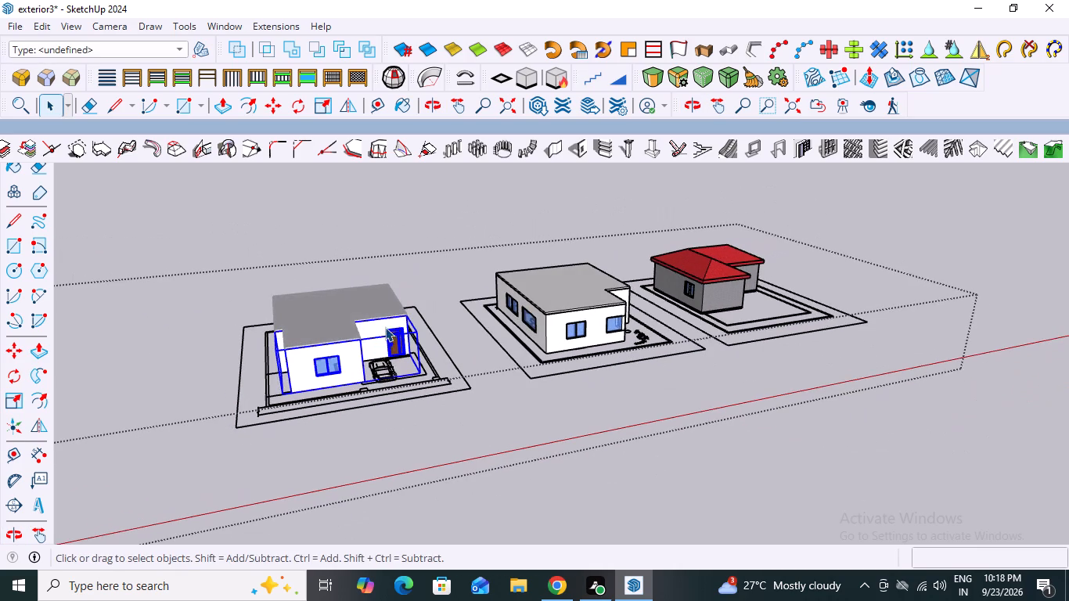
{"action": "double_click", "coordinate": [327, 312], "text": "shift"}
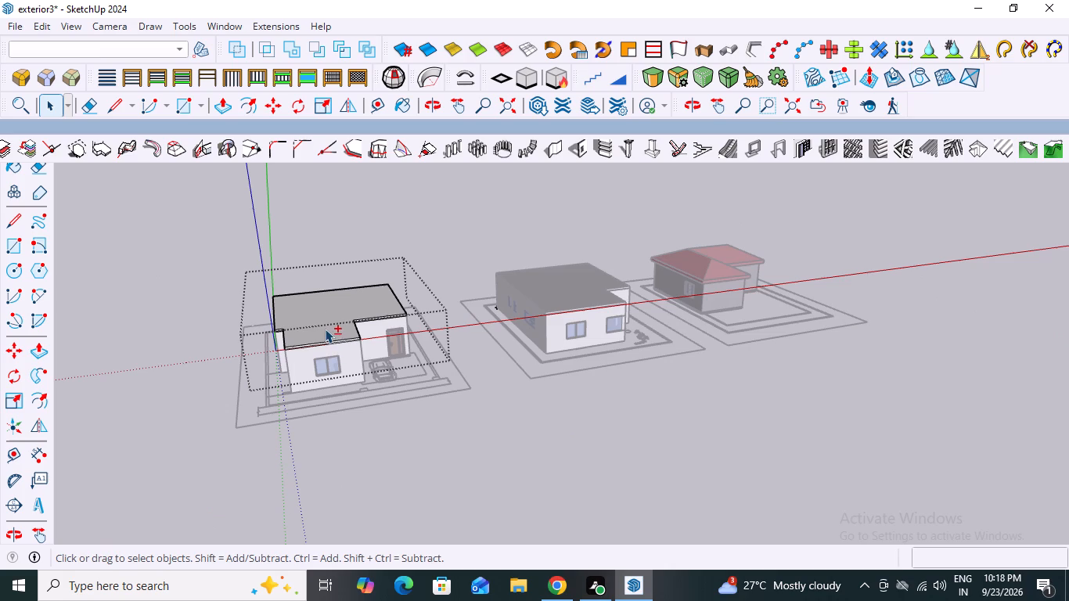
{"action": "left_click", "coordinate": [325, 329], "text": "shift"}
{"action": "double_click", "coordinate": [334, 368], "text": "shift"}
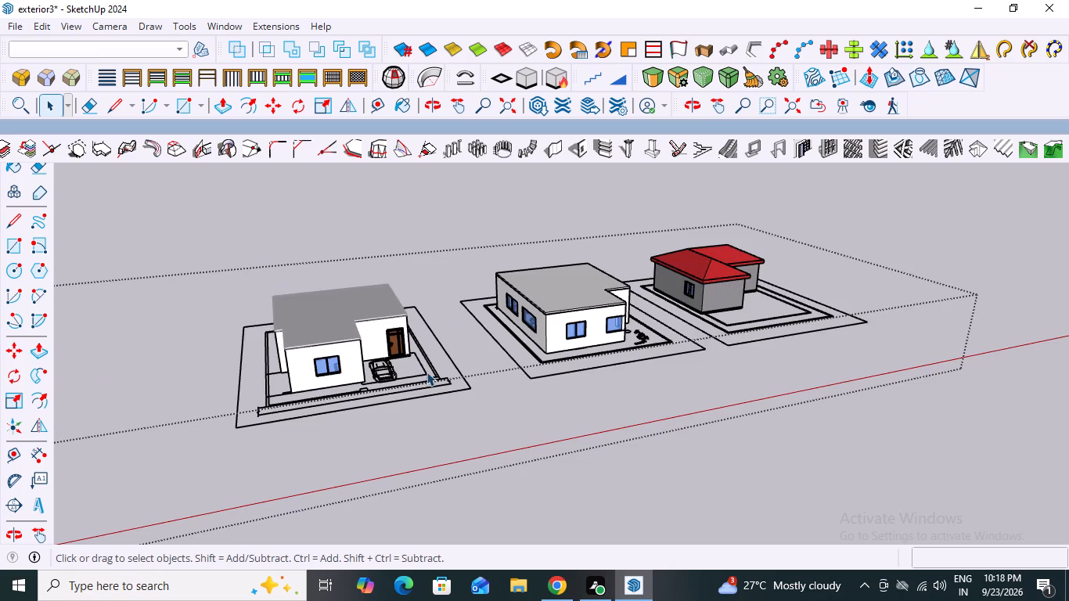
{"action": "left_click_drag", "start_coordinate": [434, 274], "coordinate": [268, 400]}
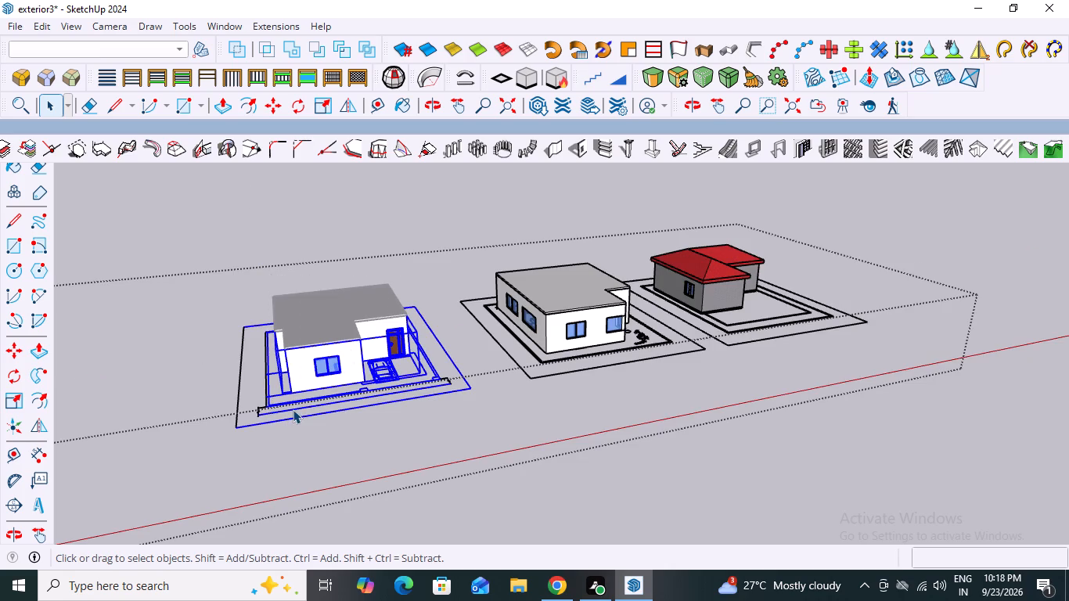
{"action": "left_click", "coordinate": [452, 286]}
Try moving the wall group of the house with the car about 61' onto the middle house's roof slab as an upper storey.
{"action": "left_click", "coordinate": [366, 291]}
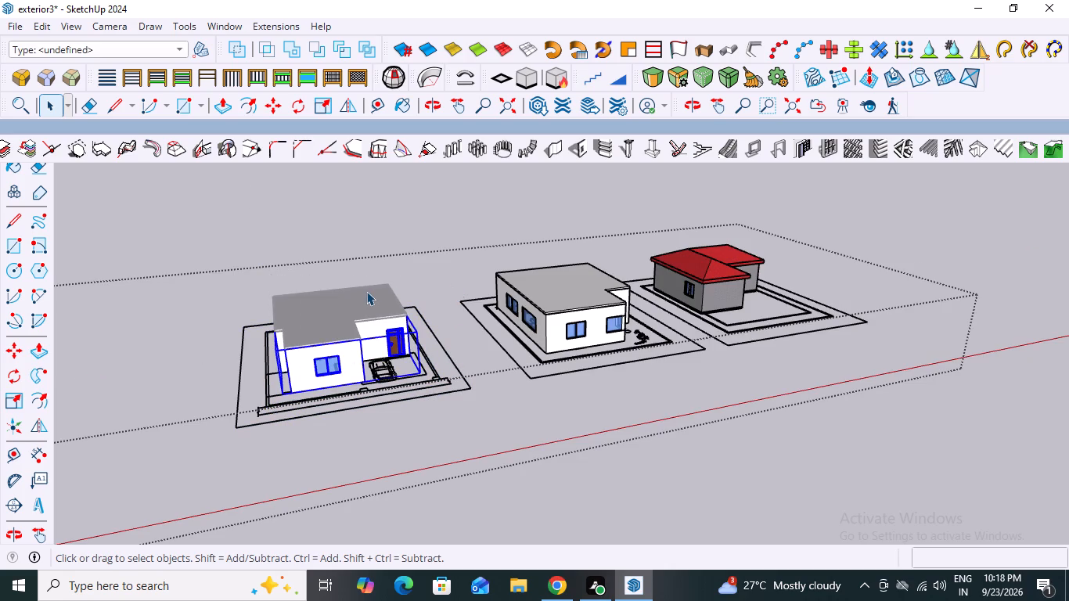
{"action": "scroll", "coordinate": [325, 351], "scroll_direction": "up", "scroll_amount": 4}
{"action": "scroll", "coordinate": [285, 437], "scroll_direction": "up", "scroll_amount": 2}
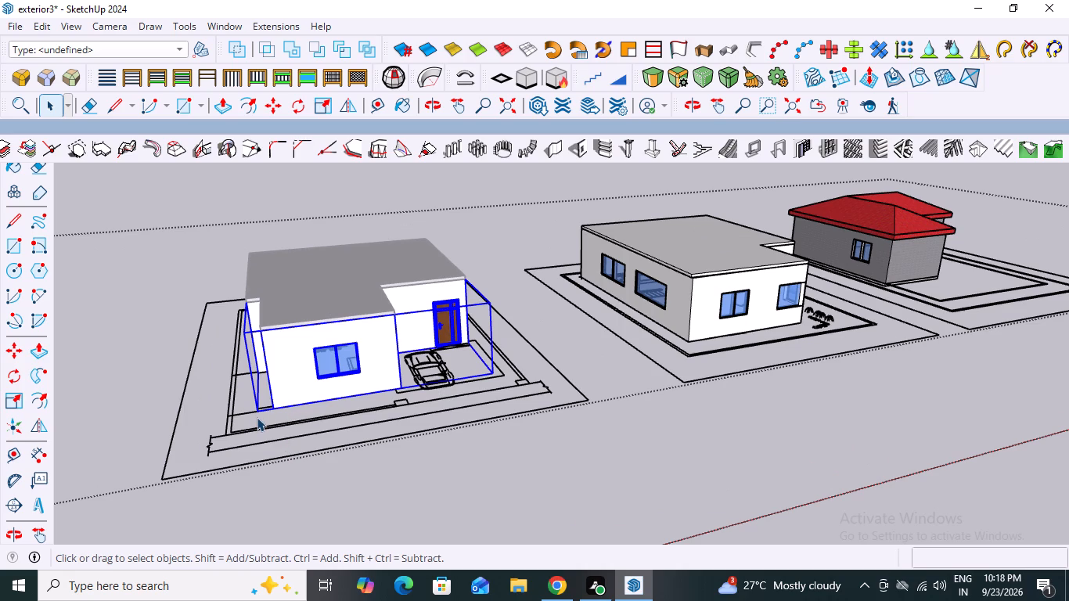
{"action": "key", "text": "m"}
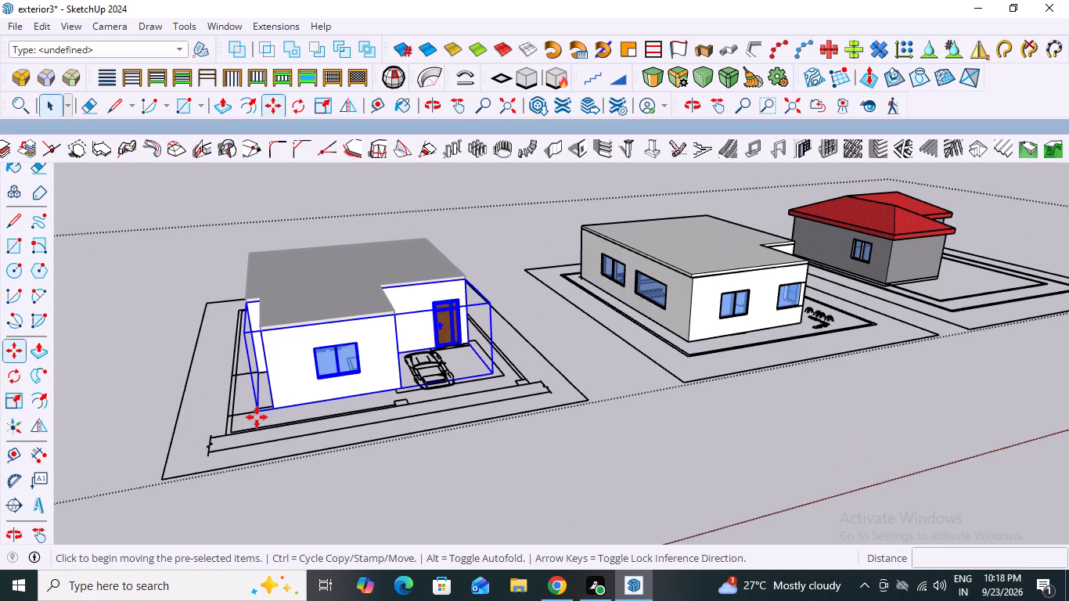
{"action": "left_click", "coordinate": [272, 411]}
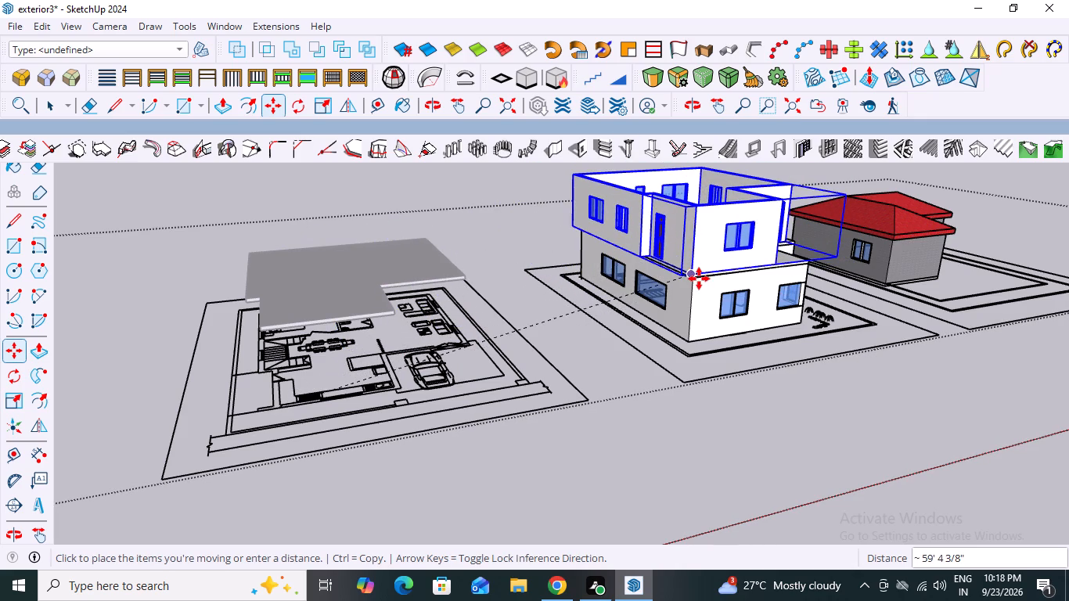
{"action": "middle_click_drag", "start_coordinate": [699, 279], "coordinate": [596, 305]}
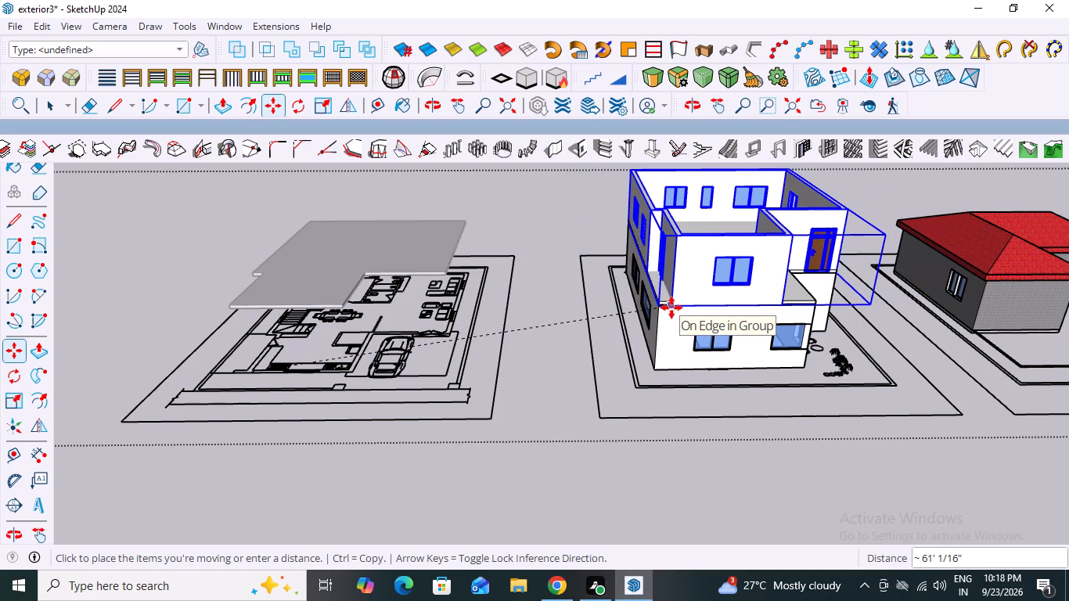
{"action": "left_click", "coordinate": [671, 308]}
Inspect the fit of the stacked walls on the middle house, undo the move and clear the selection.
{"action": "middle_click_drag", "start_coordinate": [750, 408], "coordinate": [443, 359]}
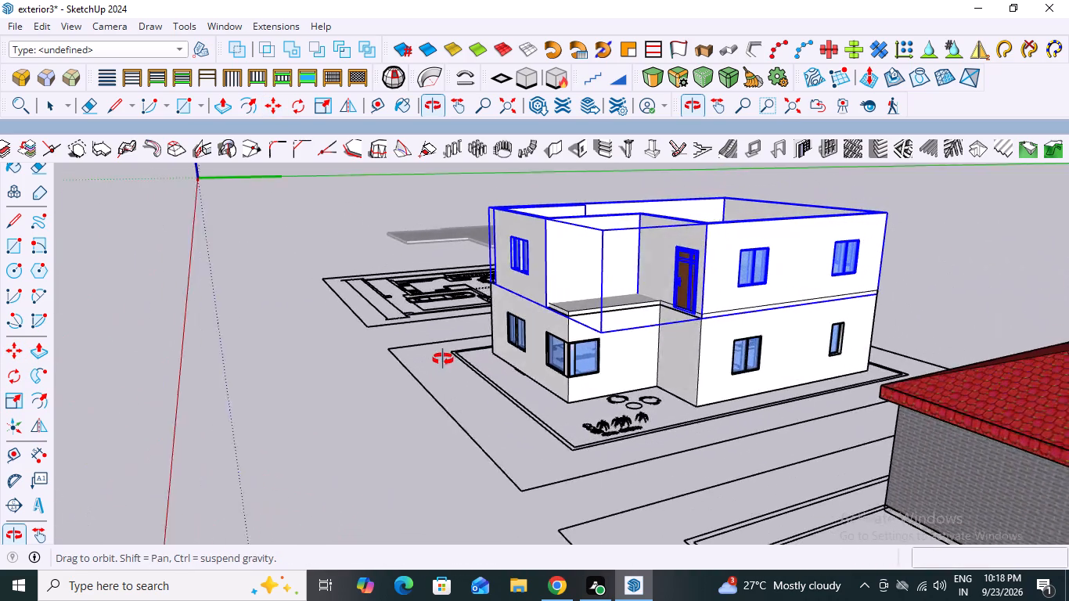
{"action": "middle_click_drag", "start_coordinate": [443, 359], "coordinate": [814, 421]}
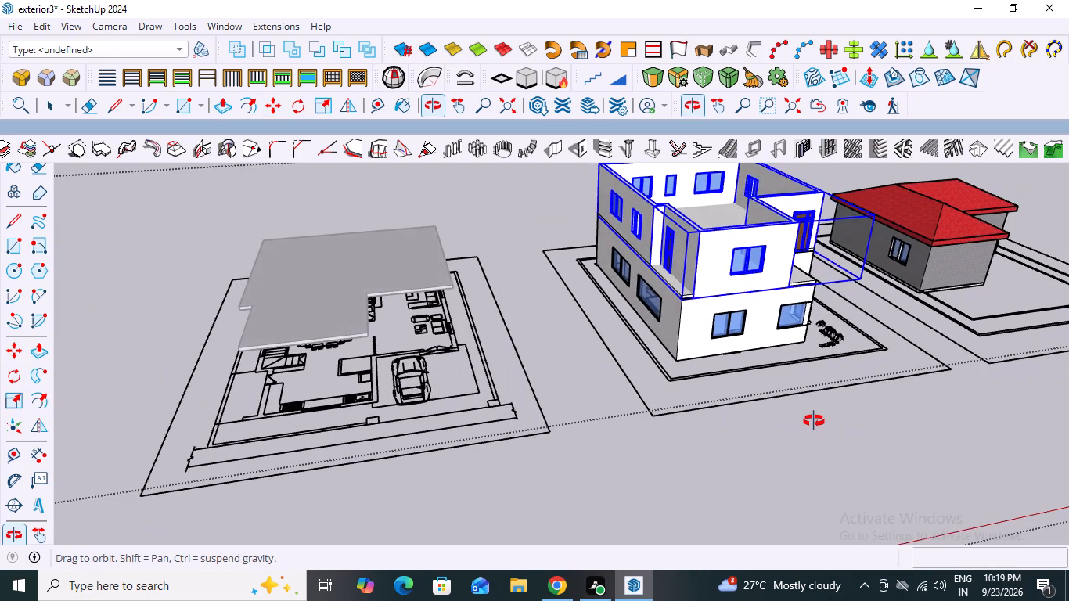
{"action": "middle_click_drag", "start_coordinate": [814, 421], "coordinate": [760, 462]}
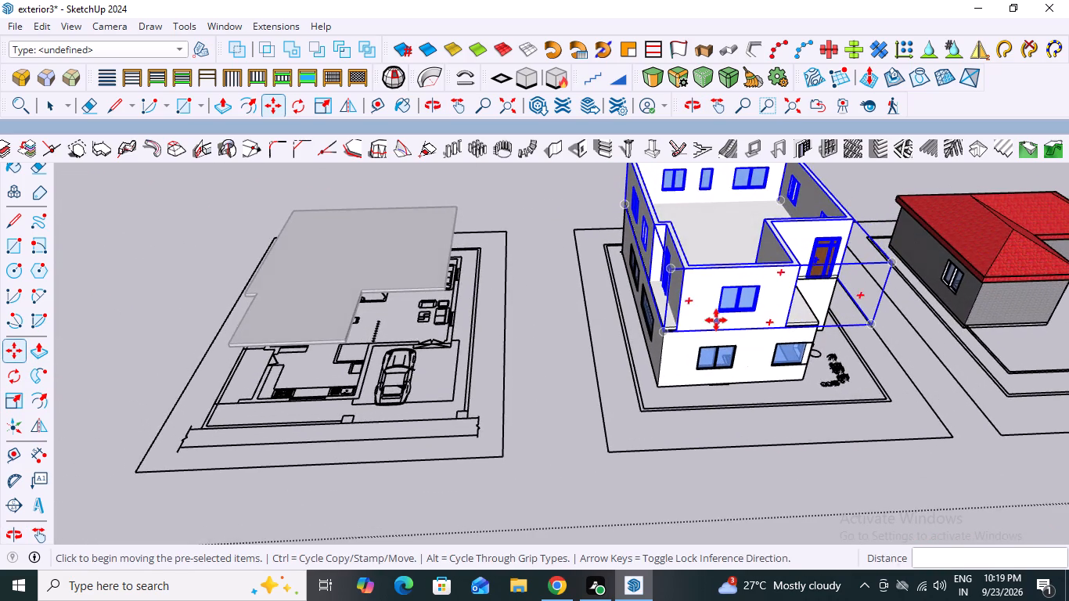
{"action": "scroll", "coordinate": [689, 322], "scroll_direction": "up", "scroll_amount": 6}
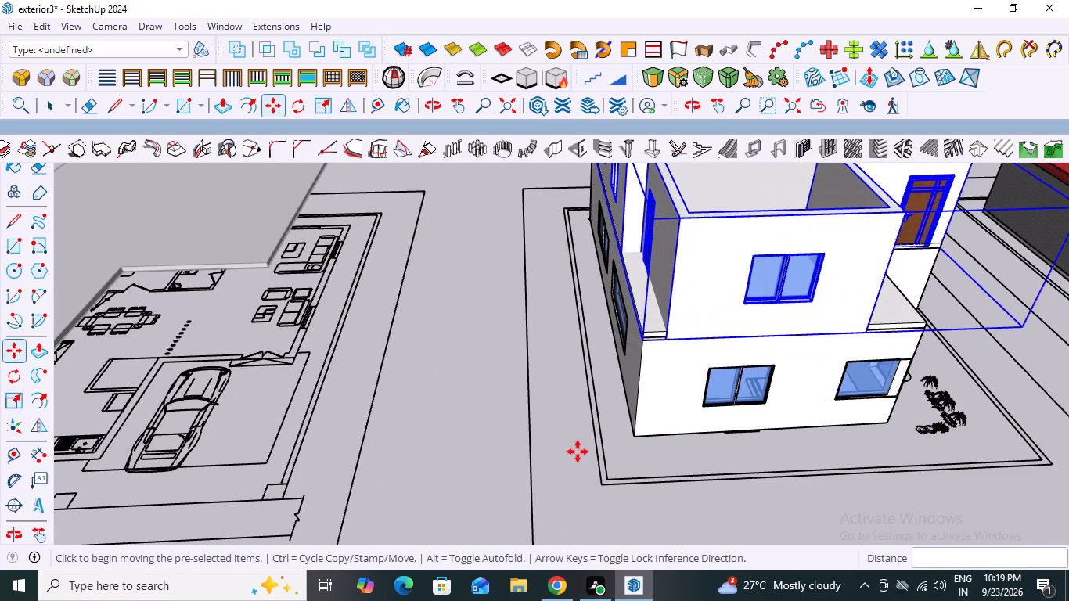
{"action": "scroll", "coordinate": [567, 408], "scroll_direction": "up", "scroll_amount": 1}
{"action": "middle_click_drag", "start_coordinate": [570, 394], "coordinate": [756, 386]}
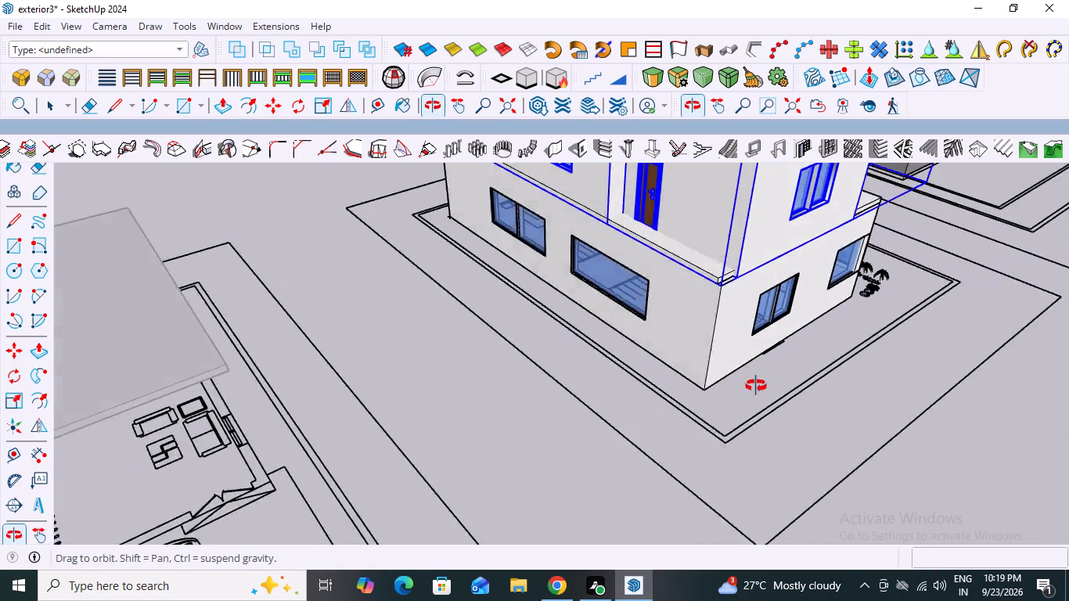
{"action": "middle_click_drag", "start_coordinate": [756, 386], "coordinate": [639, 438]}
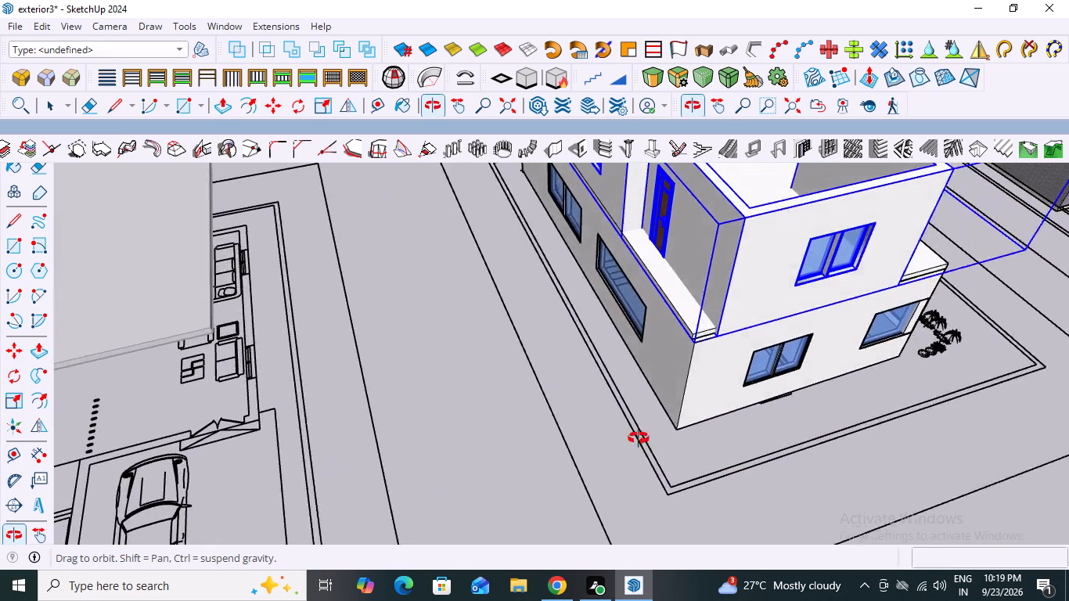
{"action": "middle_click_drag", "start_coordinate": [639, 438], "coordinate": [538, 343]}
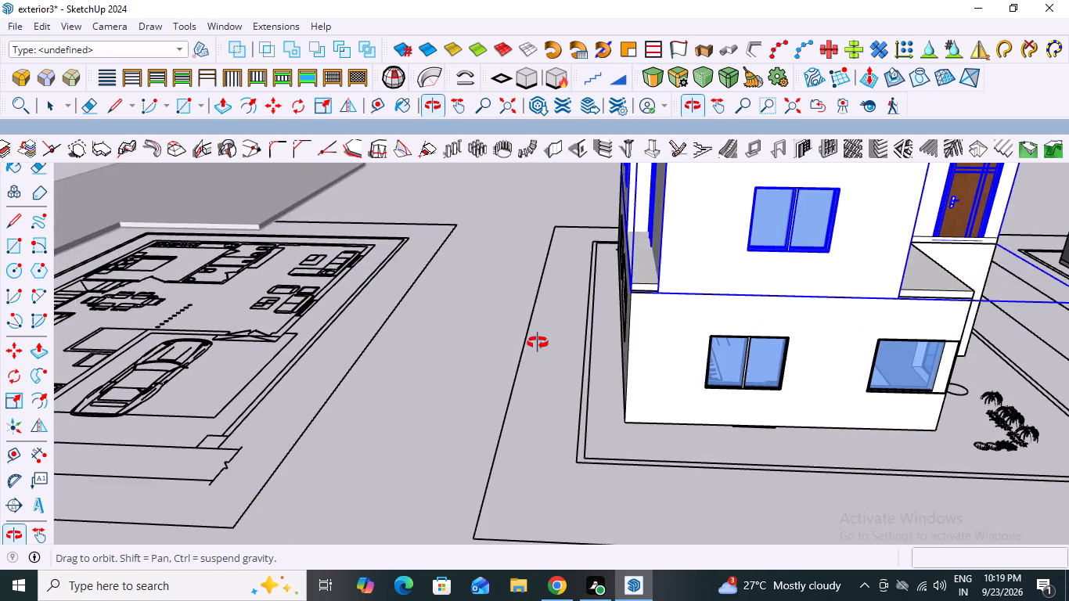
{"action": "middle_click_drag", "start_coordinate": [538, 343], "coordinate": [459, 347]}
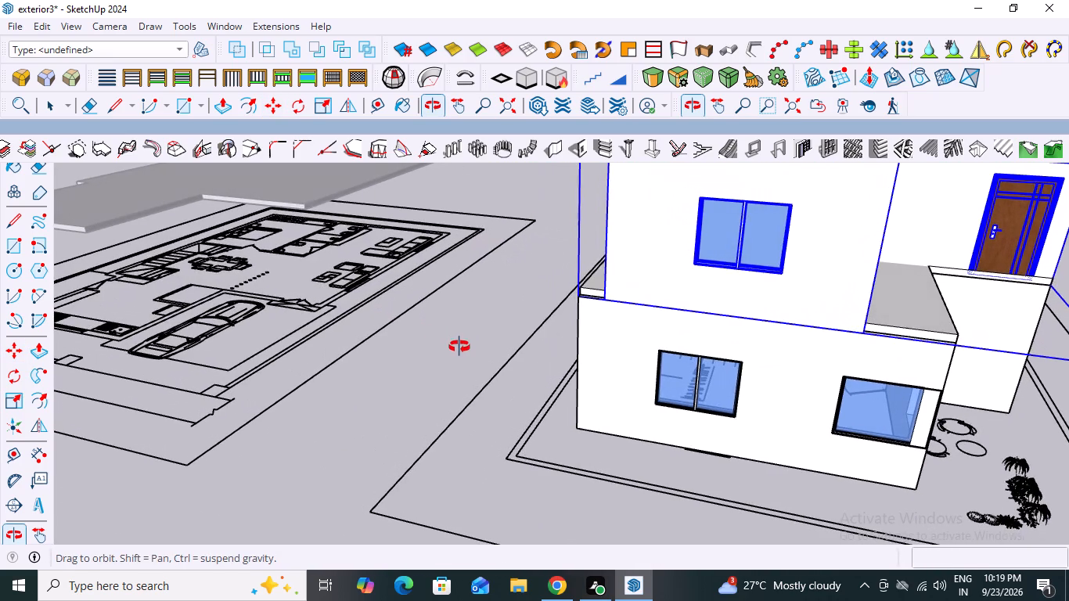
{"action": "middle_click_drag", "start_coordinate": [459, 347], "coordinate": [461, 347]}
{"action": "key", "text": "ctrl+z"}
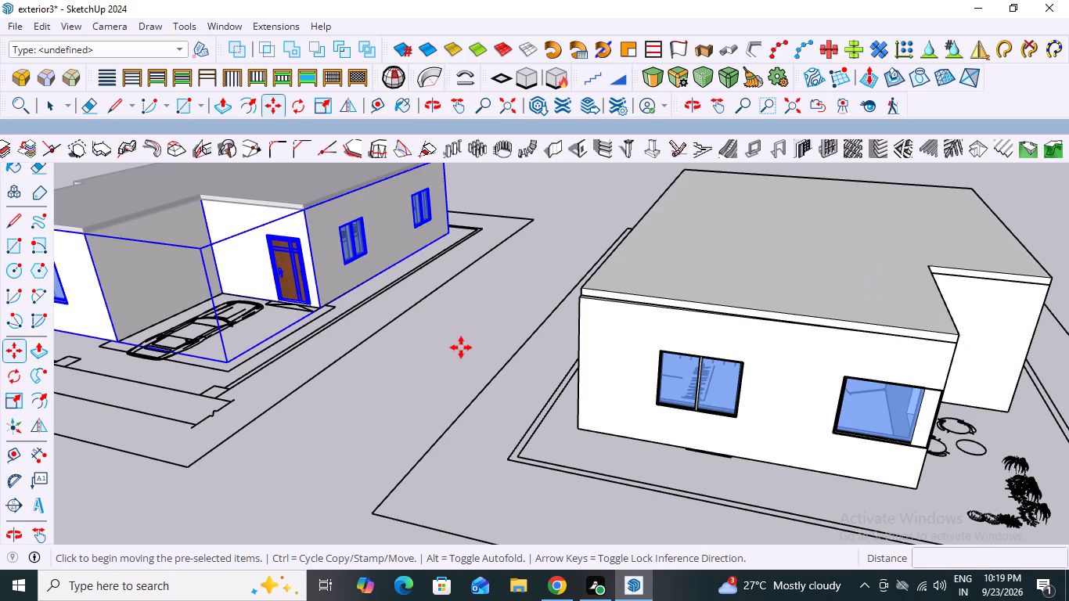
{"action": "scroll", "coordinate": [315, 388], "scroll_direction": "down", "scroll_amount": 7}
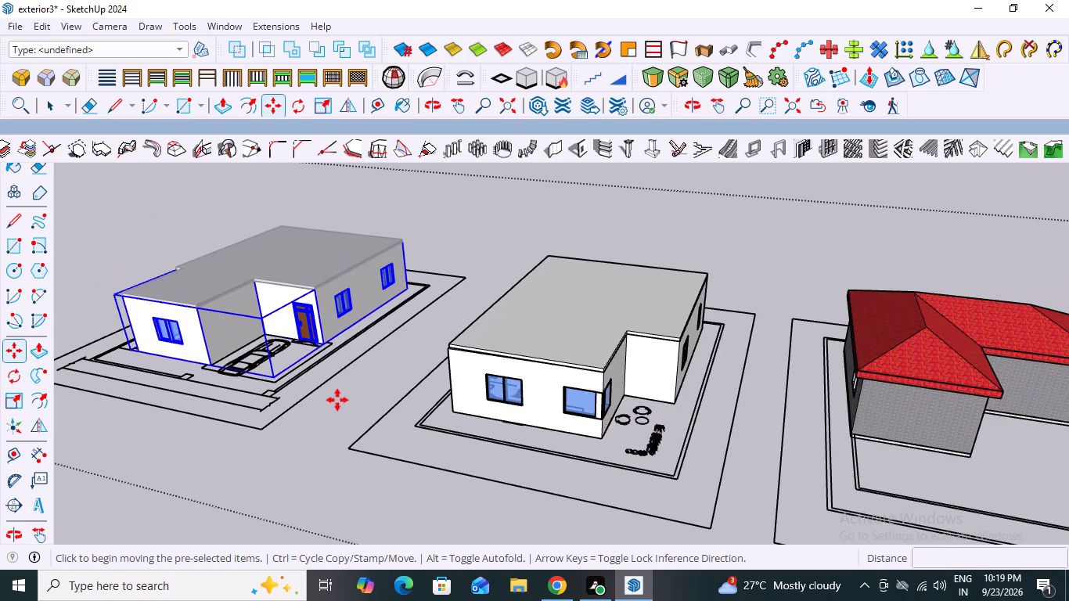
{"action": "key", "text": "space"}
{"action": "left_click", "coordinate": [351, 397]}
Review the three houses from several sides and close the open group around them.
{"action": "middle_click_drag", "start_coordinate": [324, 427], "coordinate": [600, 440]}
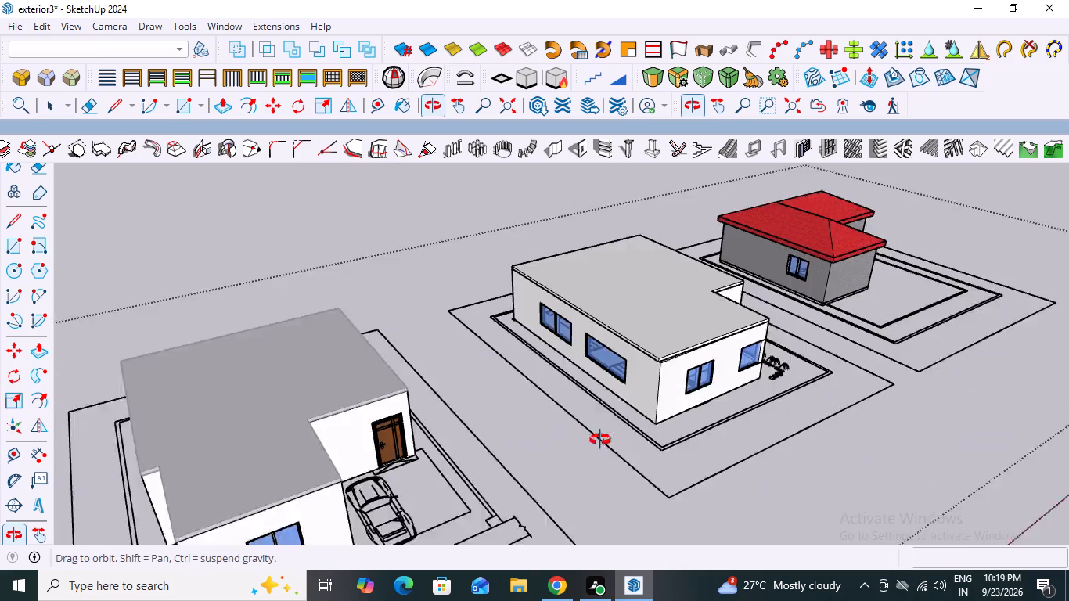
{"action": "middle_click_drag", "start_coordinate": [600, 440], "coordinate": [209, 419]}
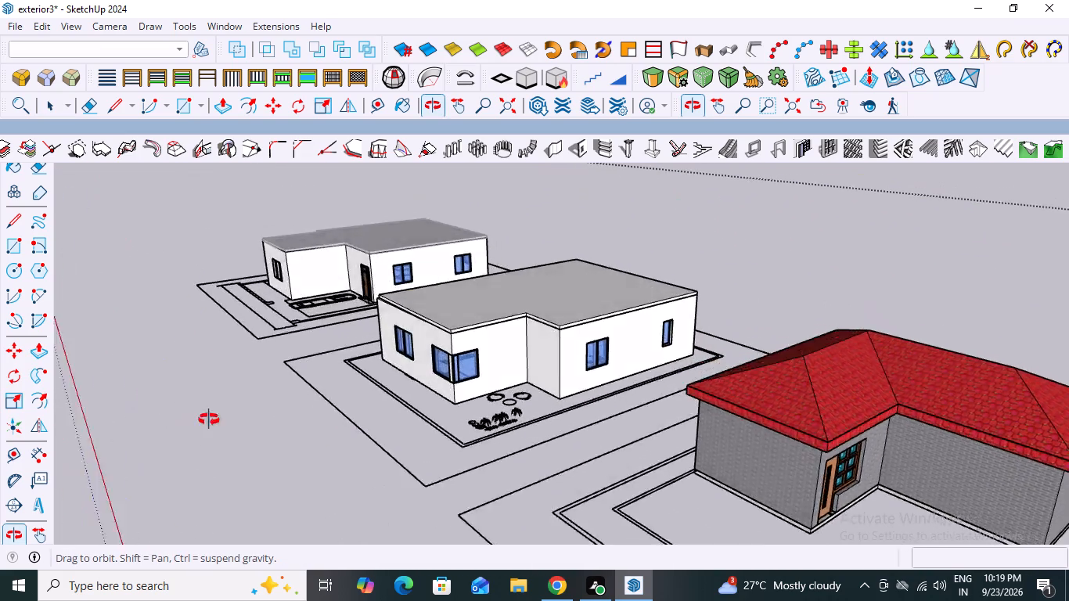
{"action": "middle_click_drag", "start_coordinate": [209, 419], "coordinate": [512, 418]}
{"action": "scroll", "coordinate": [512, 418], "scroll_direction": "down", "scroll_amount": 6}
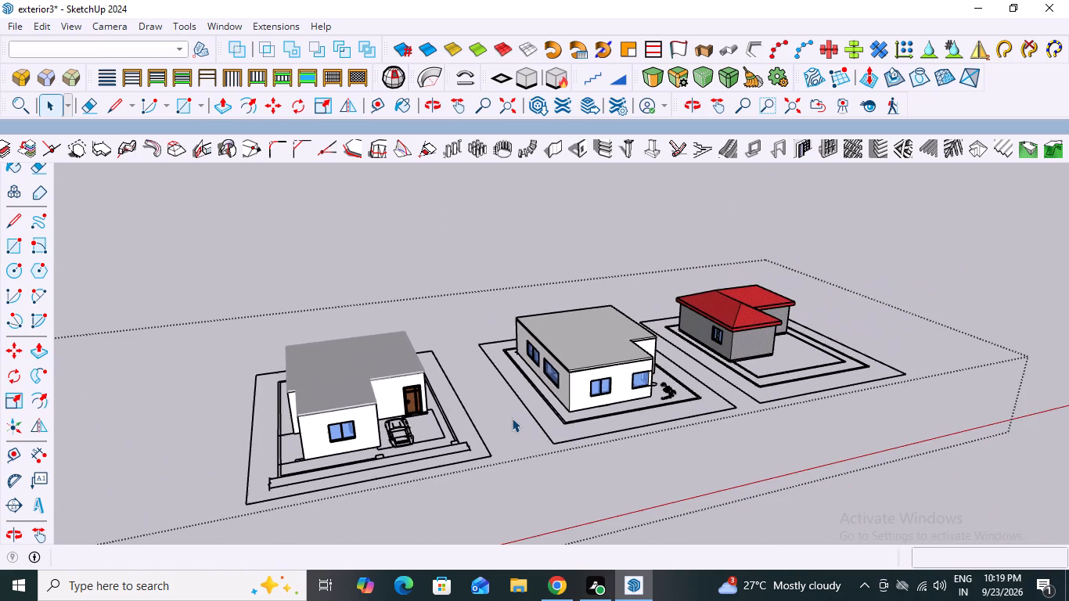
{"action": "scroll", "coordinate": [629, 455], "scroll_direction": "up", "scroll_amount": 5}
{"action": "scroll", "coordinate": [608, 408], "scroll_direction": "down", "scroll_amount": 3}
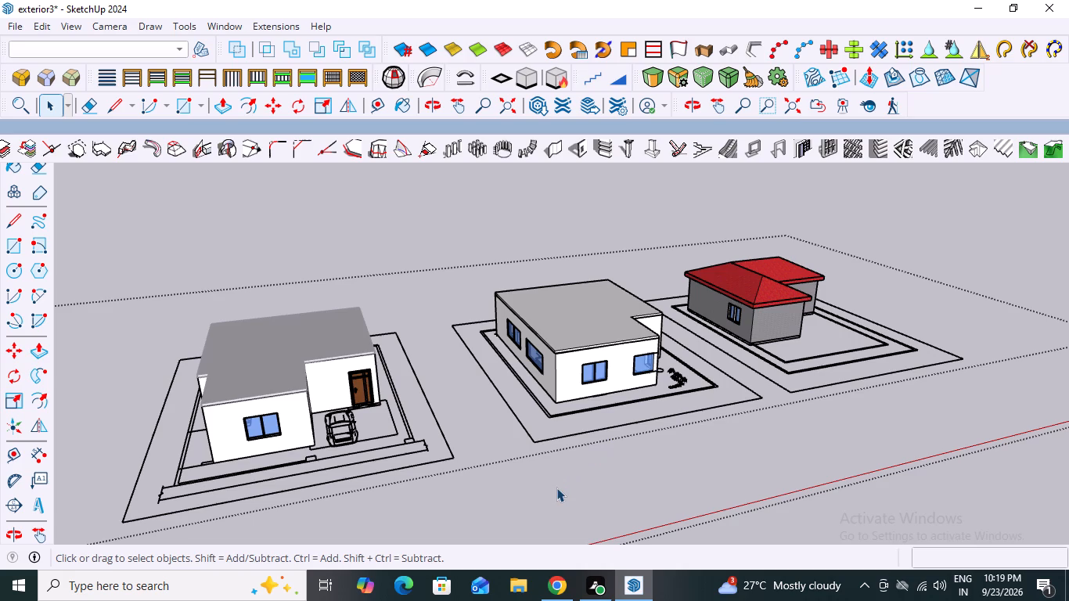
{"action": "left_click", "coordinate": [509, 474]}
{"action": "left_click", "coordinate": [486, 398]}
{"action": "left_click", "coordinate": [486, 398]}
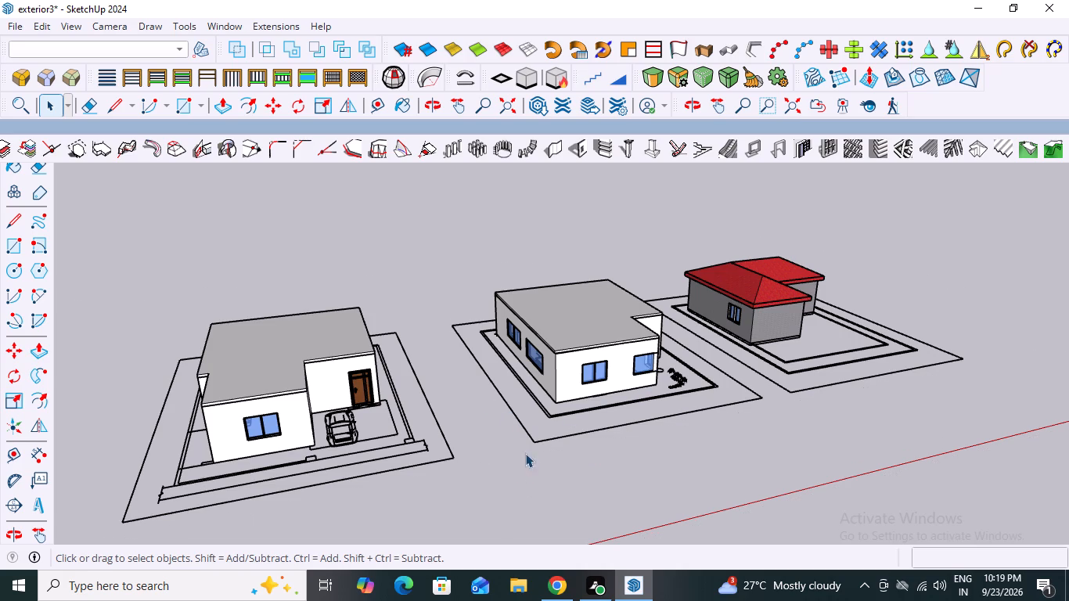
Open the group around the three houses for editing.
{"action": "middle_click_drag", "start_coordinate": [525, 453], "coordinate": [419, 473]}
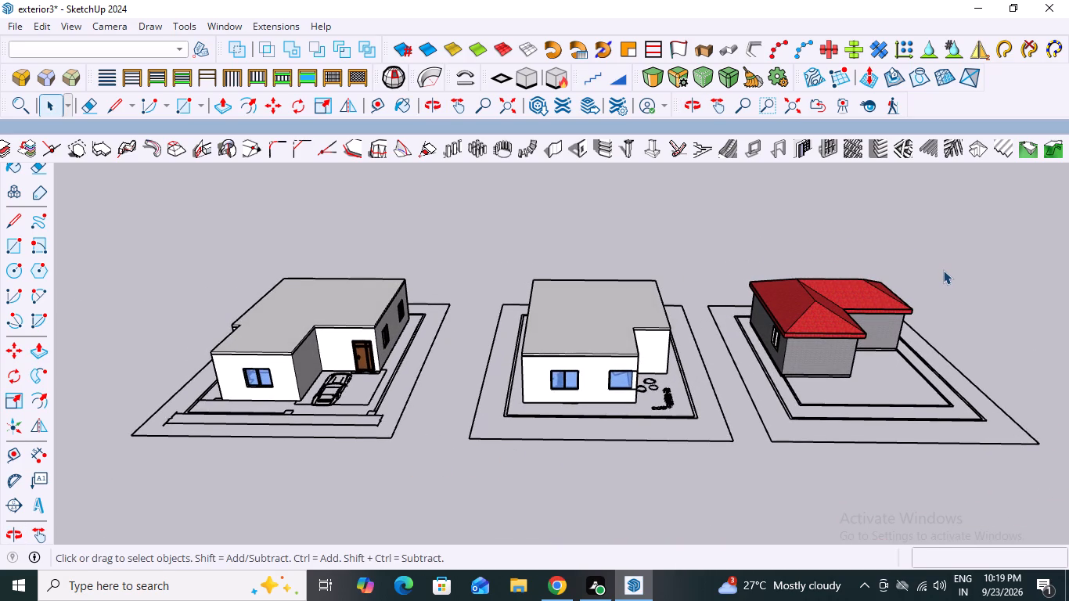
{"action": "left_click", "coordinate": [883, 327]}
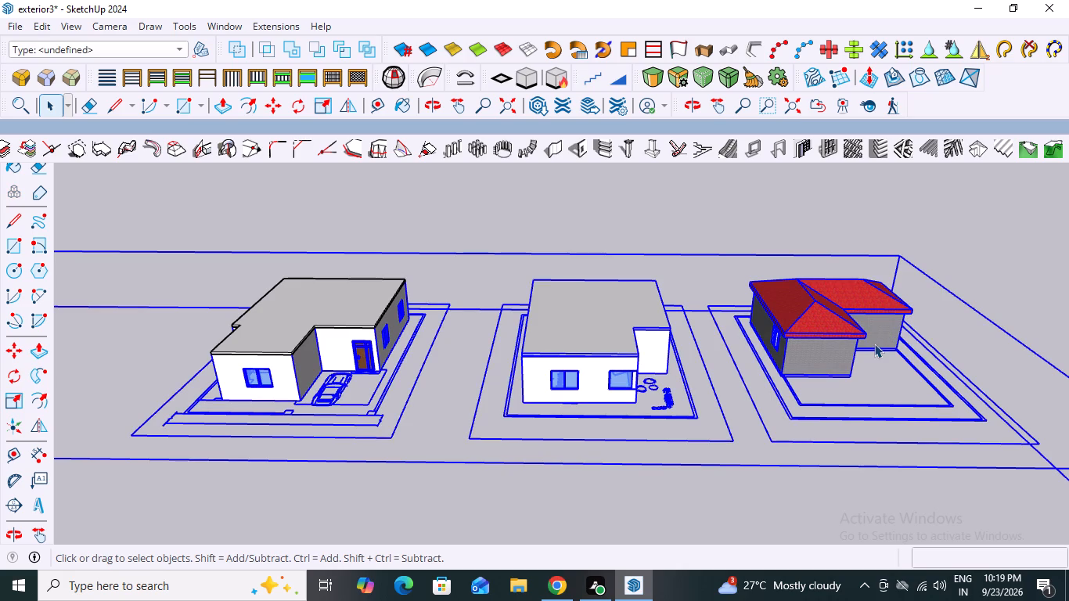
{"action": "double_click", "coordinate": [785, 268]}
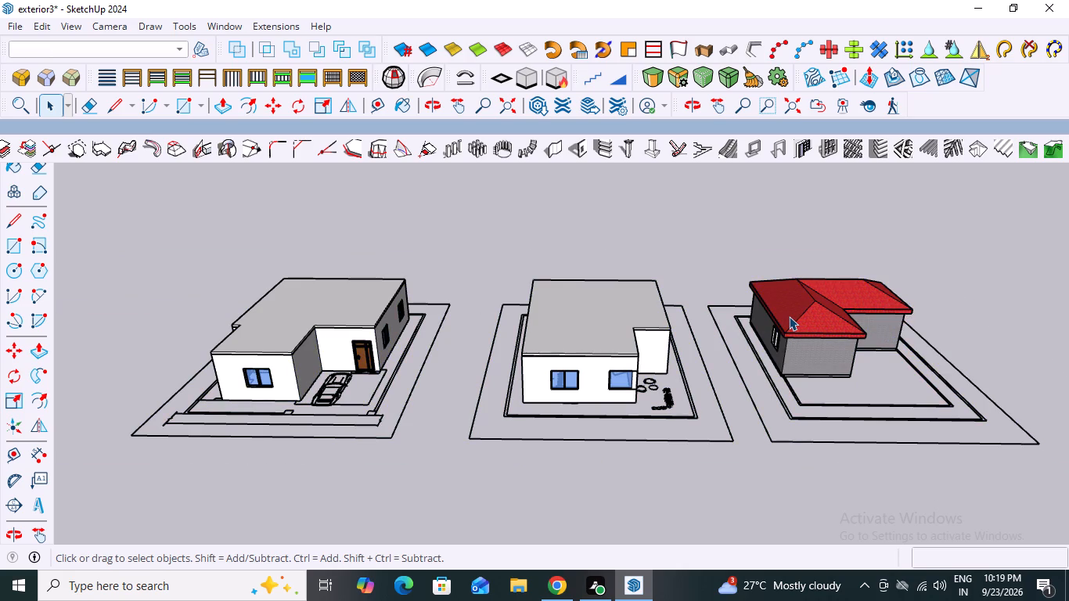
{"action": "double_click", "coordinate": [789, 316]}
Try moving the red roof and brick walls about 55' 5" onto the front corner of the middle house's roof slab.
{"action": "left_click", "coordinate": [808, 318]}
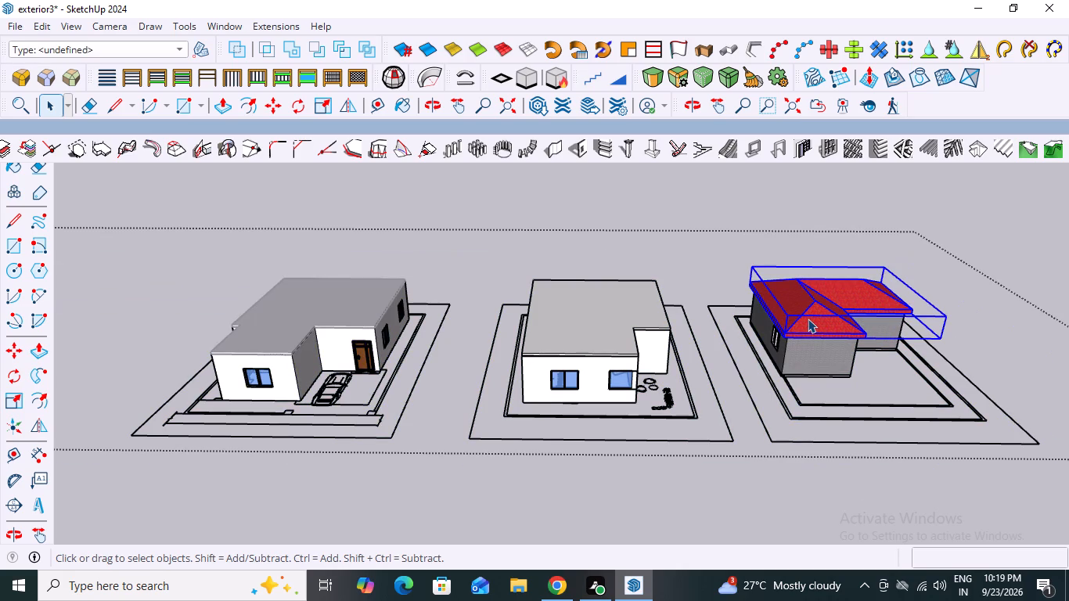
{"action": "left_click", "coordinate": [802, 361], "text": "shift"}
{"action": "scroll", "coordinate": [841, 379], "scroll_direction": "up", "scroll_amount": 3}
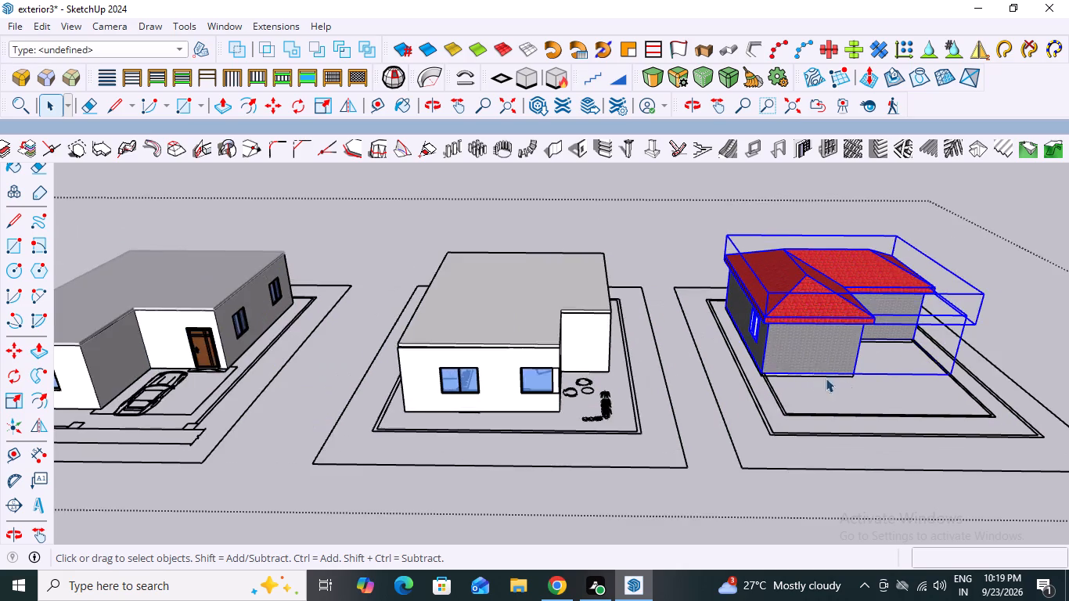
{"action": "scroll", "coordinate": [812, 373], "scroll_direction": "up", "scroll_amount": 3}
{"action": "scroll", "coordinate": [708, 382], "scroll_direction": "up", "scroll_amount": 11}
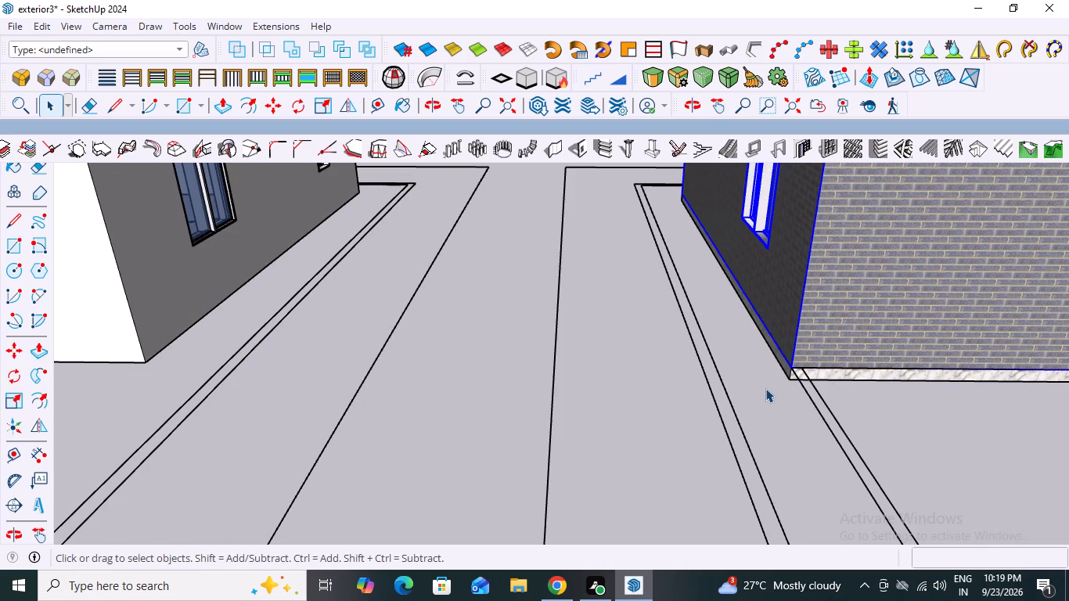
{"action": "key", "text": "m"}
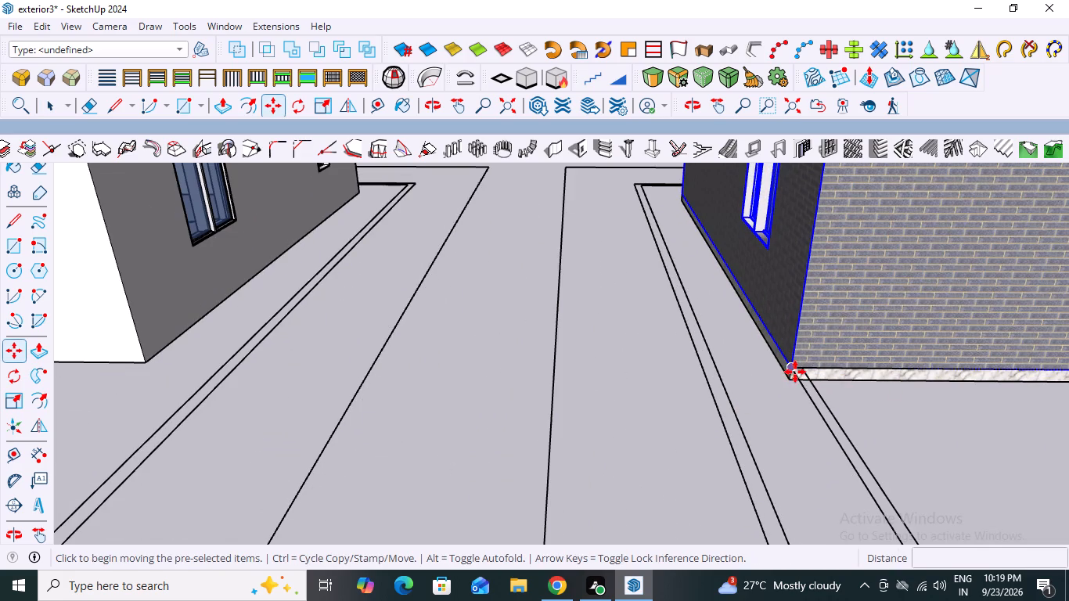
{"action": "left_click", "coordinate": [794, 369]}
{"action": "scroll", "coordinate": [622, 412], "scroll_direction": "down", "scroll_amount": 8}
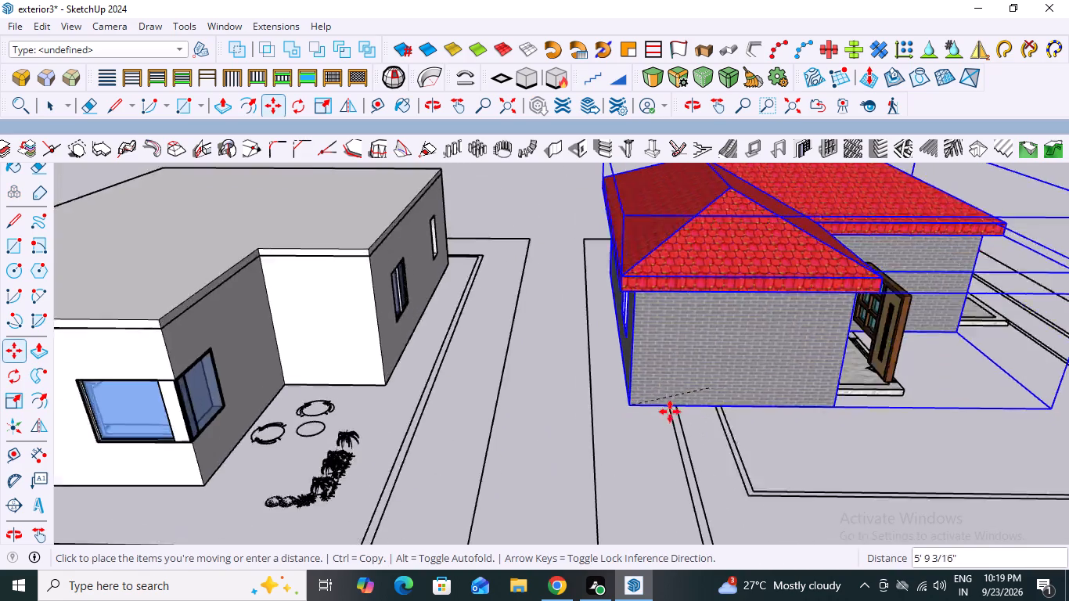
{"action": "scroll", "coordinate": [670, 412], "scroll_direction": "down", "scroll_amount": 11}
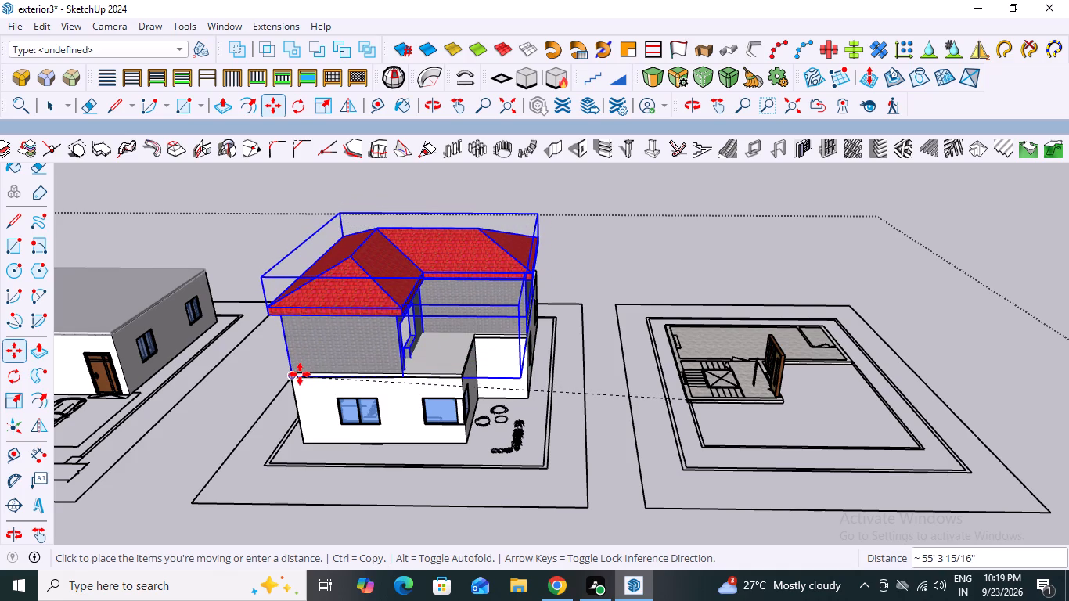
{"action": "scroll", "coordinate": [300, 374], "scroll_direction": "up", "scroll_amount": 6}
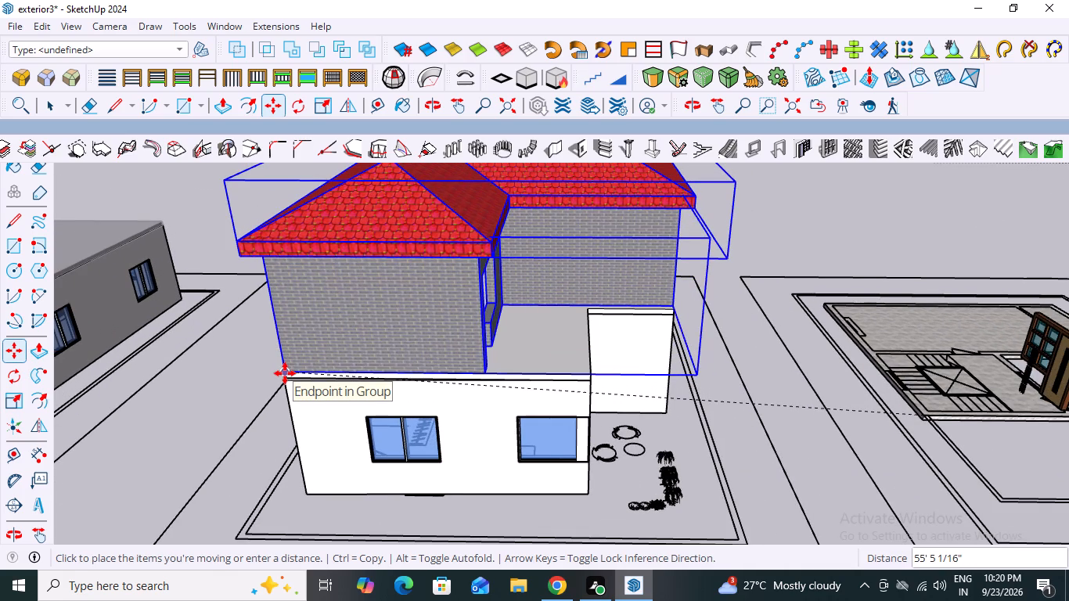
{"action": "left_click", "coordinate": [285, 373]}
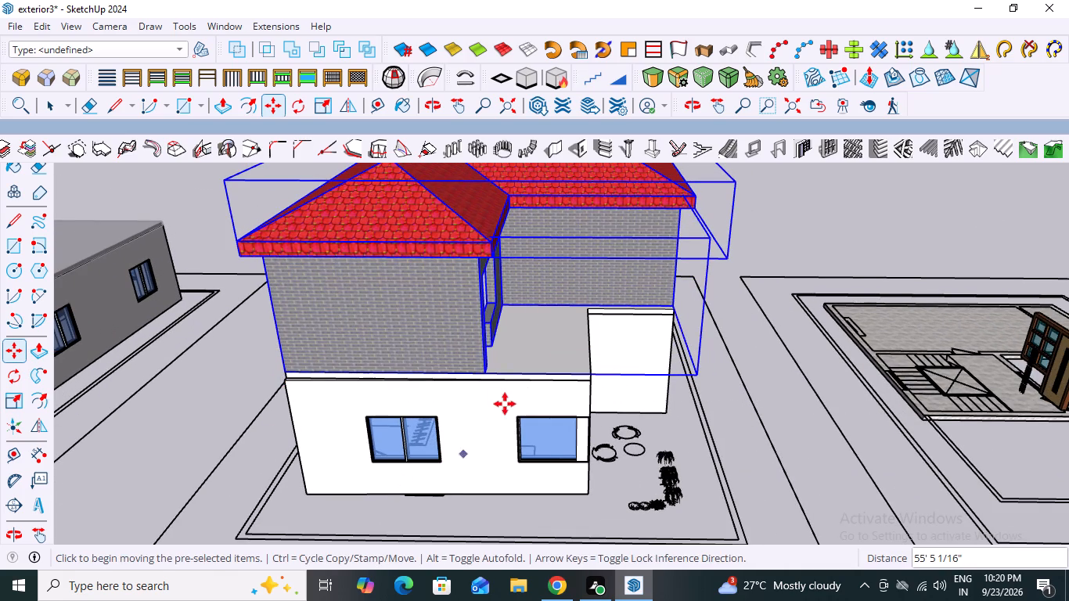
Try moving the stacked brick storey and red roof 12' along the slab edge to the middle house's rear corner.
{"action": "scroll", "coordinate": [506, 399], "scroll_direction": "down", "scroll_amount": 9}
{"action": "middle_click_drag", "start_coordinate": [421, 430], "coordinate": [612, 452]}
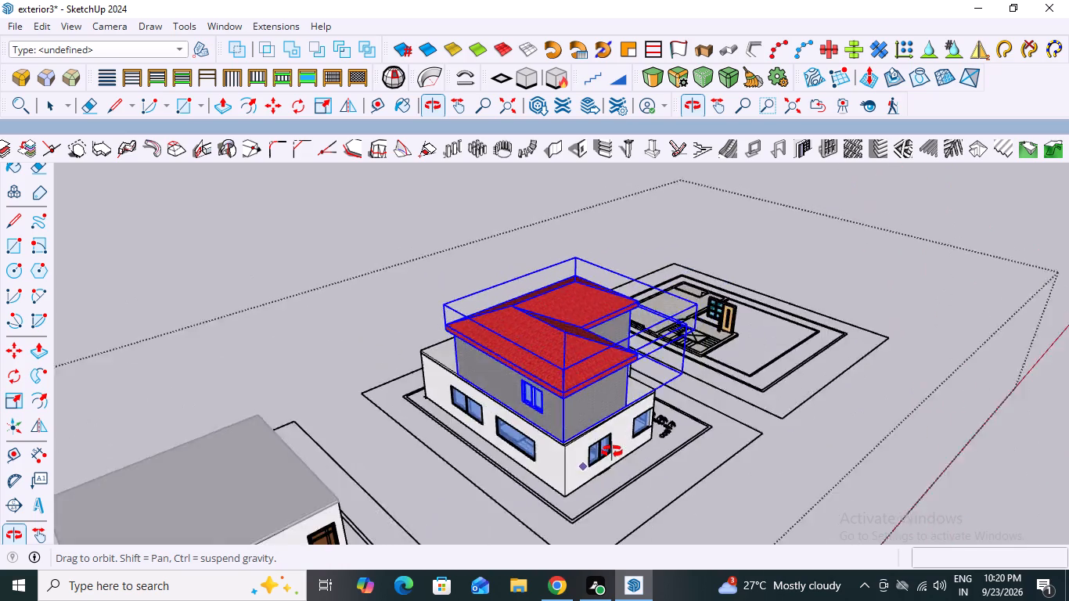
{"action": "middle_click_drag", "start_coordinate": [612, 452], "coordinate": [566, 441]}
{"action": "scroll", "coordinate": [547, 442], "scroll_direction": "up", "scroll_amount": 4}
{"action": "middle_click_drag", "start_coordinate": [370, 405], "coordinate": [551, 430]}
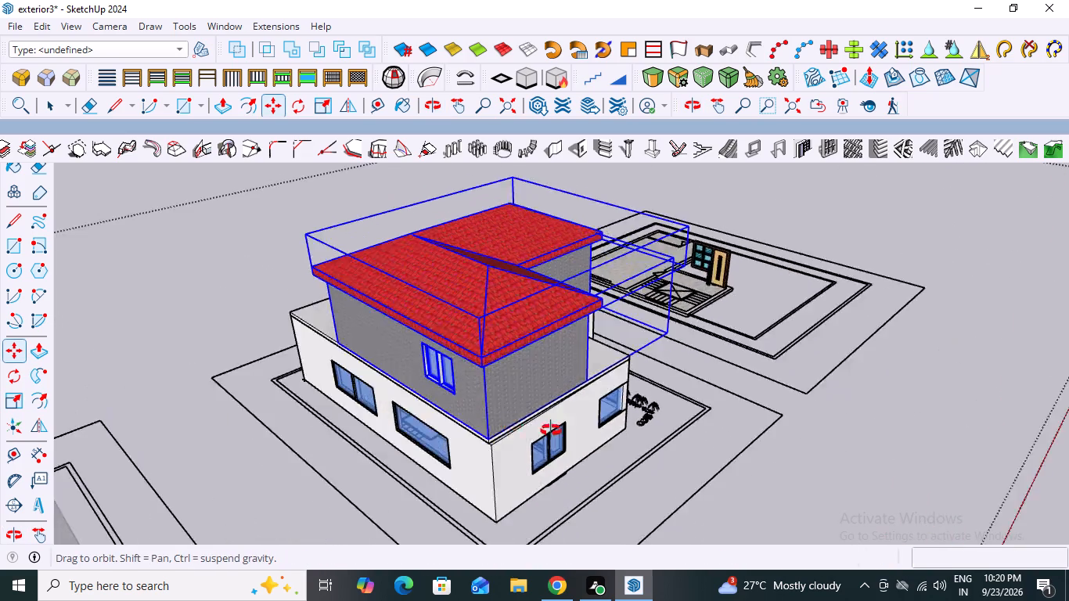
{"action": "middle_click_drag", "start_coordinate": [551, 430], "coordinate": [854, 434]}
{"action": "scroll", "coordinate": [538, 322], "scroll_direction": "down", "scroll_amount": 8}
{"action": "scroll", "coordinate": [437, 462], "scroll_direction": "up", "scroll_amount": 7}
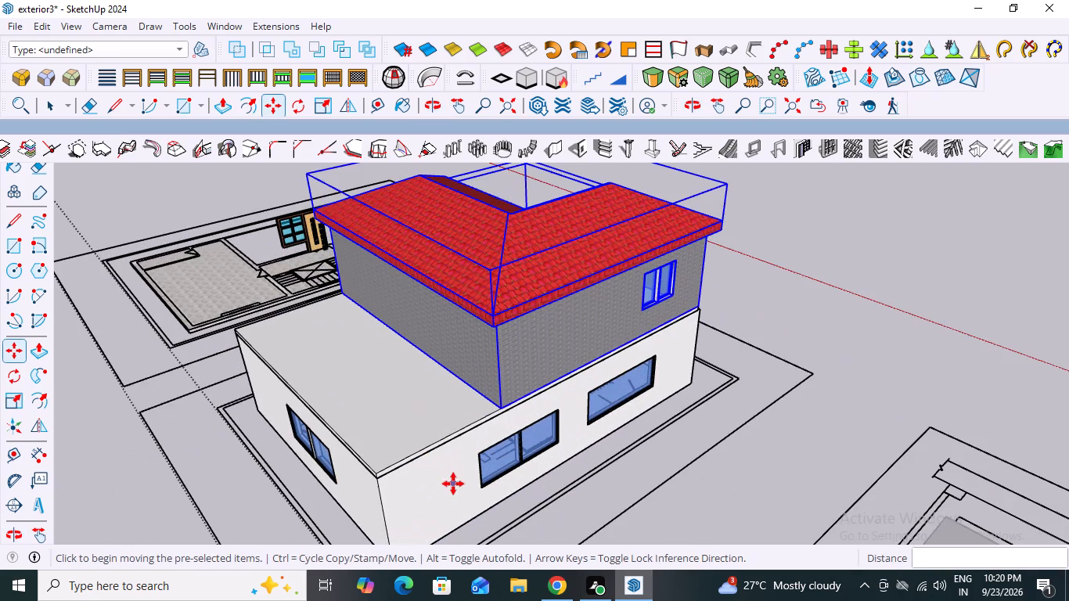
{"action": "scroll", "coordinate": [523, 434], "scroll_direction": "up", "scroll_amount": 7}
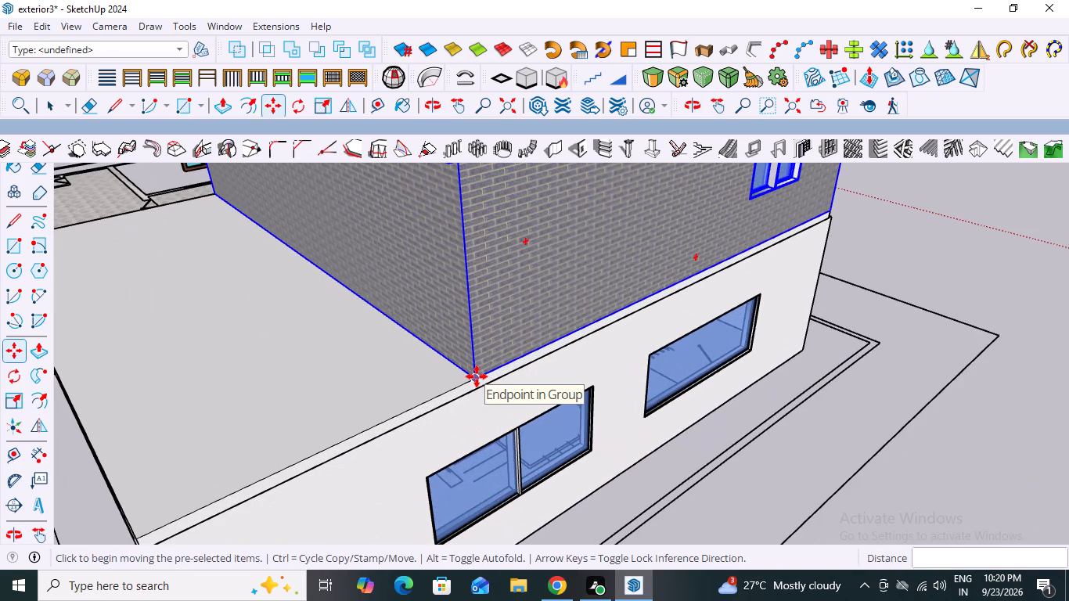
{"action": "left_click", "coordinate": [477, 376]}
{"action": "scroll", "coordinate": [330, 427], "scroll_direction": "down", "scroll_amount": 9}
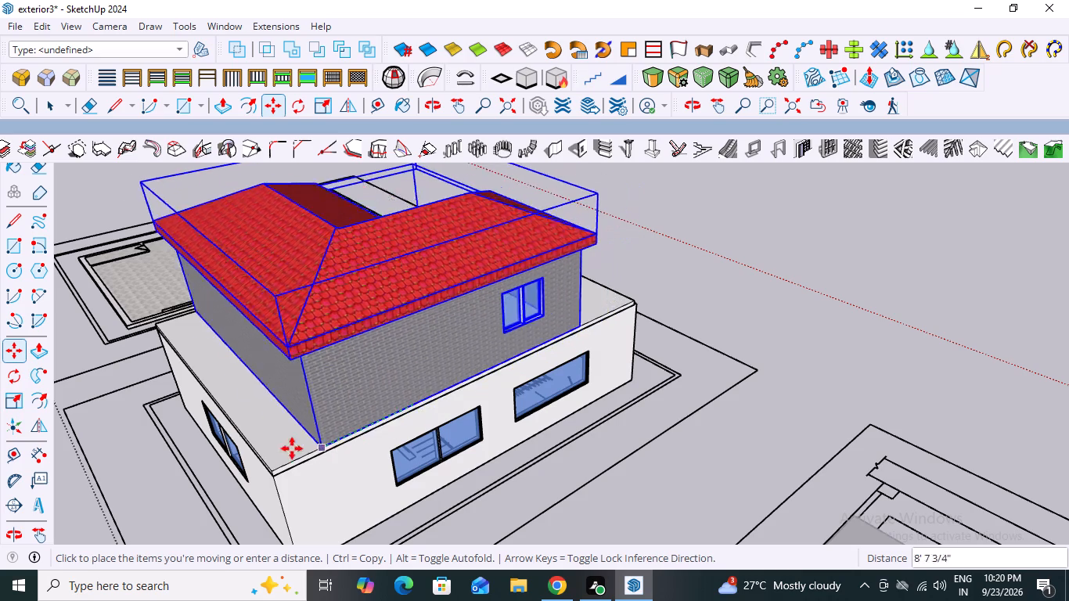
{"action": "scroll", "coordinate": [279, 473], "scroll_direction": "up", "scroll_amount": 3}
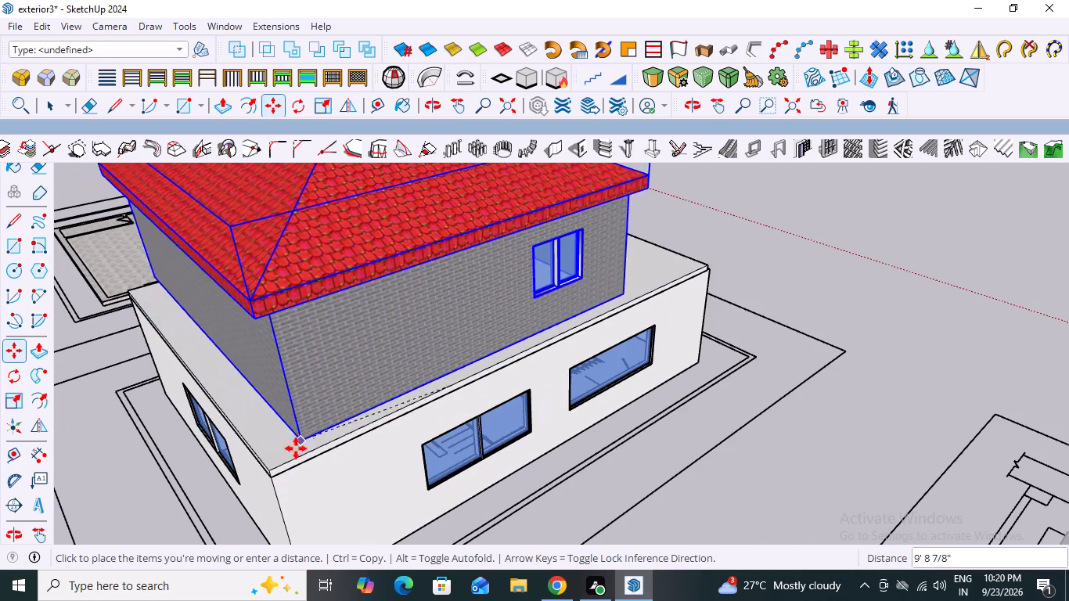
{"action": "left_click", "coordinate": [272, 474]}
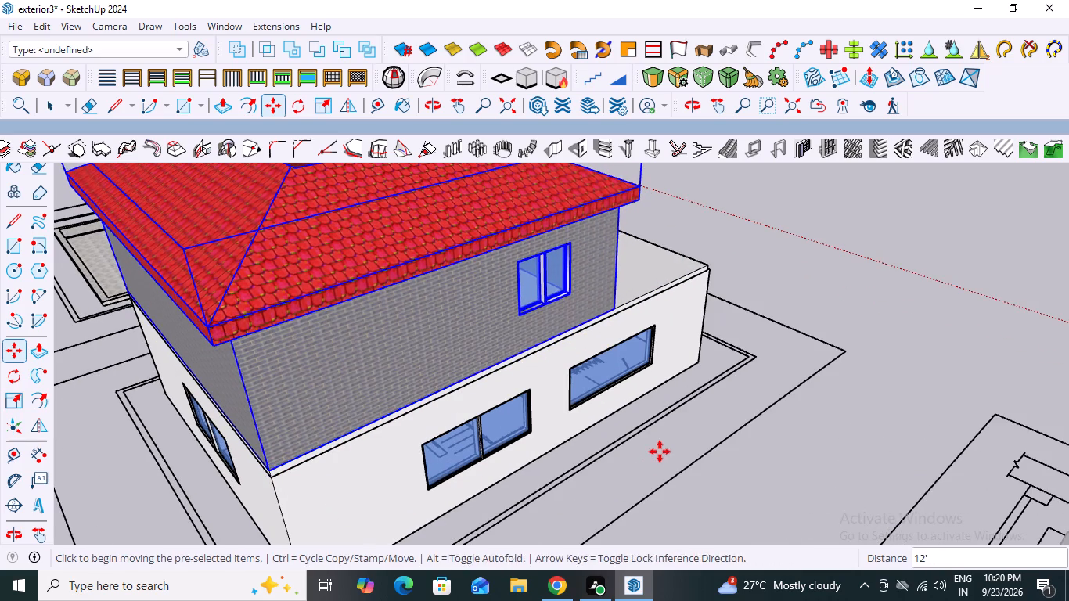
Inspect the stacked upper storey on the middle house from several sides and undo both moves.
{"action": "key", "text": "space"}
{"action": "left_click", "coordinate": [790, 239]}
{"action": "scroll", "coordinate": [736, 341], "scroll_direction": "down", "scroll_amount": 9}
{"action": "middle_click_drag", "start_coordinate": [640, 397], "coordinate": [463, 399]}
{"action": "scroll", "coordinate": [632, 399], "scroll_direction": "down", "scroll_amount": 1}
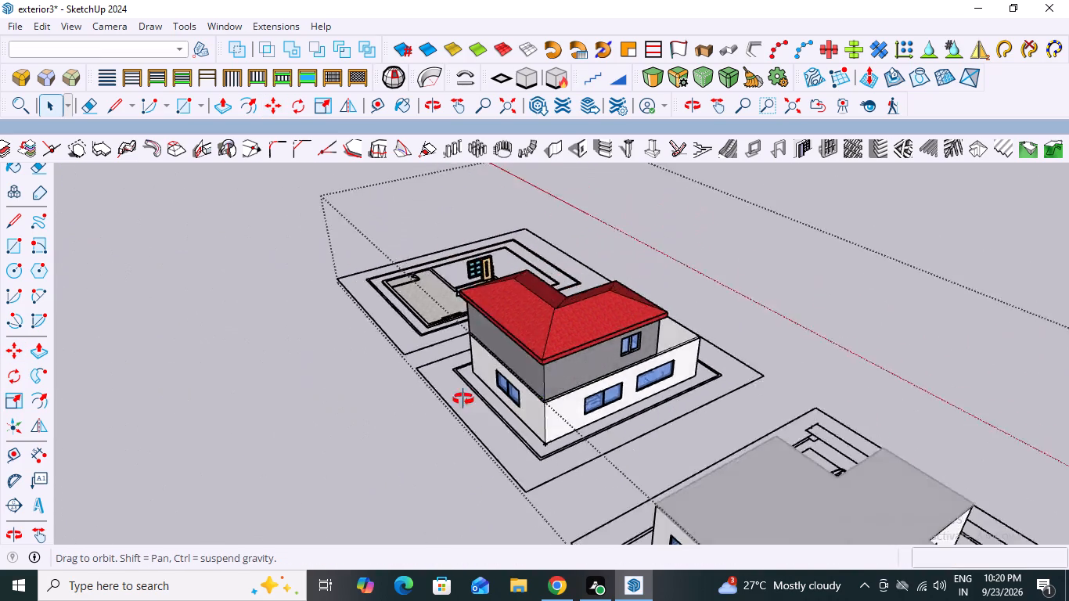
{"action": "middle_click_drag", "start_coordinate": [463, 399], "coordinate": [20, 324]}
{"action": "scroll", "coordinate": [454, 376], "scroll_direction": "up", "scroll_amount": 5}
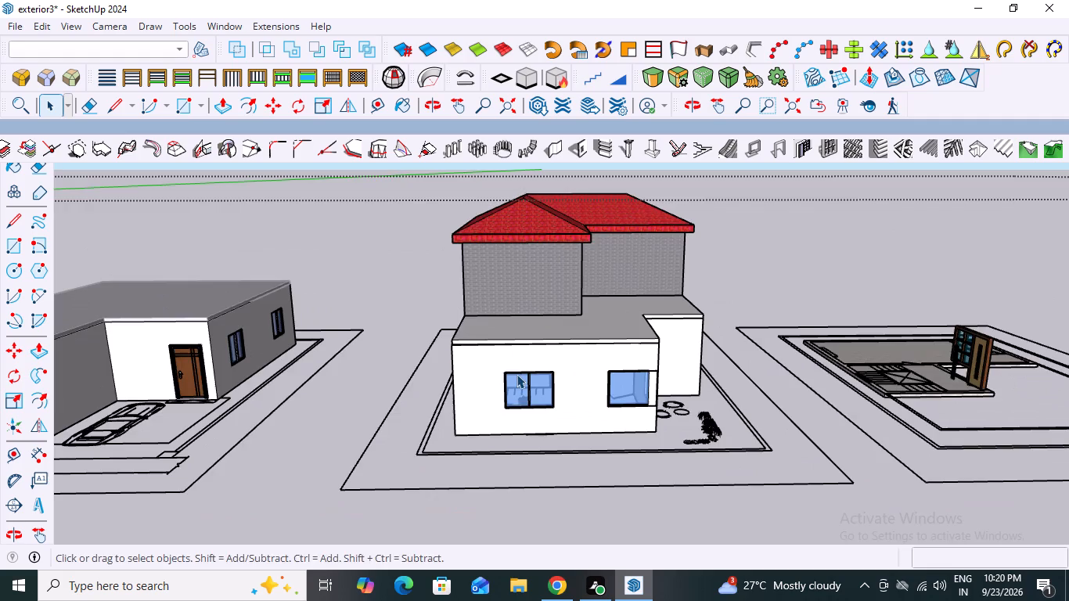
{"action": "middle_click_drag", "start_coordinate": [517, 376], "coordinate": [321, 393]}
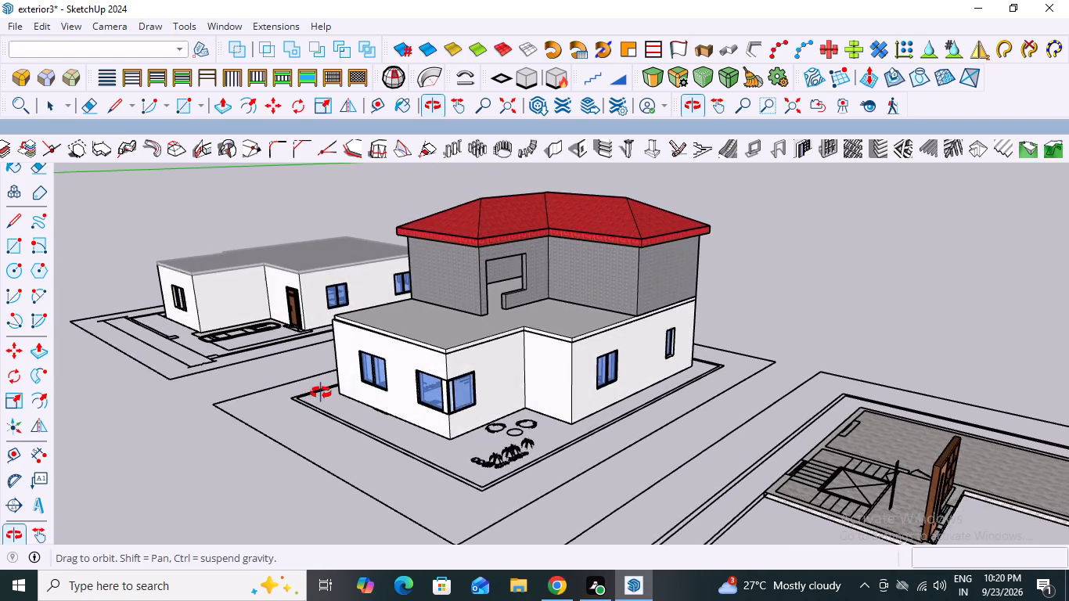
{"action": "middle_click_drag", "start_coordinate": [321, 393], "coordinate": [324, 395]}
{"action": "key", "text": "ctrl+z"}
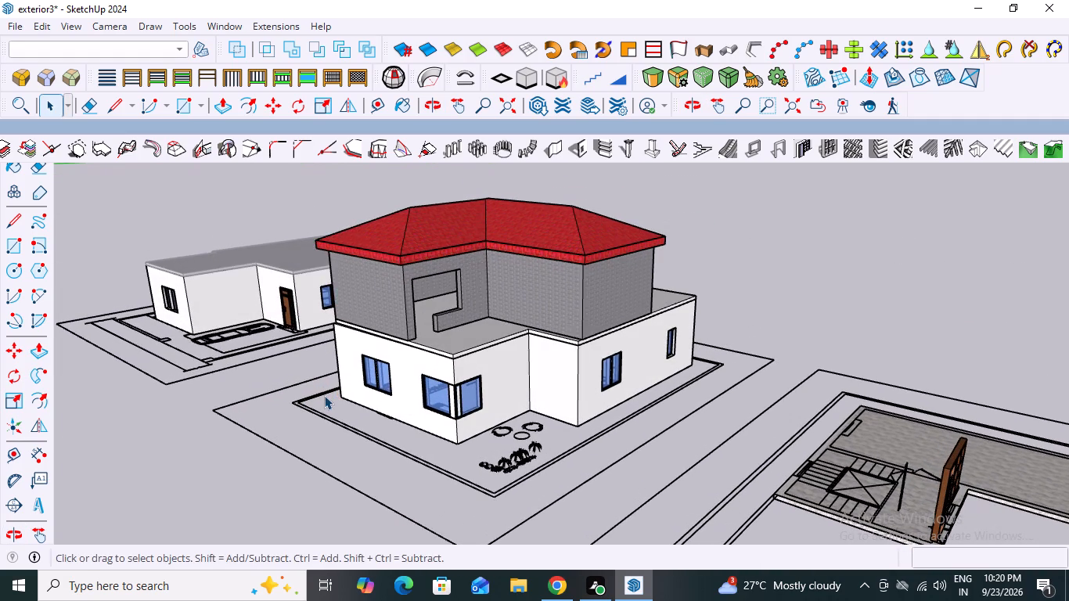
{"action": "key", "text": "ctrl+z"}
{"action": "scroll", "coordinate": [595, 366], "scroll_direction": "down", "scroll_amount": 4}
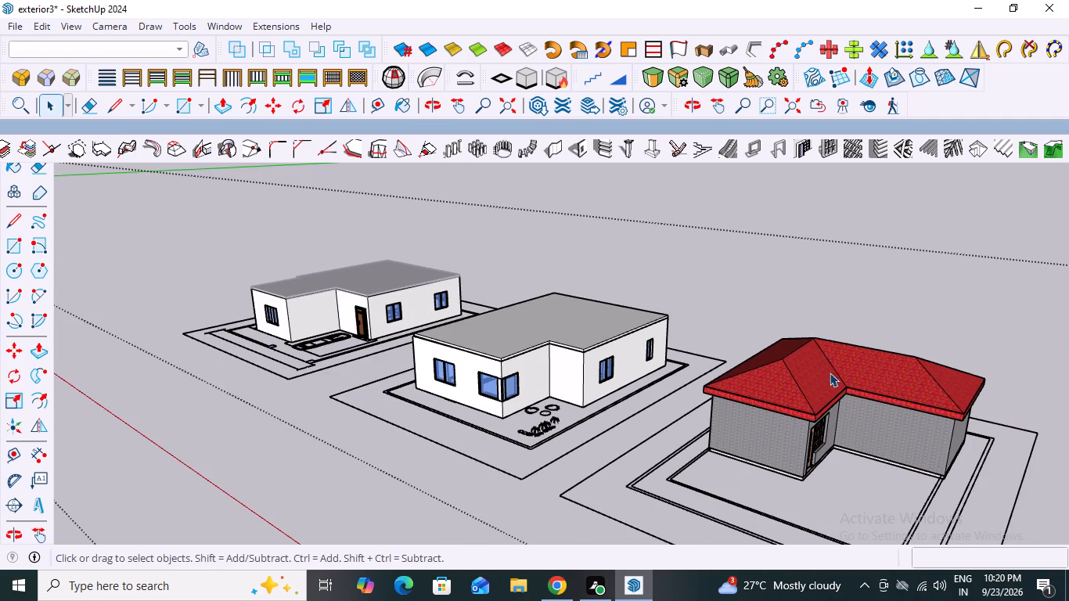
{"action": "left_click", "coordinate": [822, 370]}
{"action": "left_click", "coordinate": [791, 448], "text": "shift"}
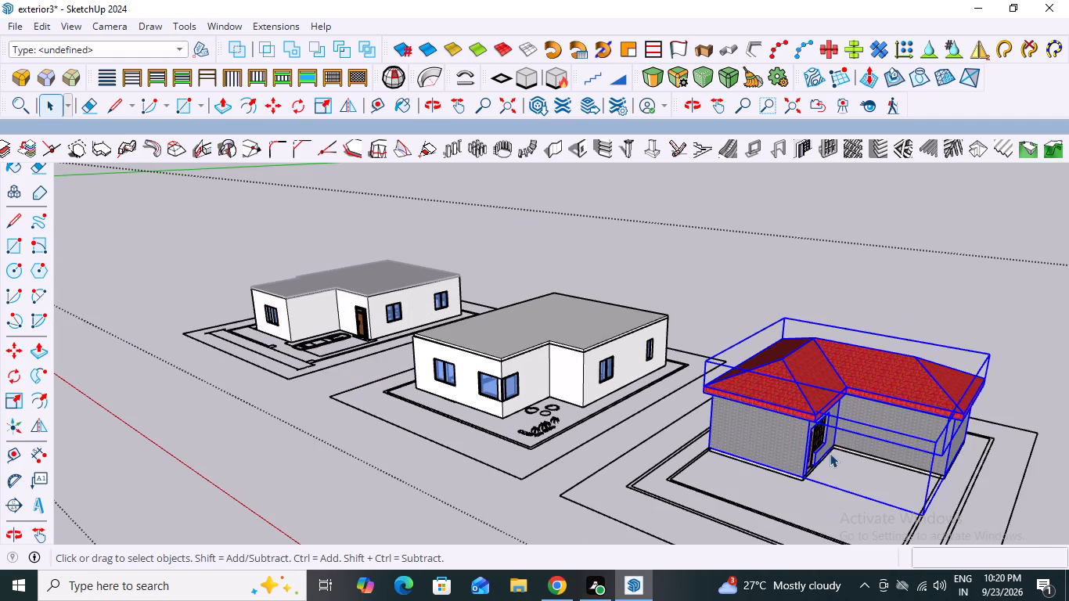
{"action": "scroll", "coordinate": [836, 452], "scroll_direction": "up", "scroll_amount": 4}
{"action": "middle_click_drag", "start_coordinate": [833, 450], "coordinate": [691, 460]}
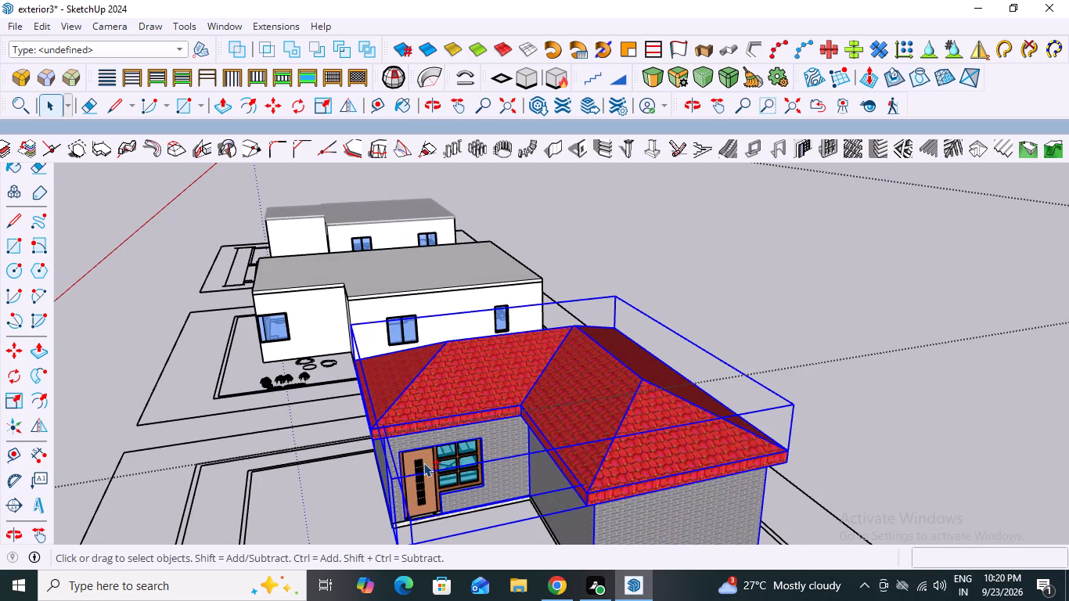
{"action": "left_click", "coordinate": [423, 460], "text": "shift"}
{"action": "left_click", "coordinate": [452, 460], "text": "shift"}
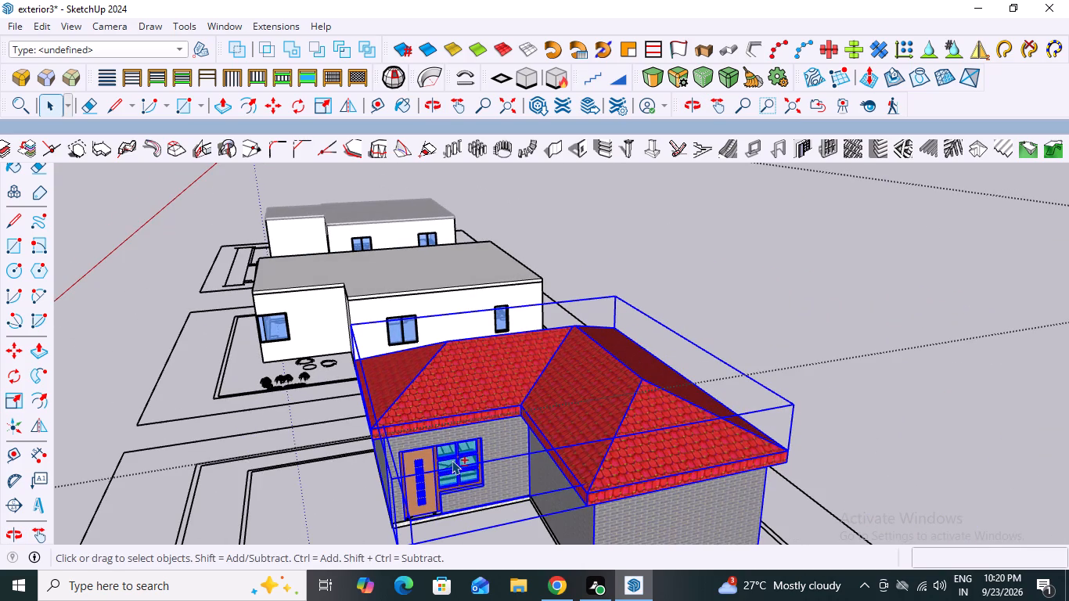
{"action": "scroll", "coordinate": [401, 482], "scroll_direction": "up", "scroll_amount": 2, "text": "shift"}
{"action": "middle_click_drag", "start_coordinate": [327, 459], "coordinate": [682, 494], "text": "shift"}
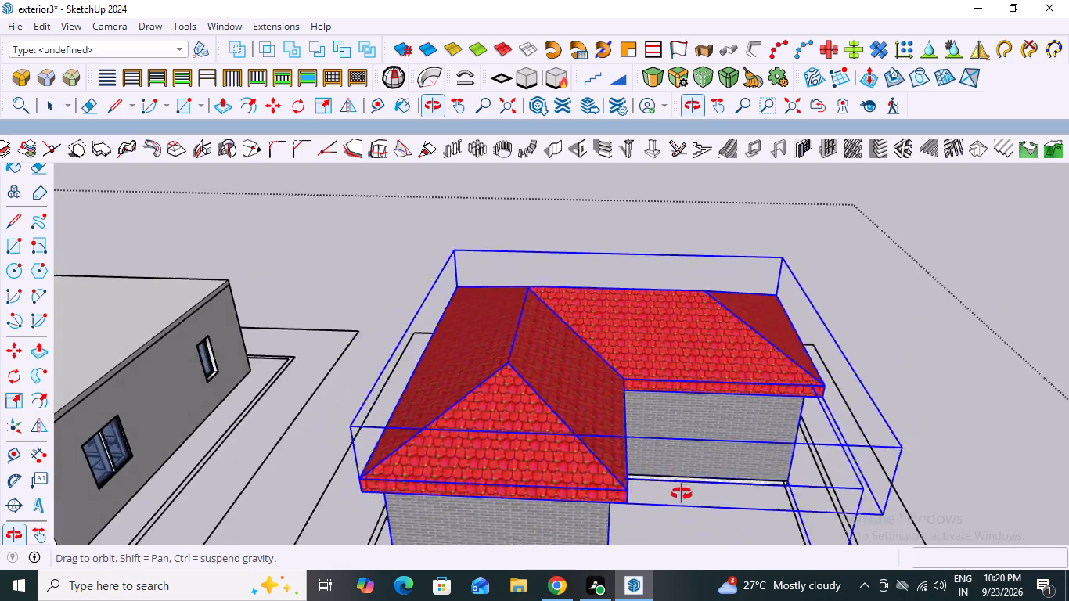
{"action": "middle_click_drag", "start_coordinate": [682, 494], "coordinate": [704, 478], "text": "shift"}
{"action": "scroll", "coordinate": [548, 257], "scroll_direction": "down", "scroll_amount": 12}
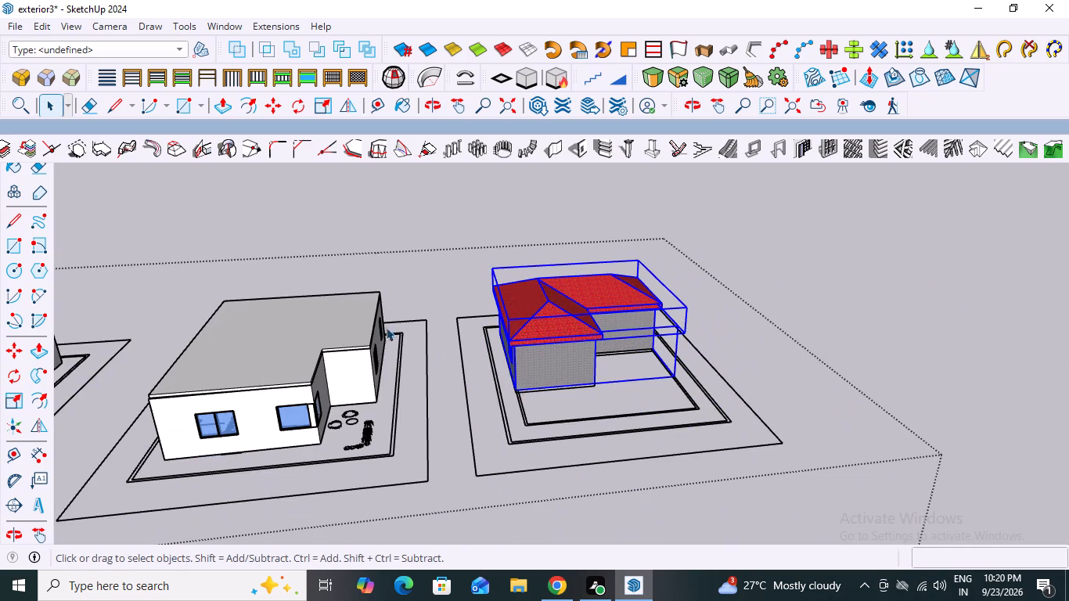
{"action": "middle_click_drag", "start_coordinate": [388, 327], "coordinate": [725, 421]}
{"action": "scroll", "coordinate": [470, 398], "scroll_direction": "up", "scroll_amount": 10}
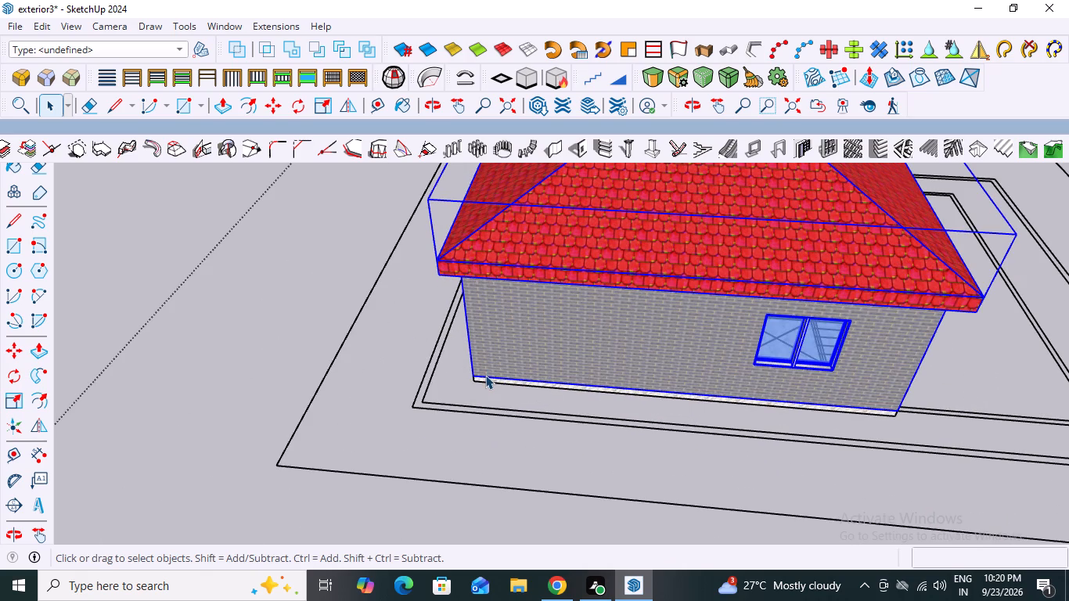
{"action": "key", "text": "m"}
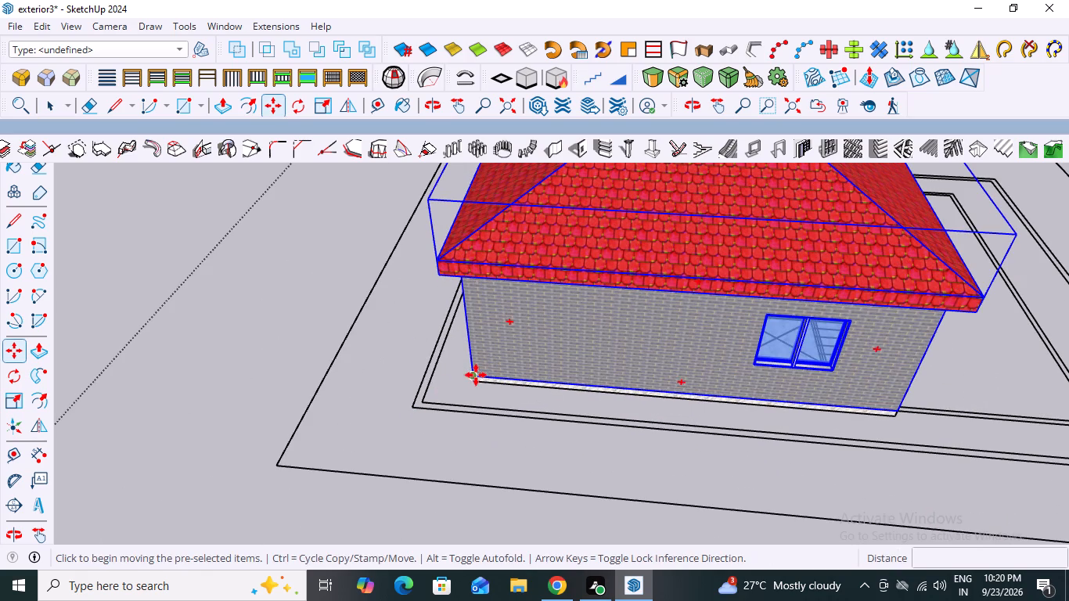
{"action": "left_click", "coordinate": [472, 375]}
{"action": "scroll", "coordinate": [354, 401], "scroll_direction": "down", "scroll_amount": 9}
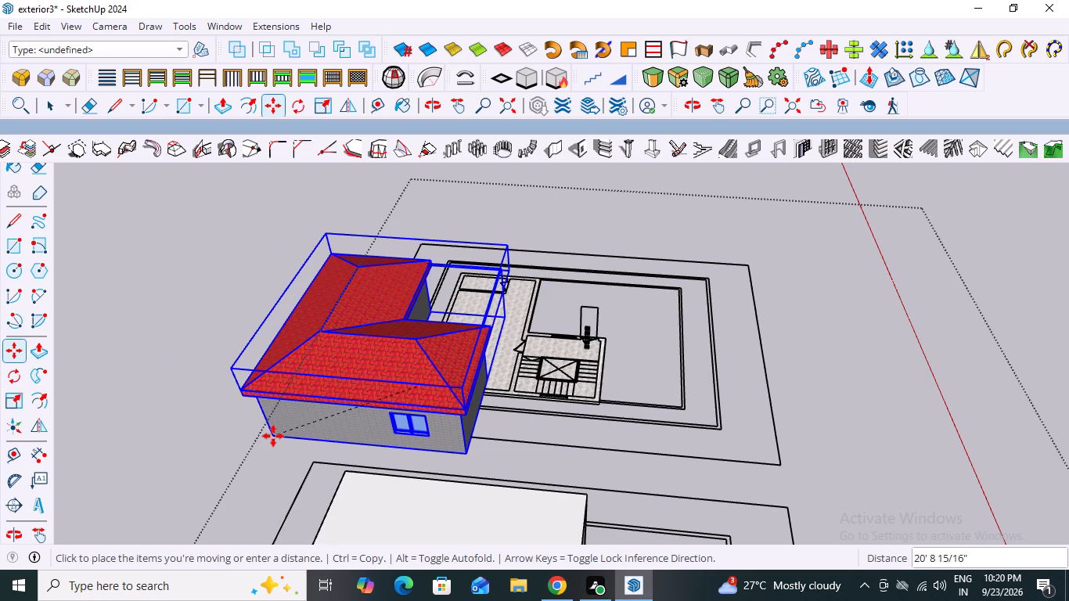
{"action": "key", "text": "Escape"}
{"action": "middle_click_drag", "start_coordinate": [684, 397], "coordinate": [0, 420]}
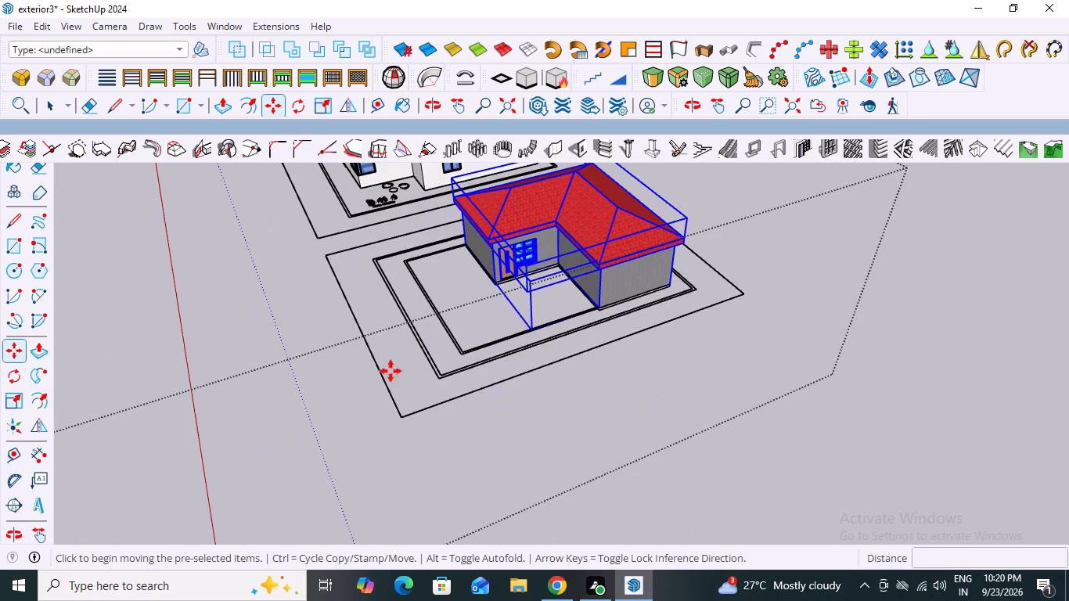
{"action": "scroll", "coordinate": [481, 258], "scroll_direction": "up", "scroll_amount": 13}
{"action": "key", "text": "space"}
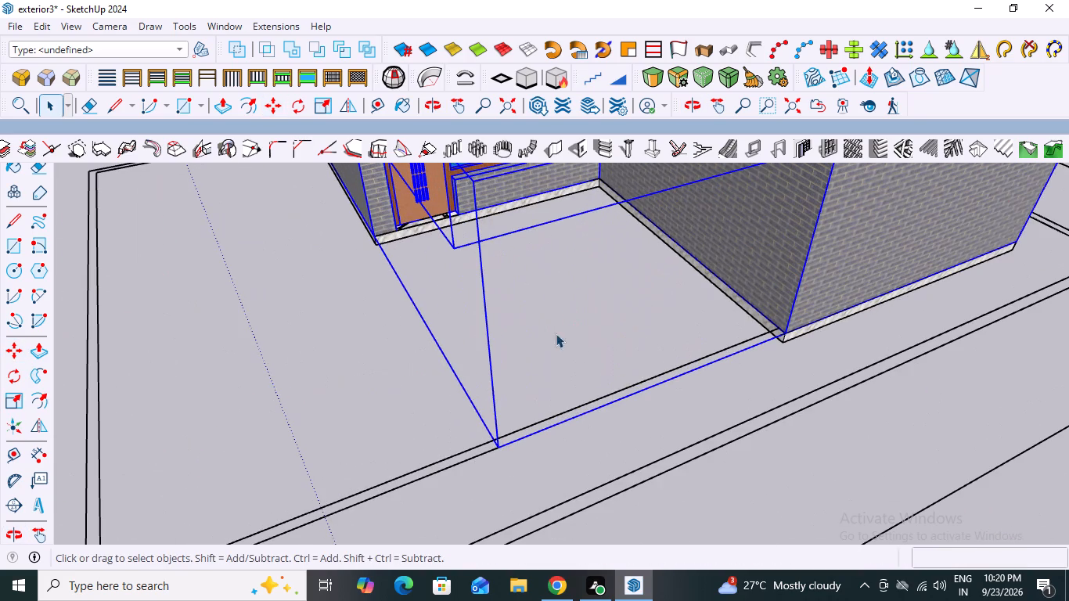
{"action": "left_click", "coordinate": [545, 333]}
Examine how the red-roofed house's front door, window frame and brick walls are grouped, opening and closing their nested groups.
{"action": "scroll", "coordinate": [545, 333], "scroll_direction": "down", "scroll_amount": 4}
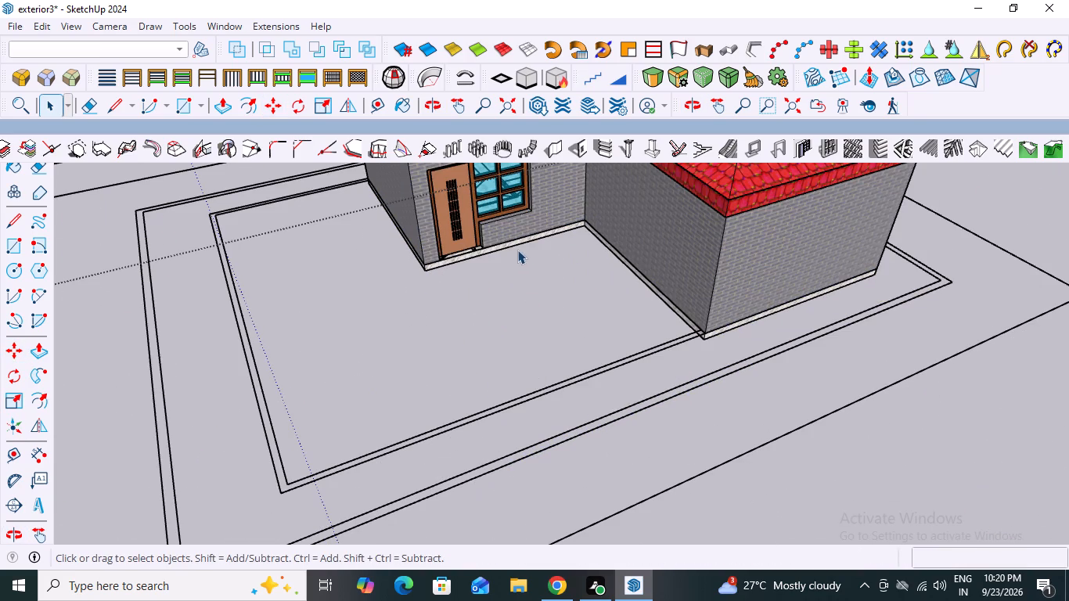
{"action": "double_click", "coordinate": [475, 225]}
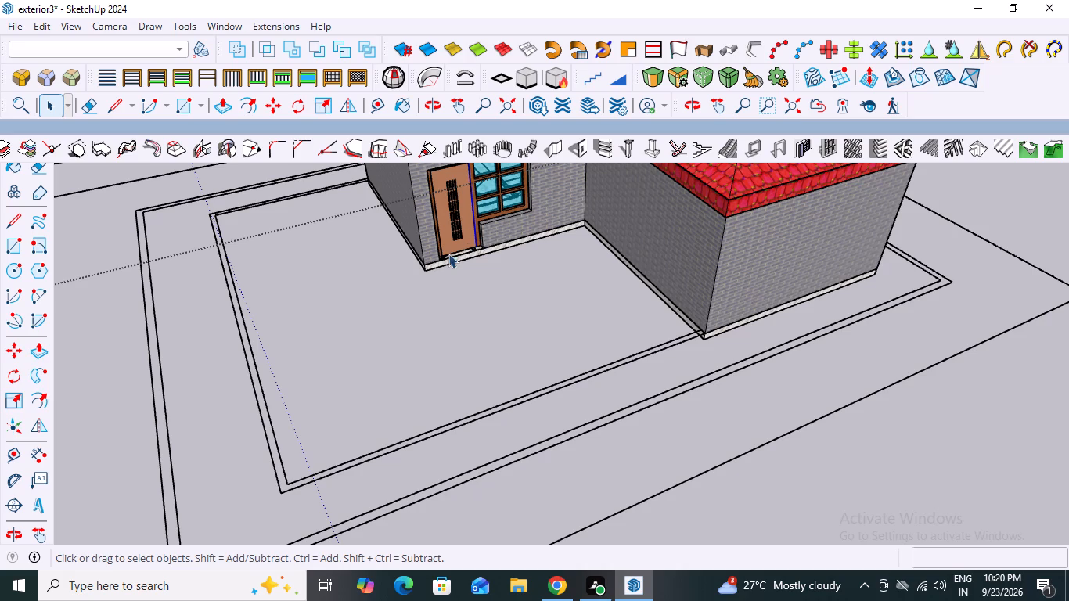
{"action": "double_click", "coordinate": [450, 247]}
{"action": "double_click", "coordinate": [439, 247]}
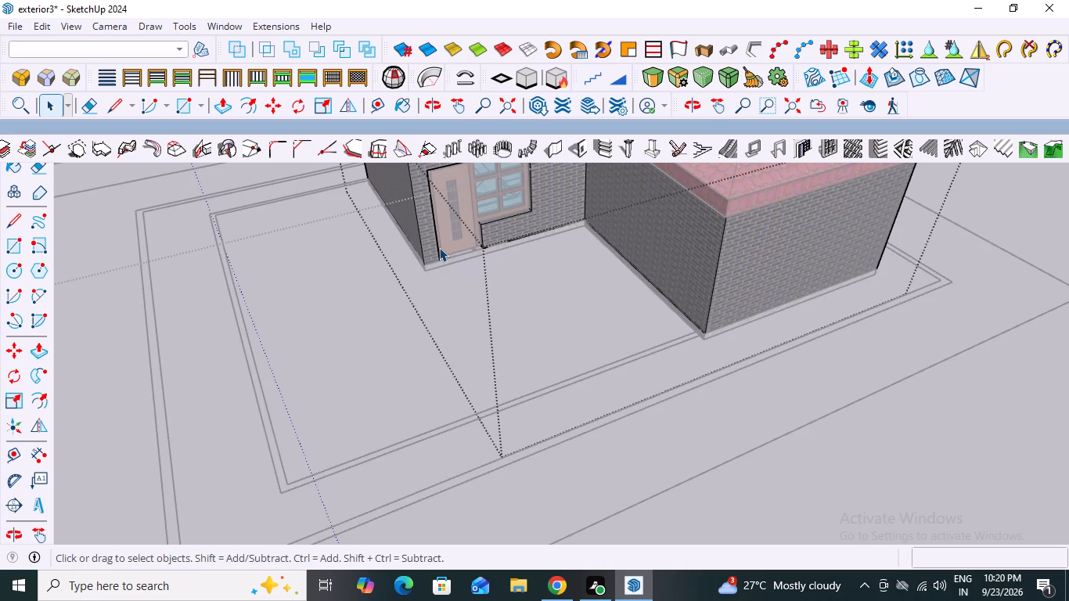
{"action": "left_click", "coordinate": [441, 344]}
{"action": "key", "text": "space"}
{"action": "left_click", "coordinate": [308, 331]}
{"action": "left_click", "coordinate": [88, 360]}
{"action": "scroll", "coordinate": [512, 176], "scroll_direction": "up", "scroll_amount": 4}
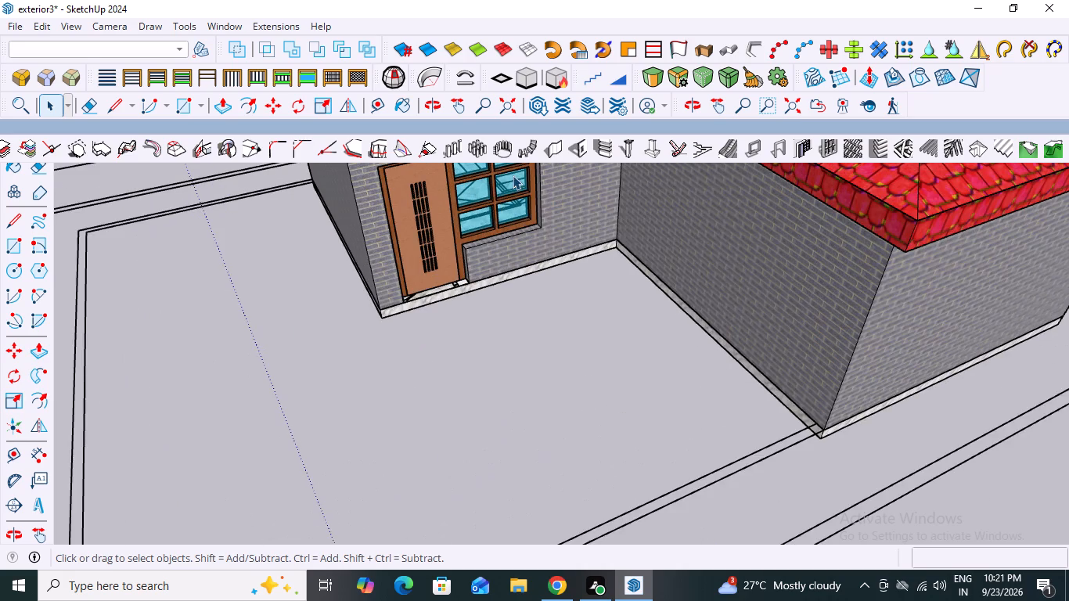
{"action": "scroll", "coordinate": [481, 195], "scroll_direction": "up", "scroll_amount": 2}
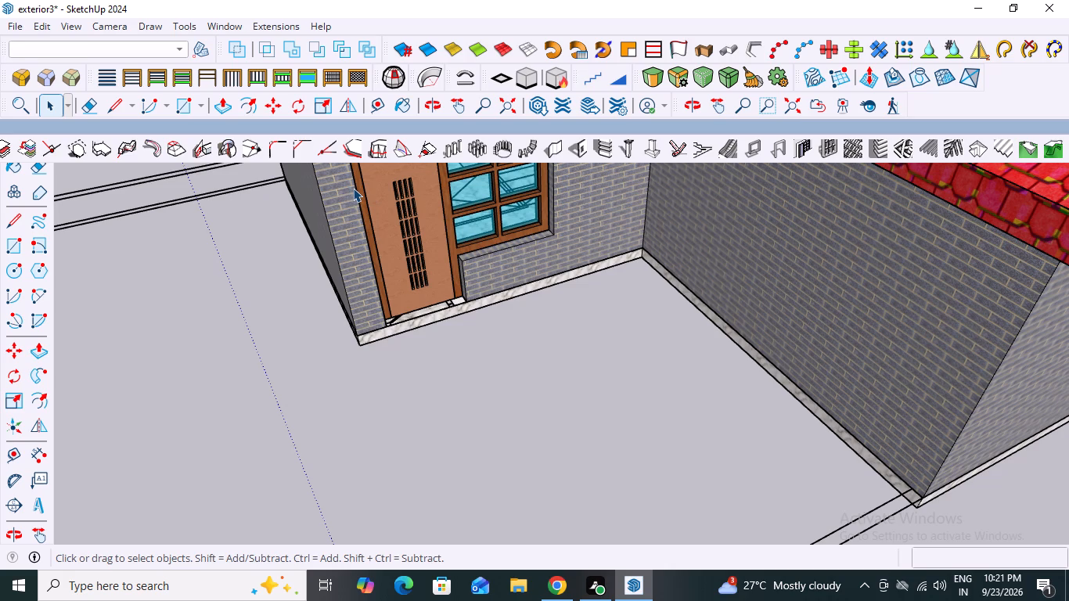
{"action": "left_click", "coordinate": [353, 188]}
{"action": "scroll", "coordinate": [358, 191], "scroll_direction": "down", "scroll_amount": 8}
{"action": "middle_click_drag", "start_coordinate": [373, 346], "coordinate": [358, 394]}
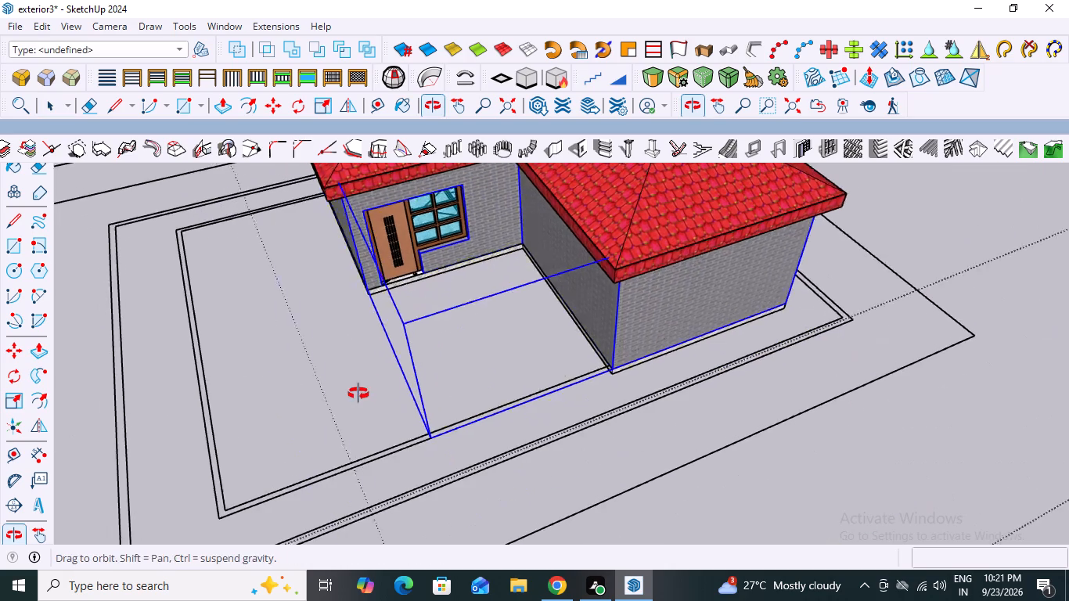
{"action": "middle_click_drag", "start_coordinate": [358, 394], "coordinate": [355, 419]}
{"action": "scroll", "coordinate": [425, 158], "scroll_direction": "up", "scroll_amount": 6}
{"action": "middle_click_drag", "start_coordinate": [391, 205], "coordinate": [412, 153]}
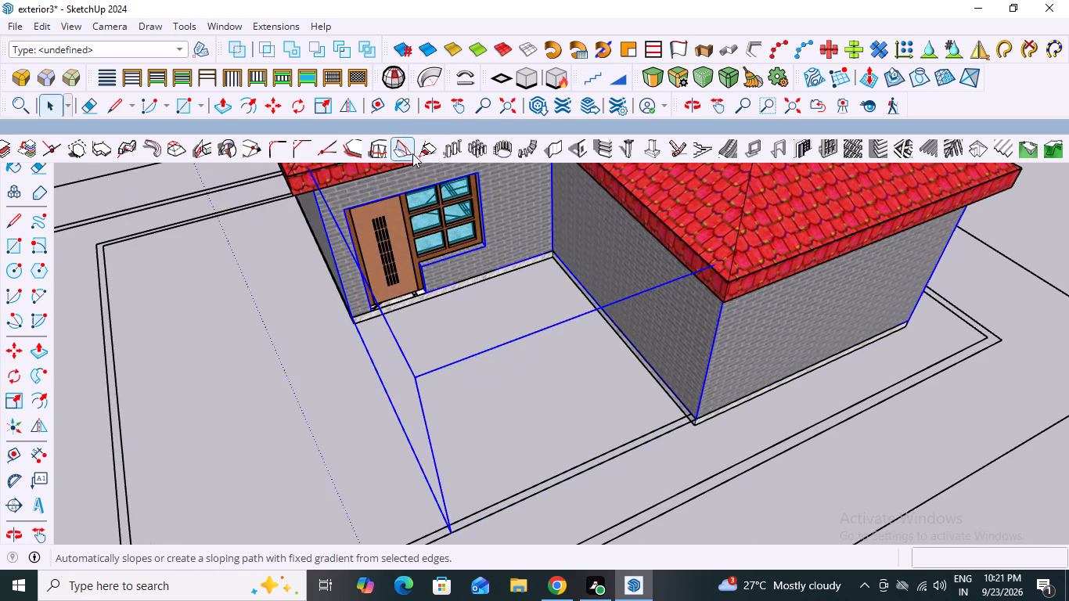
{"action": "scroll", "coordinate": [405, 237], "scroll_direction": "up", "scroll_amount": 7}
{"action": "left_click", "coordinate": [419, 256]}
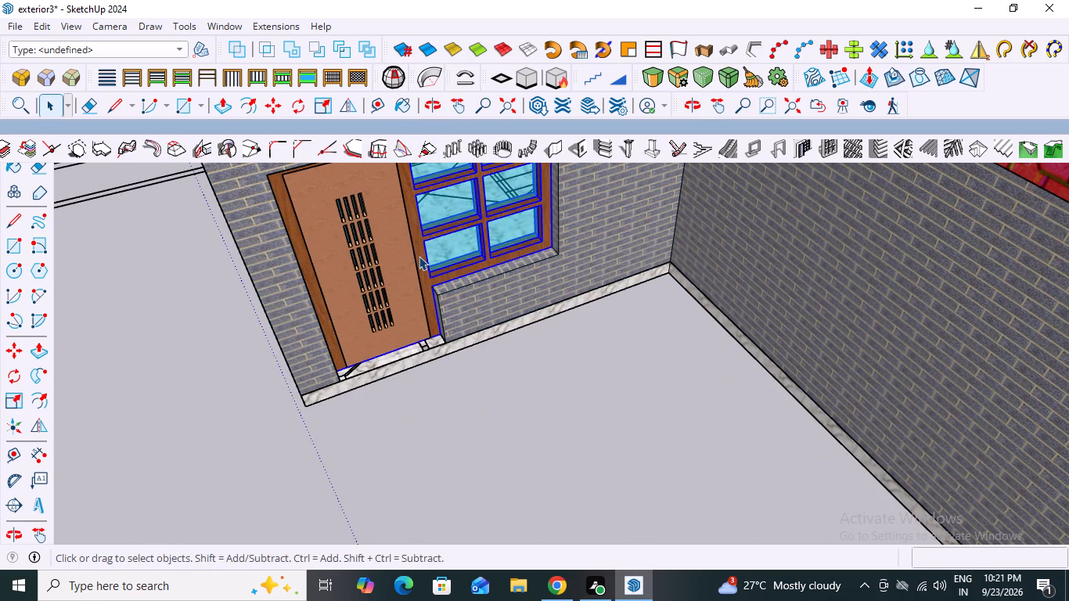
{"action": "scroll", "coordinate": [419, 256], "scroll_direction": "down", "scroll_amount": 3}
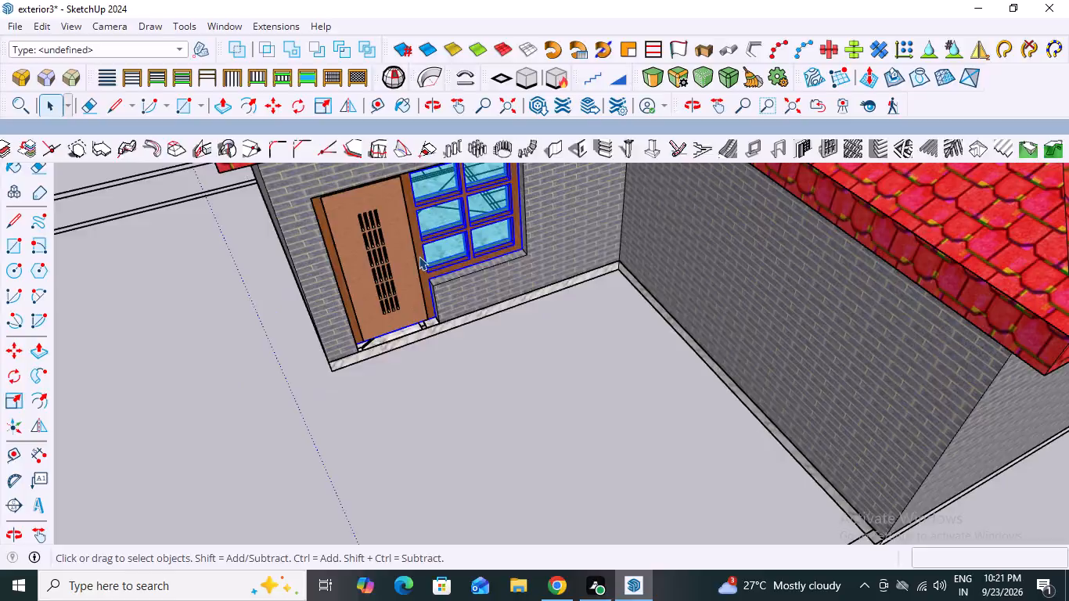
{"action": "left_click", "coordinate": [329, 236], "text": "shift"}
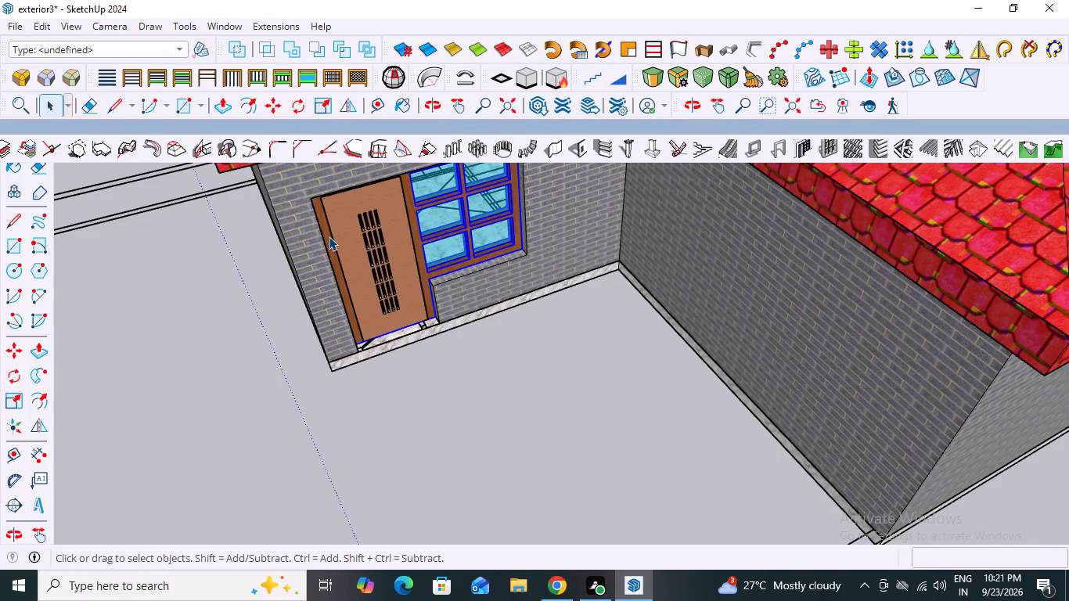
{"action": "double_click", "coordinate": [324, 192]}
{"action": "left_click", "coordinate": [324, 192]}
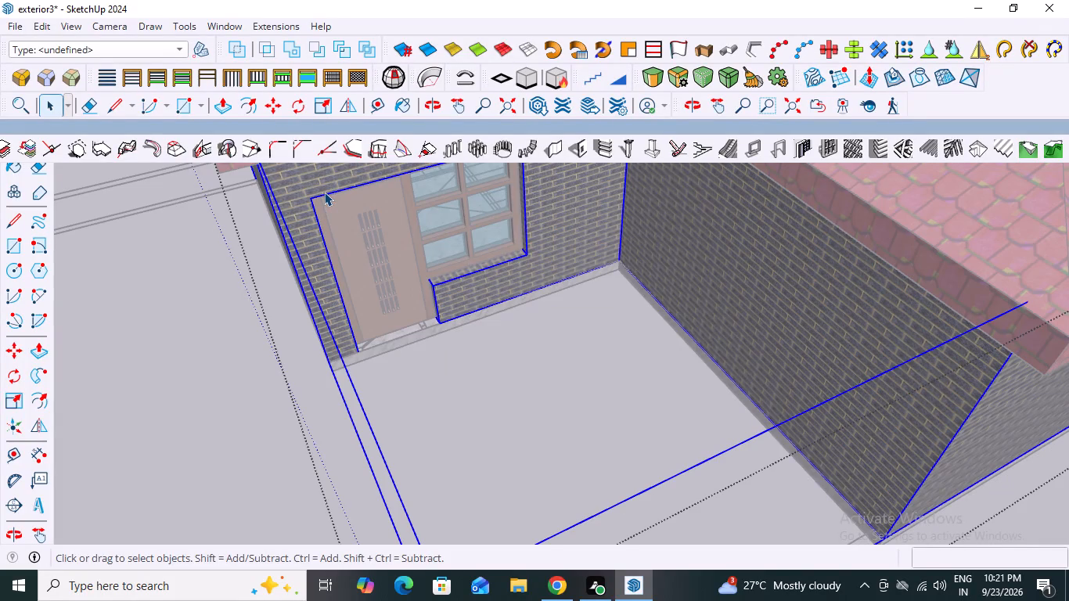
{"action": "scroll", "coordinate": [372, 301], "scroll_direction": "down", "scroll_amount": 3}
{"action": "double_click", "coordinate": [380, 276]}
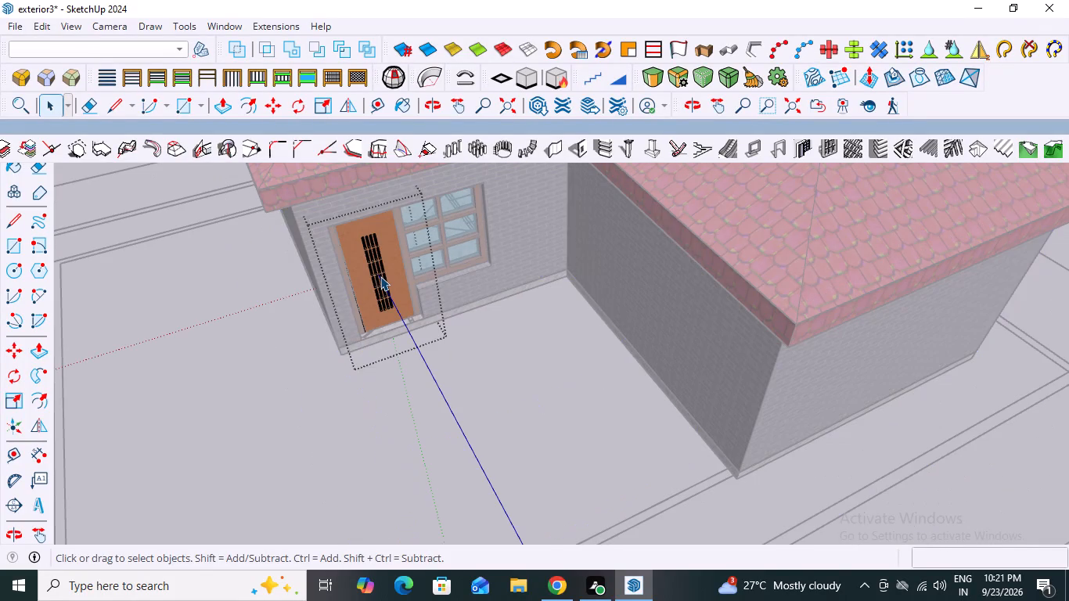
{"action": "scroll", "coordinate": [398, 259], "scroll_direction": "up", "scroll_amount": 3}
{"action": "left_click", "coordinate": [392, 245], "text": "shift"}
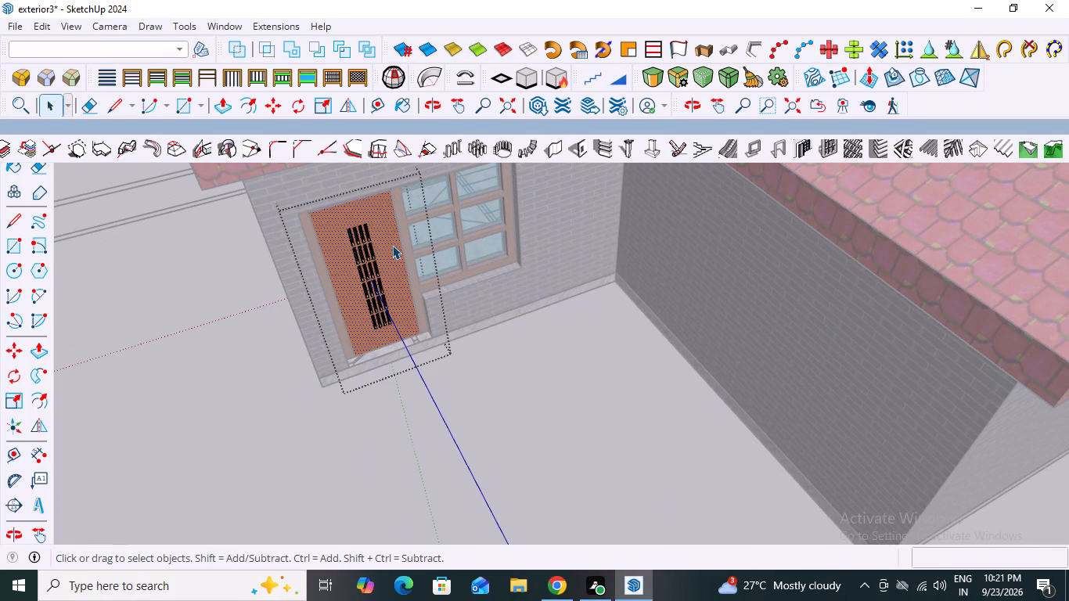
{"action": "double_click", "coordinate": [466, 272]}
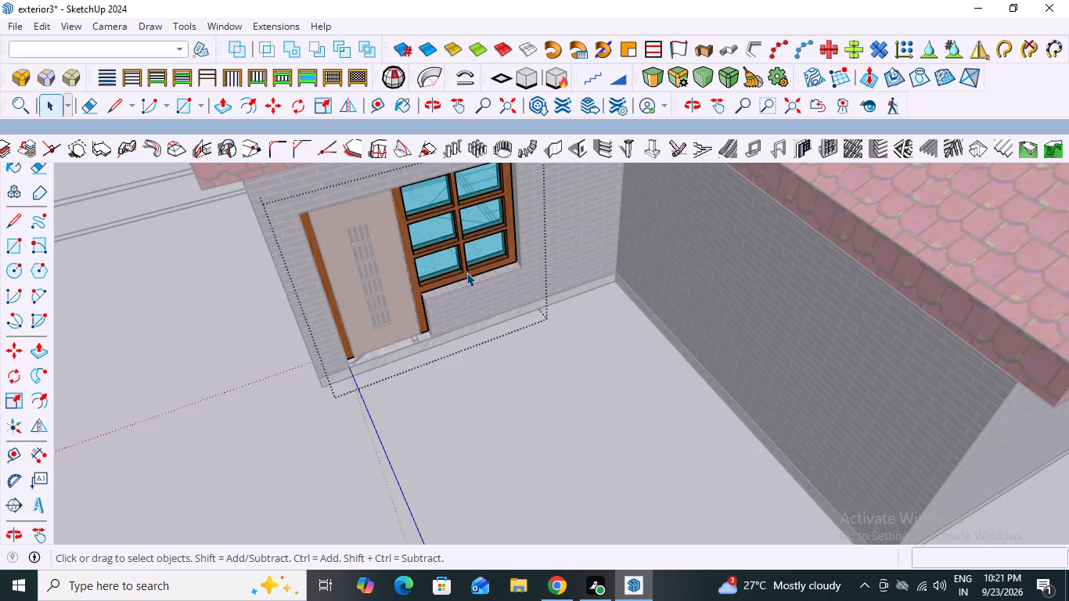
{"action": "left_click", "coordinate": [466, 272]}
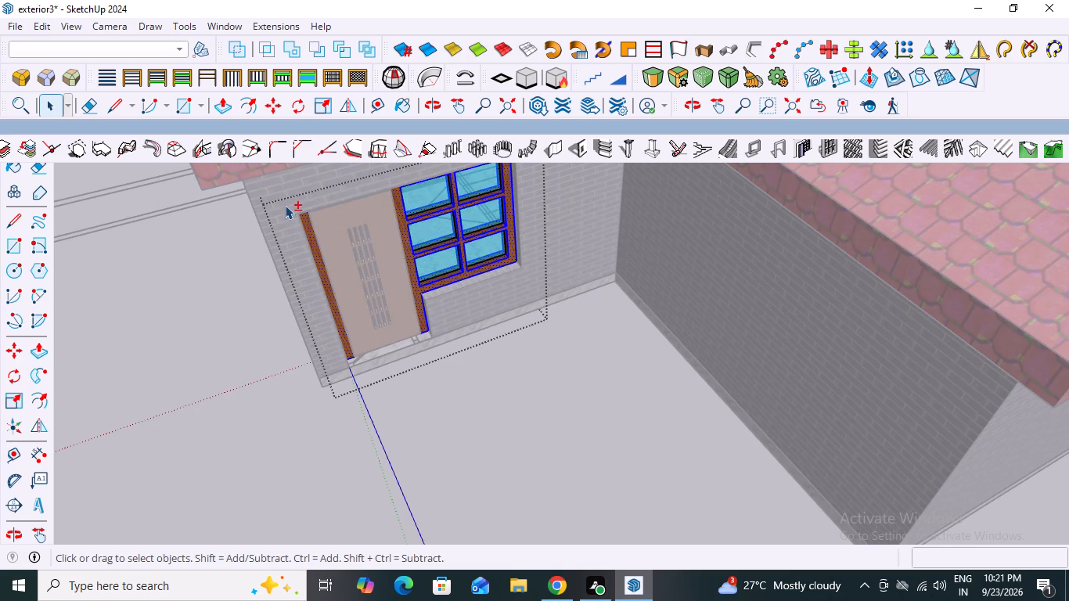
{"action": "left_click", "coordinate": [306, 221], "text": "shift"}
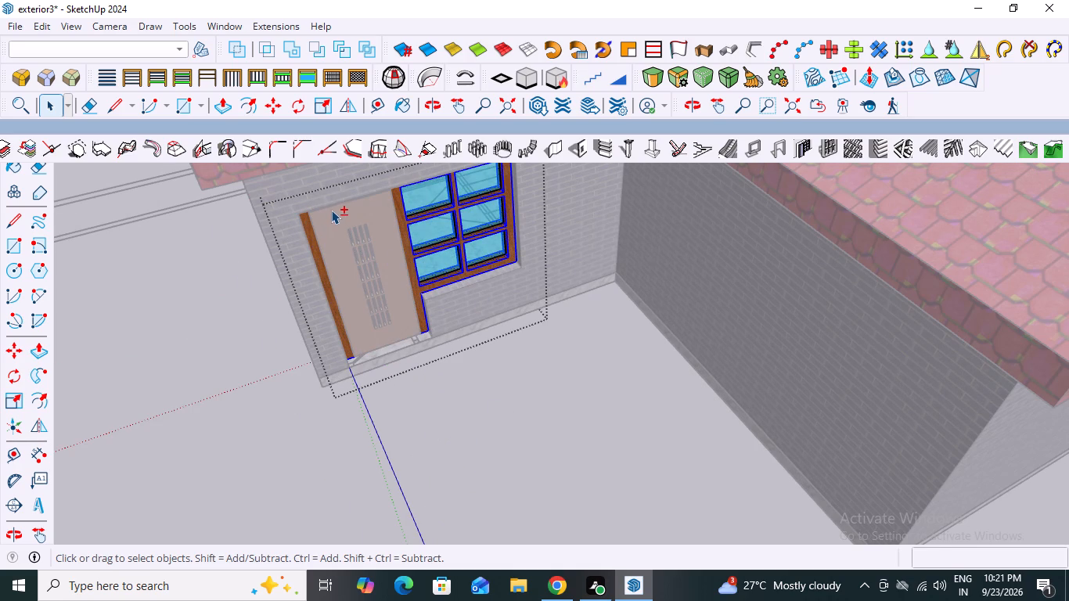
{"action": "left_click", "coordinate": [331, 210], "text": "shift"}
{"action": "double_click", "coordinate": [331, 210]}
{"action": "double_click", "coordinate": [331, 210]}
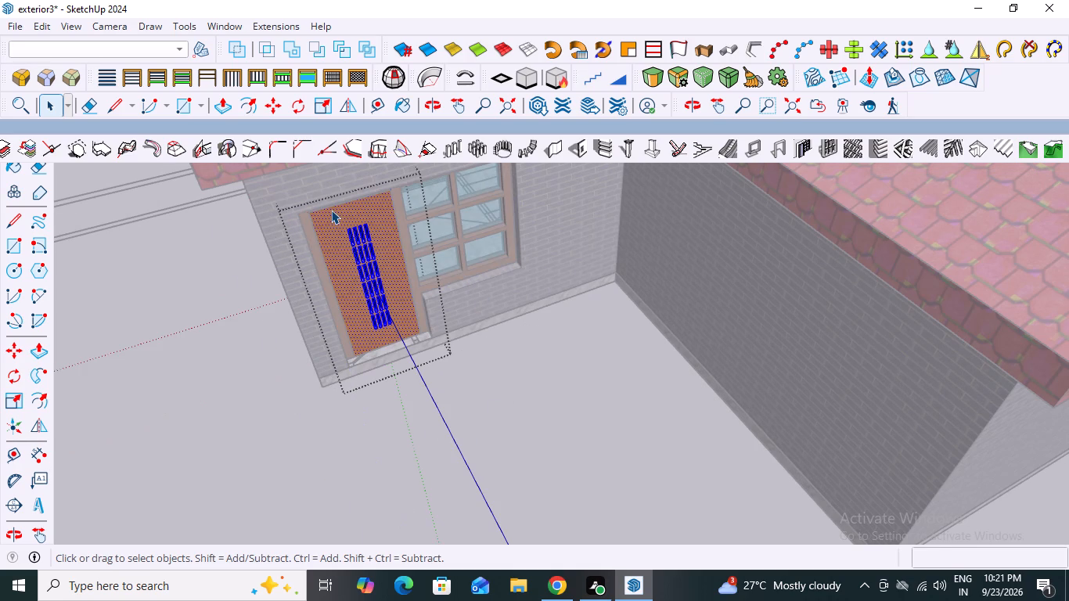
{"action": "left_click", "coordinate": [302, 213], "text": "shift"}
{"action": "double_click", "coordinate": [465, 228]}
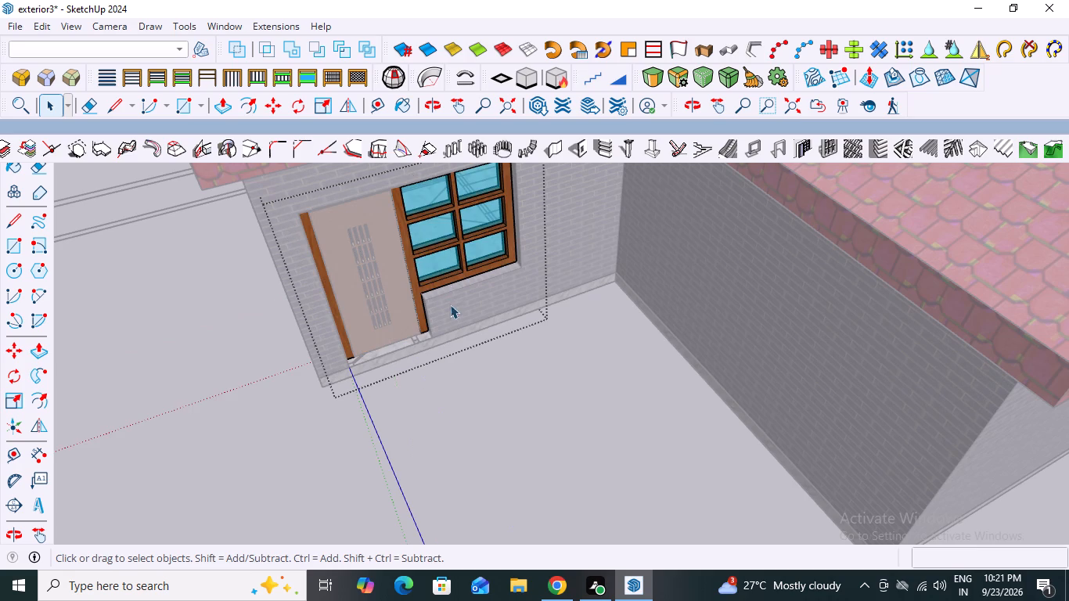
{"action": "key", "text": "space"}
{"action": "left_click", "coordinate": [427, 392]}
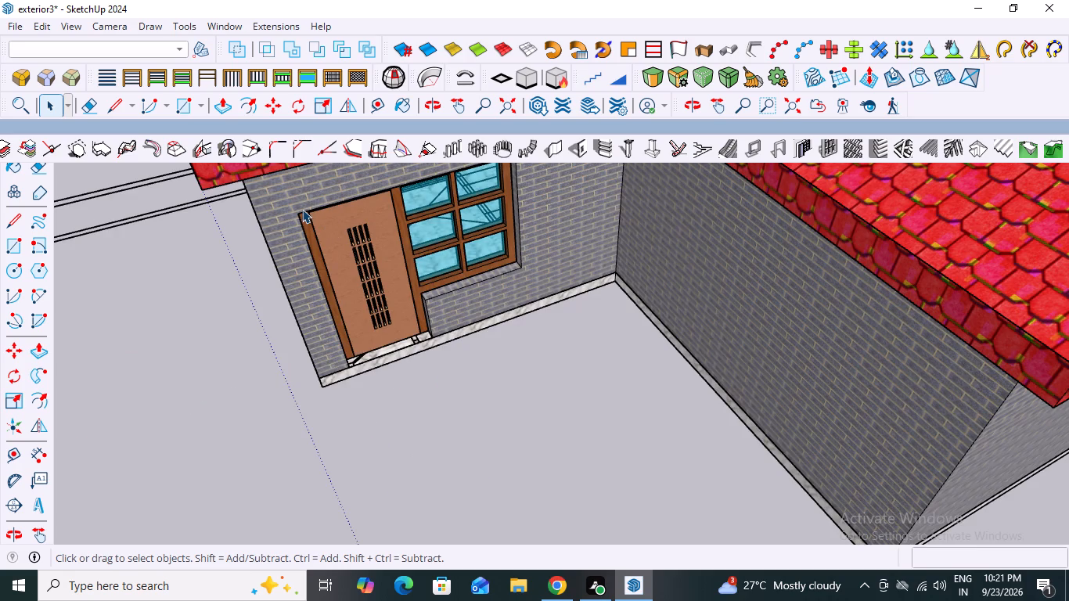
{"action": "left_click", "coordinate": [301, 213]}
{"action": "double_click", "coordinate": [301, 213]}
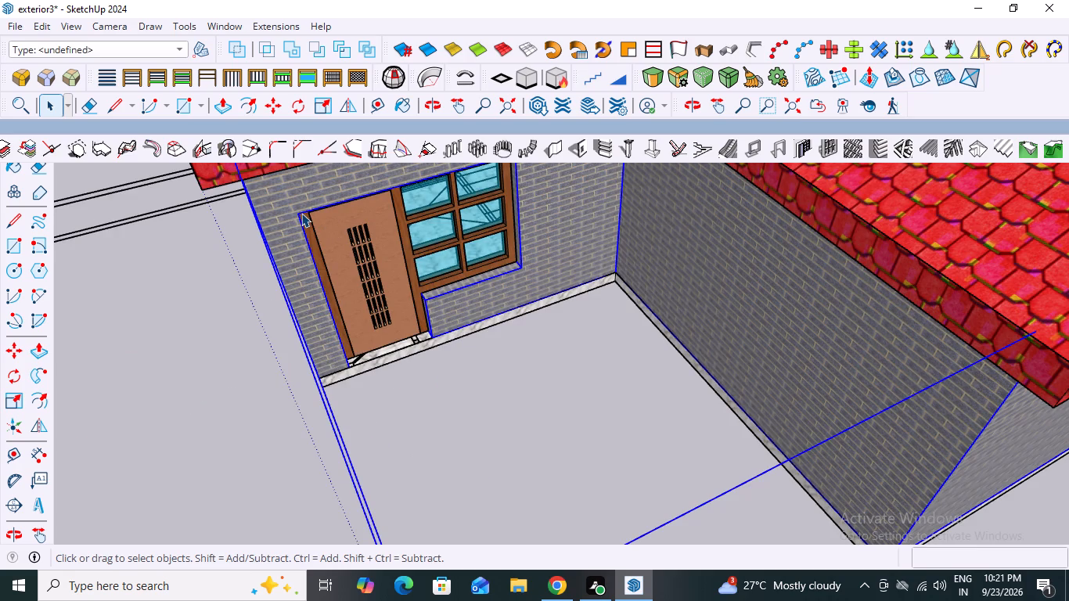
{"action": "left_click", "coordinate": [301, 213]}
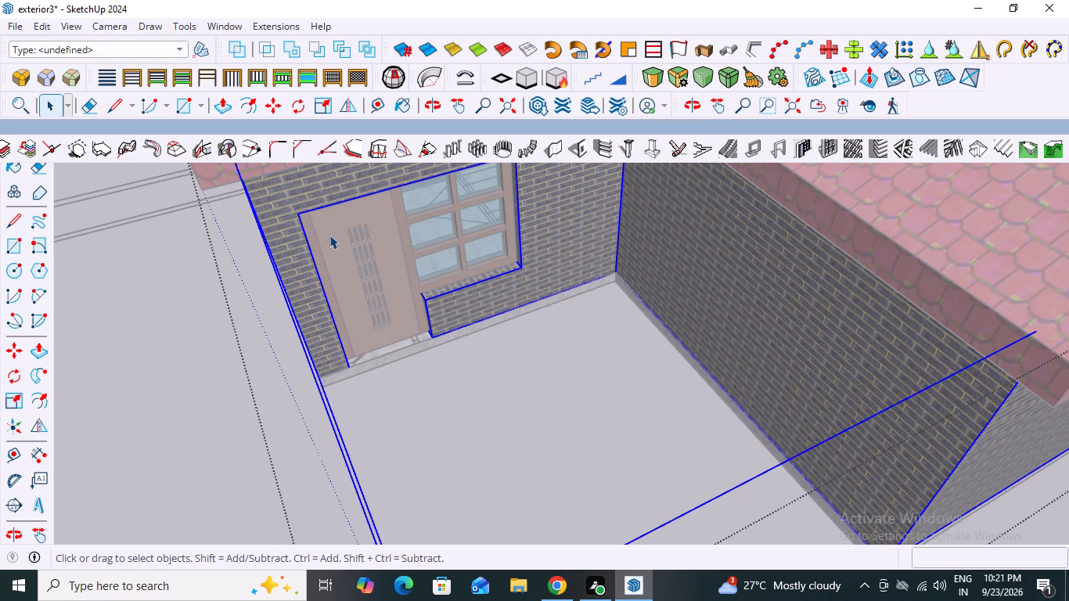
{"action": "double_click", "coordinate": [329, 235]}
{"action": "key", "text": "space"}
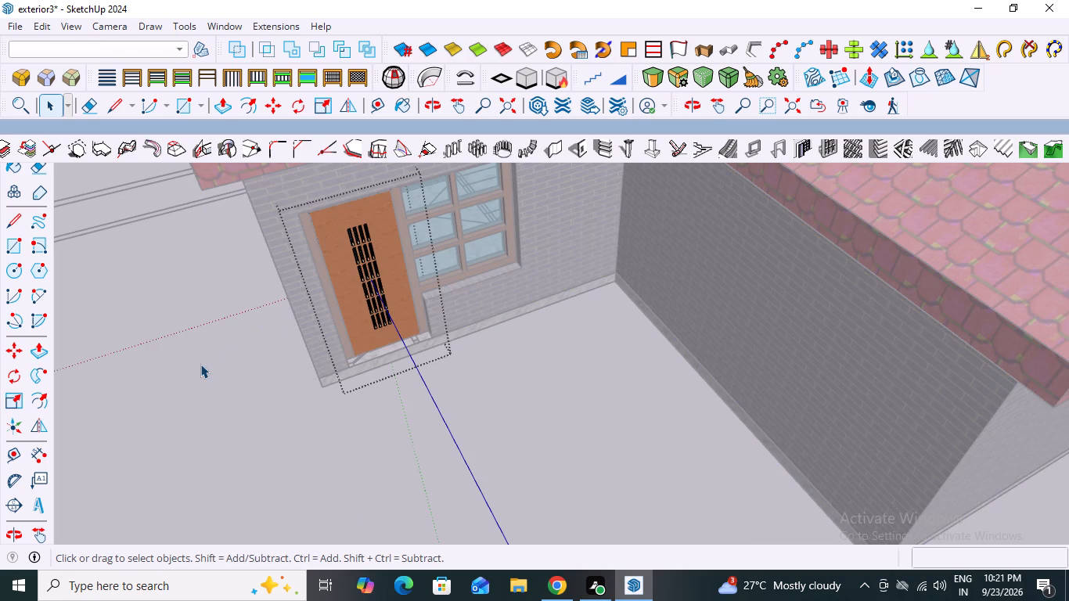
{"action": "left_click", "coordinate": [200, 364]}
Copy the red-roofed house's brick walls, front door, windows and roof about 54' onto the rear corner of the middle house's roof slab.
{"action": "scroll", "coordinate": [200, 374], "scroll_direction": "down", "scroll_amount": 2}
{"action": "left_click_drag", "start_coordinate": [464, 218], "coordinate": [380, 304]}
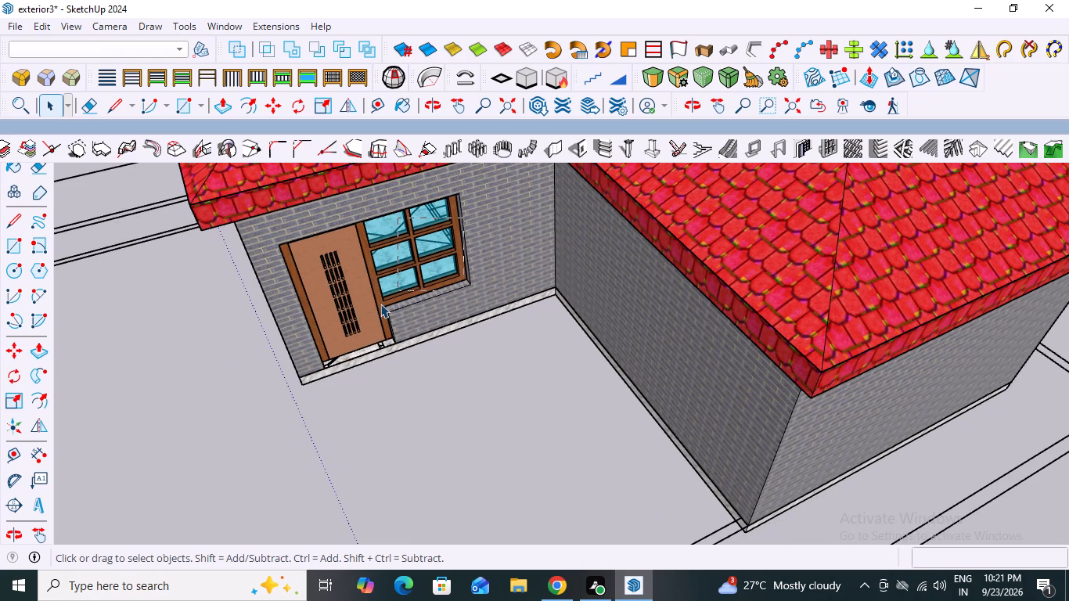
{"action": "left_click_drag", "start_coordinate": [380, 304], "coordinate": [327, 329]}
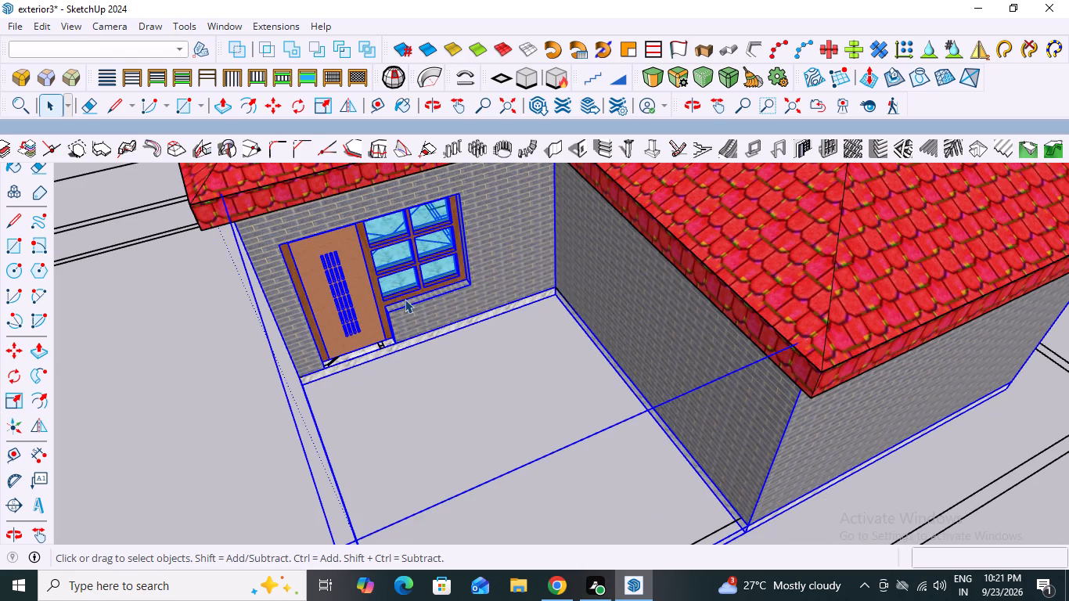
{"action": "scroll", "coordinate": [405, 299], "scroll_direction": "up", "scroll_amount": 9}
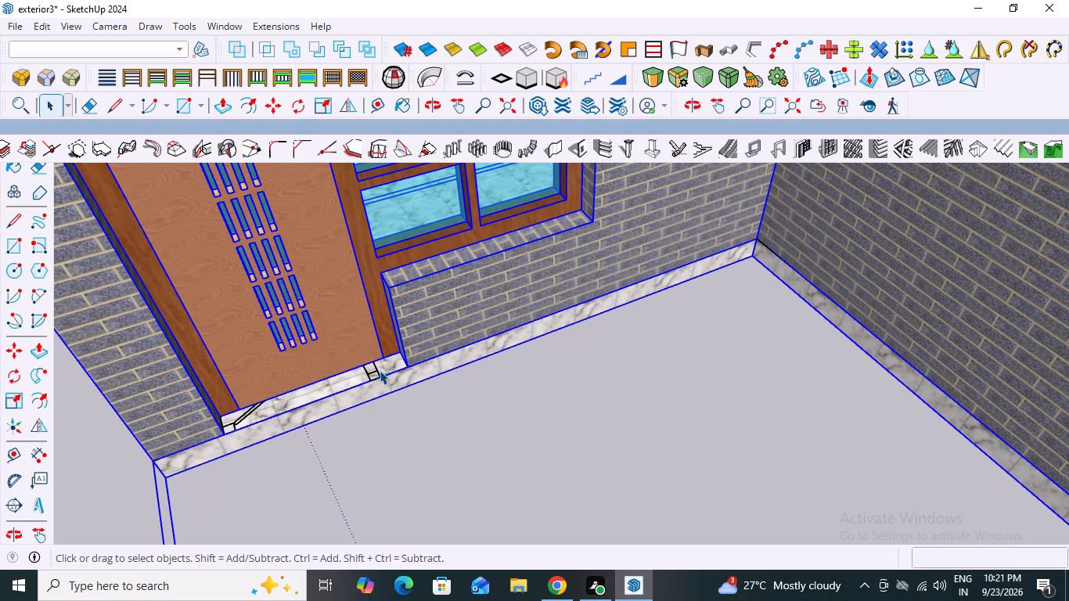
{"action": "scroll", "coordinate": [380, 370], "scroll_direction": "down", "scroll_amount": 14}
{"action": "middle_click_drag", "start_coordinate": [373, 416], "coordinate": [500, 380]}
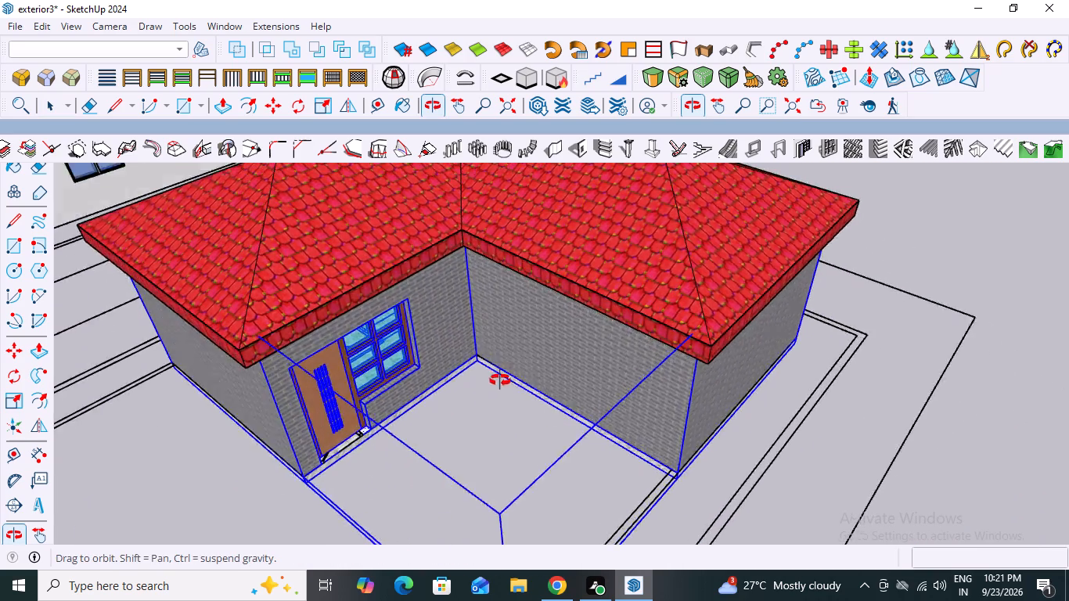
{"action": "middle_click_drag", "start_coordinate": [500, 380], "coordinate": [594, 353]}
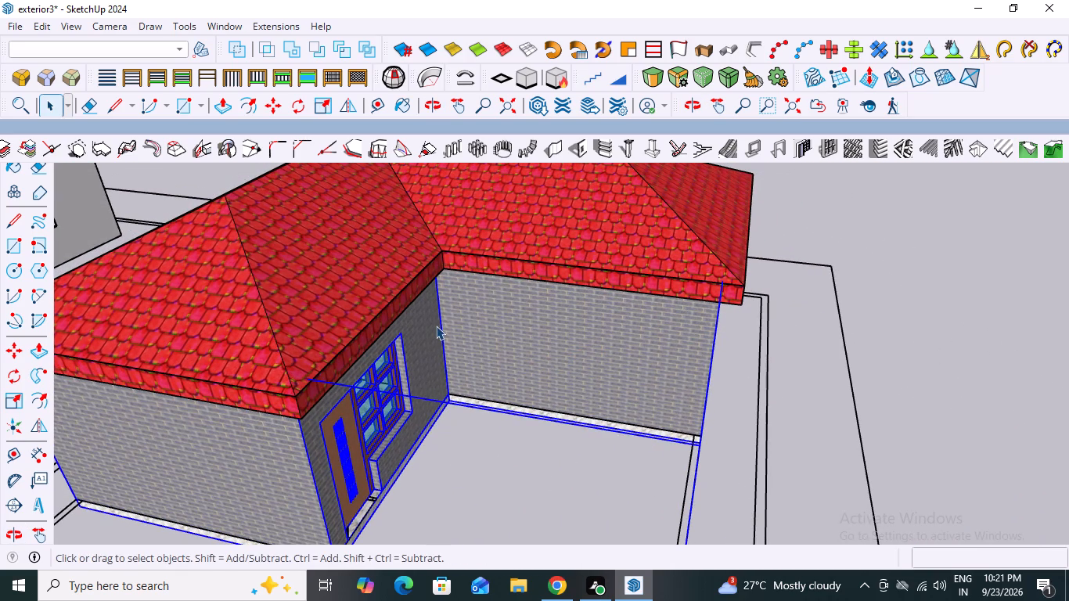
{"action": "left_click", "coordinate": [352, 272], "text": "shift"}
{"action": "scroll", "coordinate": [657, 283], "scroll_direction": "down", "scroll_amount": 6}
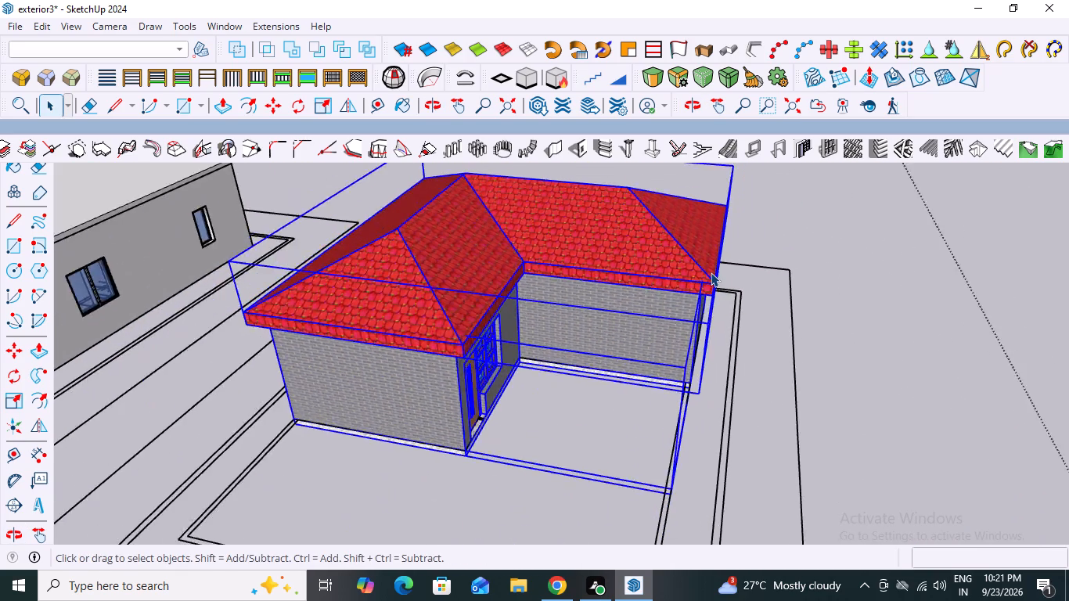
{"action": "scroll", "coordinate": [711, 272], "scroll_direction": "down", "scroll_amount": 1}
{"action": "scroll", "coordinate": [485, 428], "scroll_direction": "up", "scroll_amount": 3}
{"action": "scroll", "coordinate": [528, 419], "scroll_direction": "down", "scroll_amount": 8}
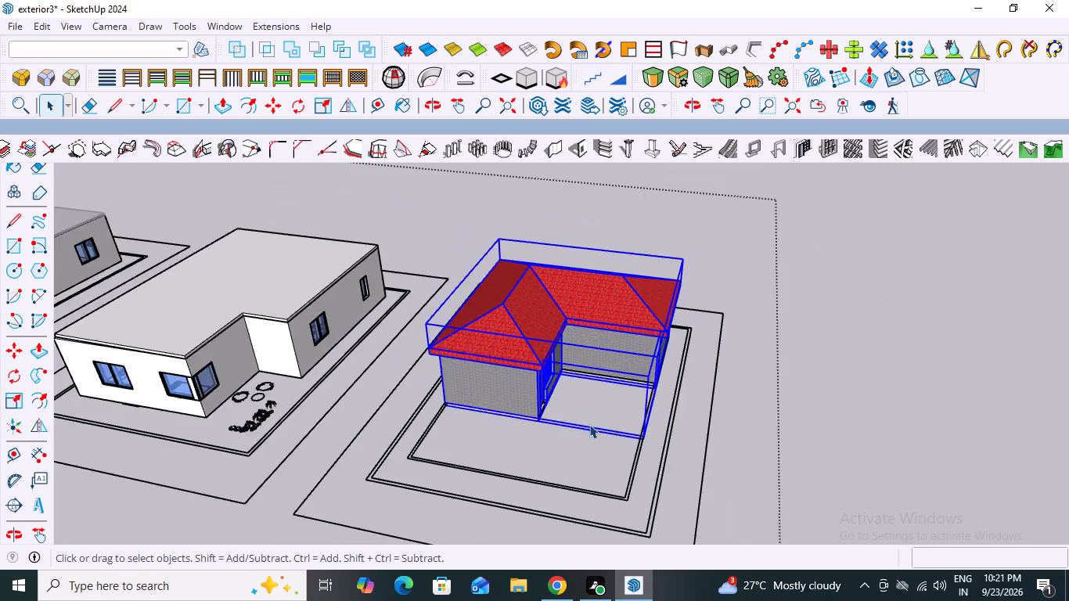
{"action": "middle_click_drag", "start_coordinate": [480, 401], "coordinate": [935, 440]}
{"action": "scroll", "coordinate": [650, 354], "scroll_direction": "up", "scroll_amount": 3}
{"action": "scroll", "coordinate": [517, 340], "scroll_direction": "up", "scroll_amount": 6}
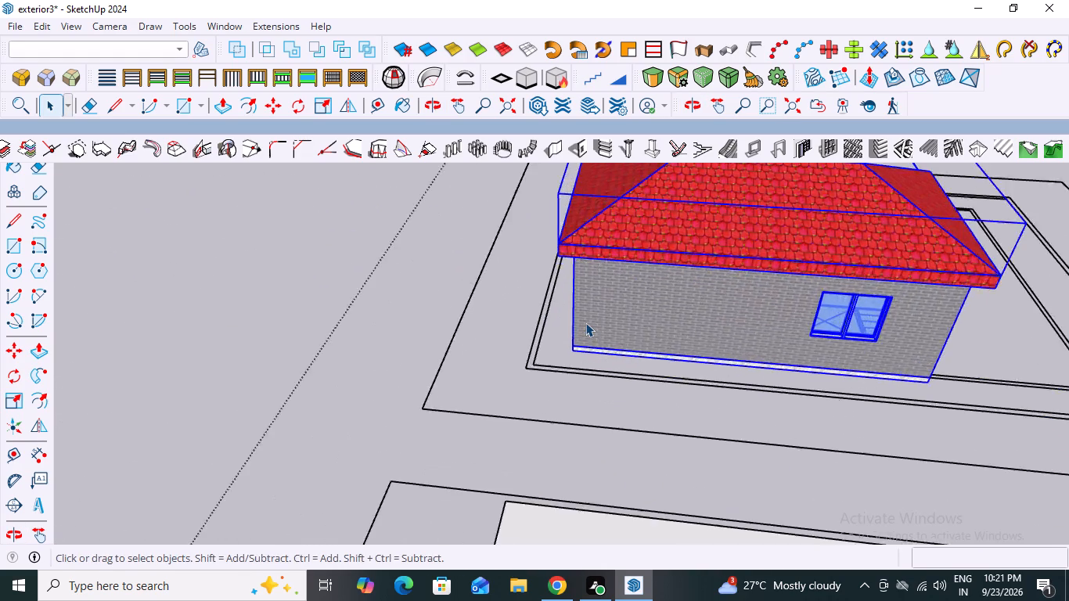
{"action": "scroll", "coordinate": [585, 322], "scroll_direction": "up", "scroll_amount": 2}
{"action": "key", "text": "m"}
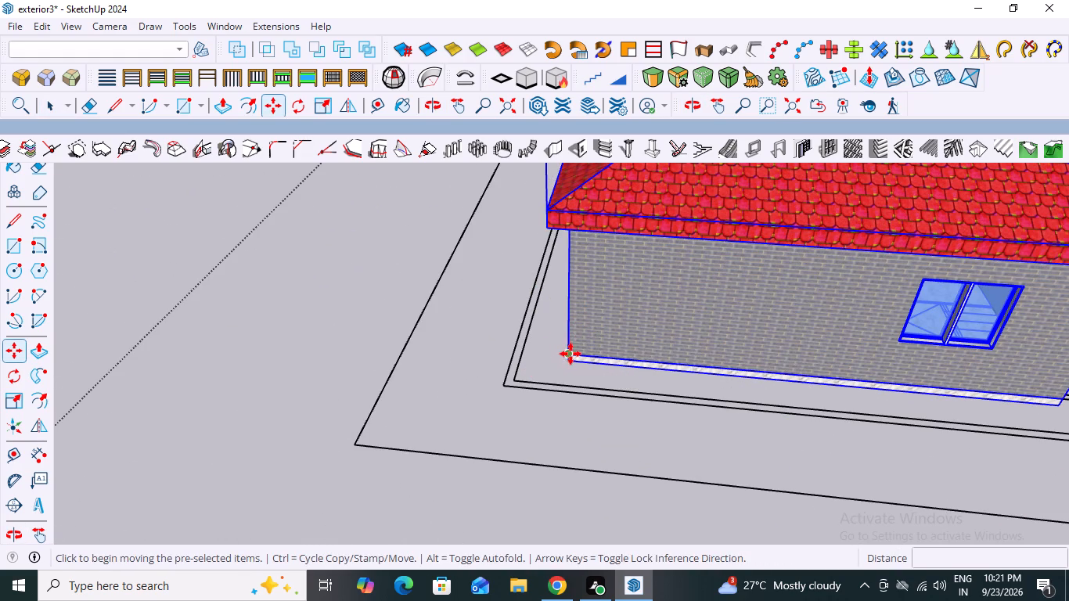
{"action": "left_click_drag", "start_coordinate": [570, 354], "coordinate": [547, 370]}
{"action": "scroll", "coordinate": [310, 441], "scroll_direction": "down", "scroll_amount": 9}
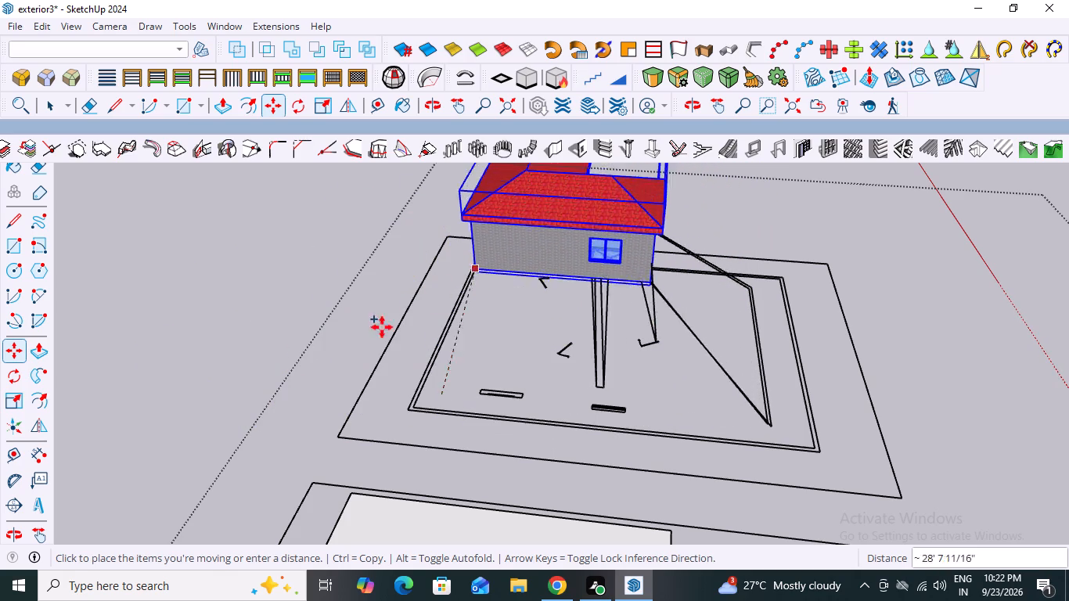
{"action": "scroll", "coordinate": [189, 396], "scroll_direction": "down", "scroll_amount": 4}
{"action": "scroll", "coordinate": [267, 383], "scroll_direction": "down", "scroll_amount": 4}
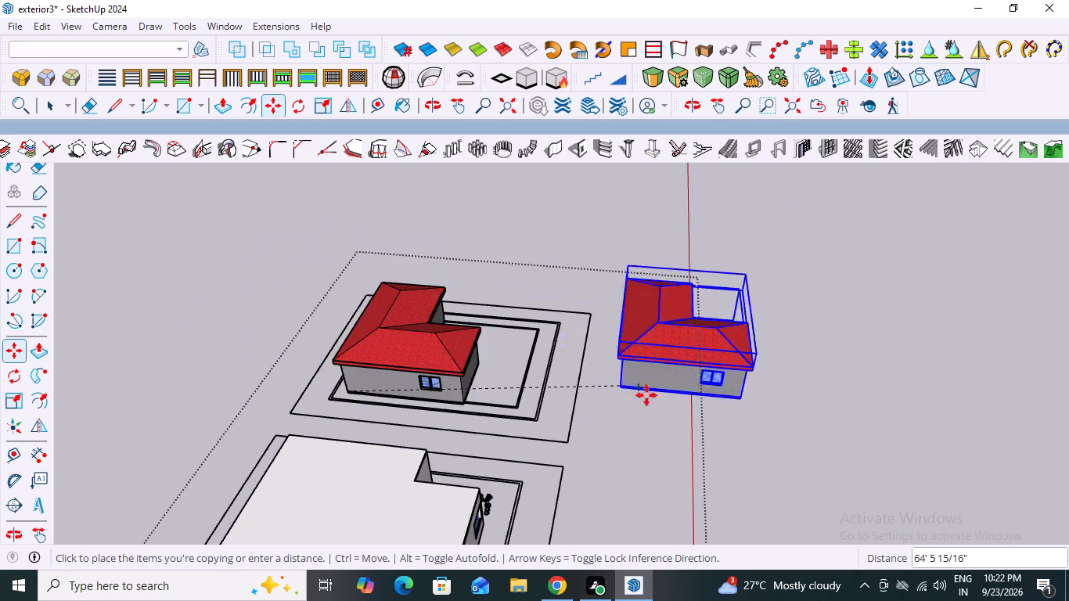
{"action": "scroll", "coordinate": [647, 395], "scroll_direction": "down", "scroll_amount": 7}
{"action": "scroll", "coordinate": [309, 520], "scroll_direction": "up", "scroll_amount": 5}
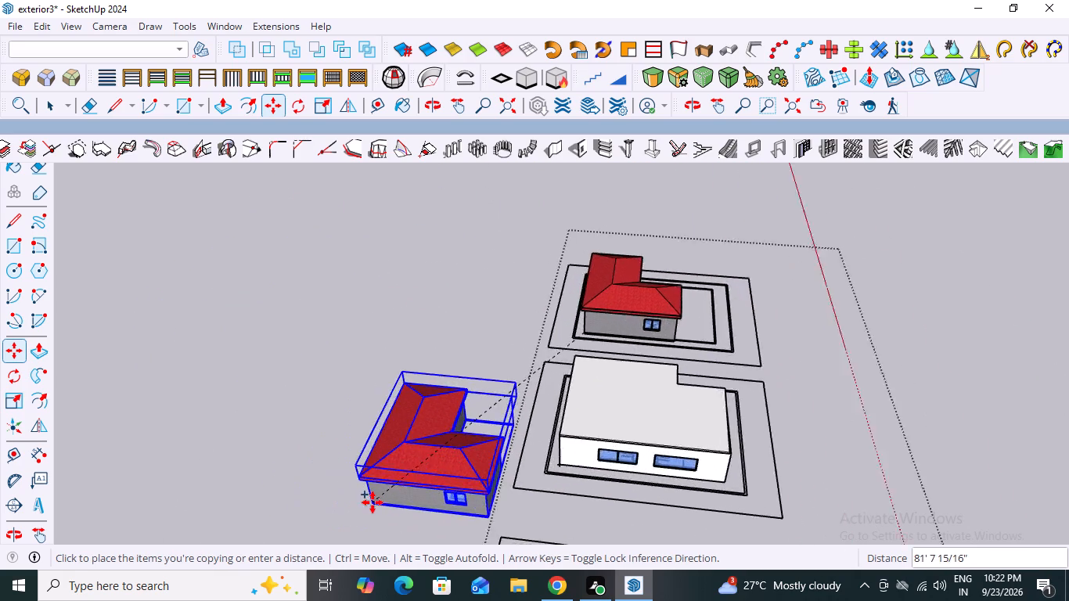
{"action": "scroll", "coordinate": [373, 502], "scroll_direction": "up", "scroll_amount": 5}
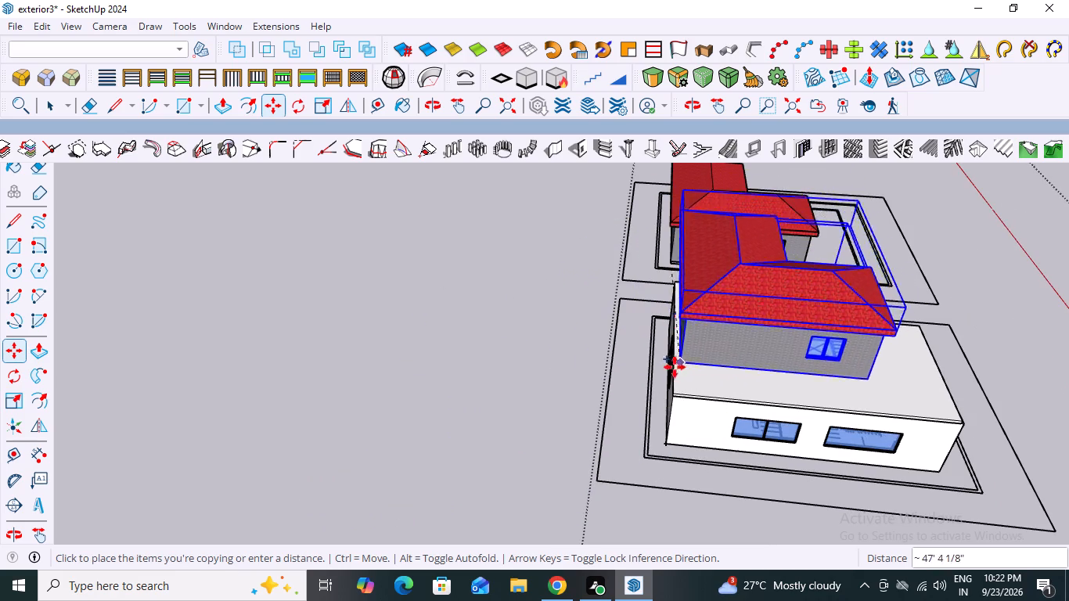
{"action": "scroll", "coordinate": [669, 383], "scroll_direction": "up", "scroll_amount": 11}
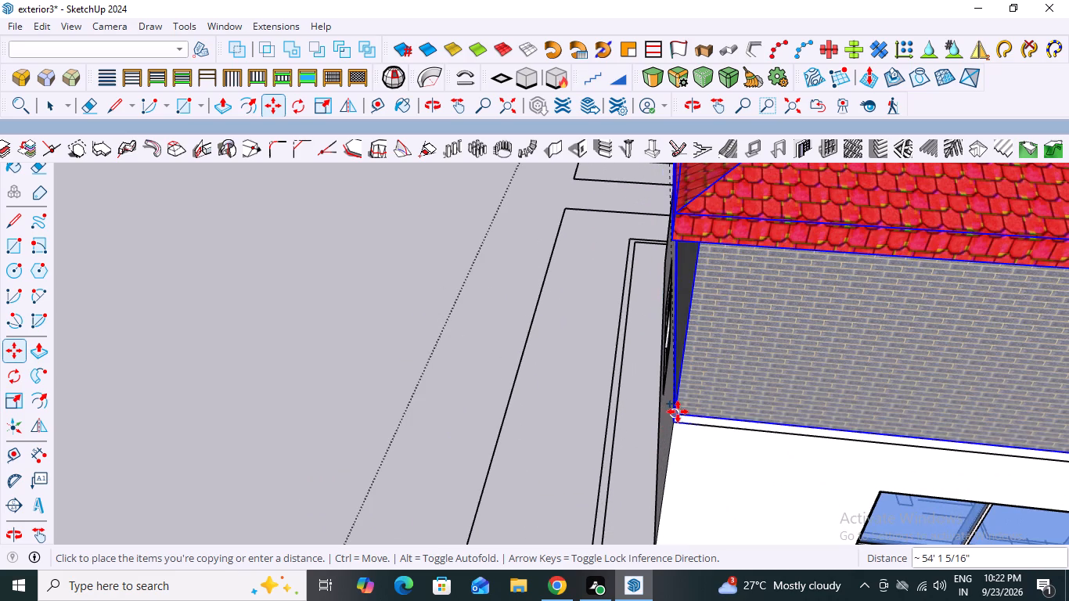
{"action": "left_click", "coordinate": [681, 412]}
{"action": "scroll", "coordinate": [487, 387], "scroll_direction": "down", "scroll_amount": 9}
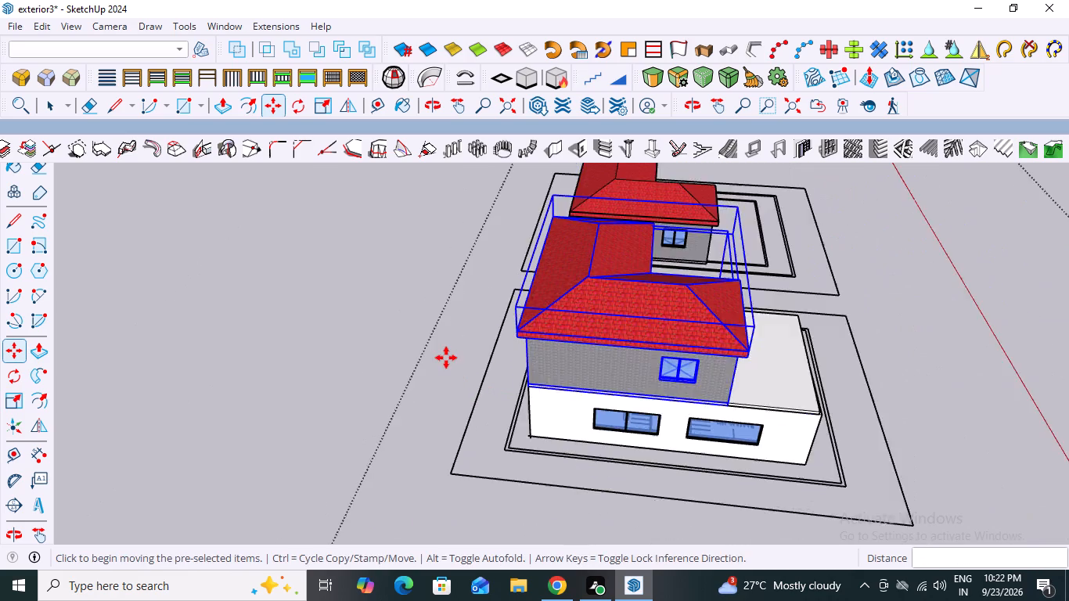
{"action": "scroll", "coordinate": [446, 358], "scroll_direction": "down", "scroll_amount": 5}
{"action": "key", "text": "space"}
{"action": "left_click", "coordinate": [775, 352]}
Inspect the copied brick storey and red roof on the middle house from several sides, comparing it with the neighbouring houses.
{"action": "middle_click_drag", "start_coordinate": [701, 400], "coordinate": [296, 401]}
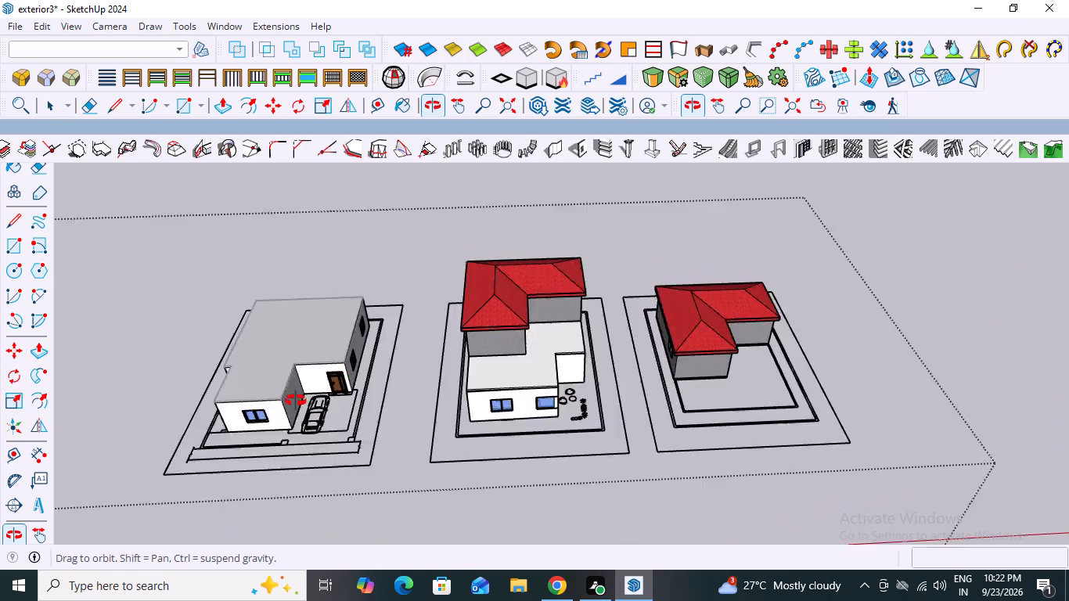
{"action": "middle_click_drag", "start_coordinate": [296, 401], "coordinate": [196, 398]}
{"action": "scroll", "coordinate": [559, 335], "scroll_direction": "up", "scroll_amount": 11}
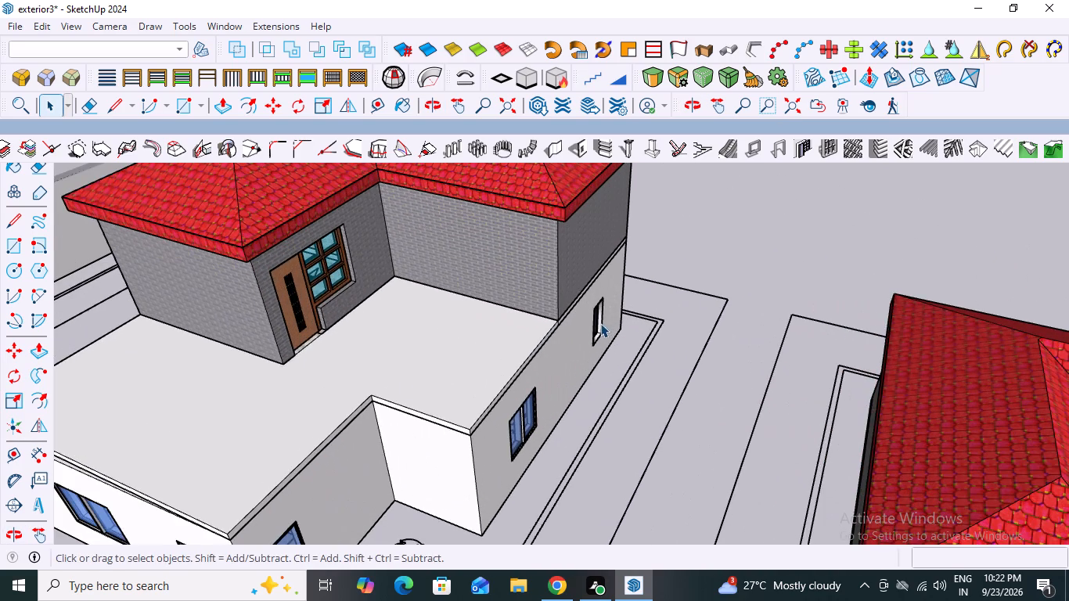
{"action": "scroll", "coordinate": [323, 331], "scroll_direction": "up", "scroll_amount": 3}
{"action": "scroll", "coordinate": [323, 331], "scroll_direction": "down", "scroll_amount": 14}
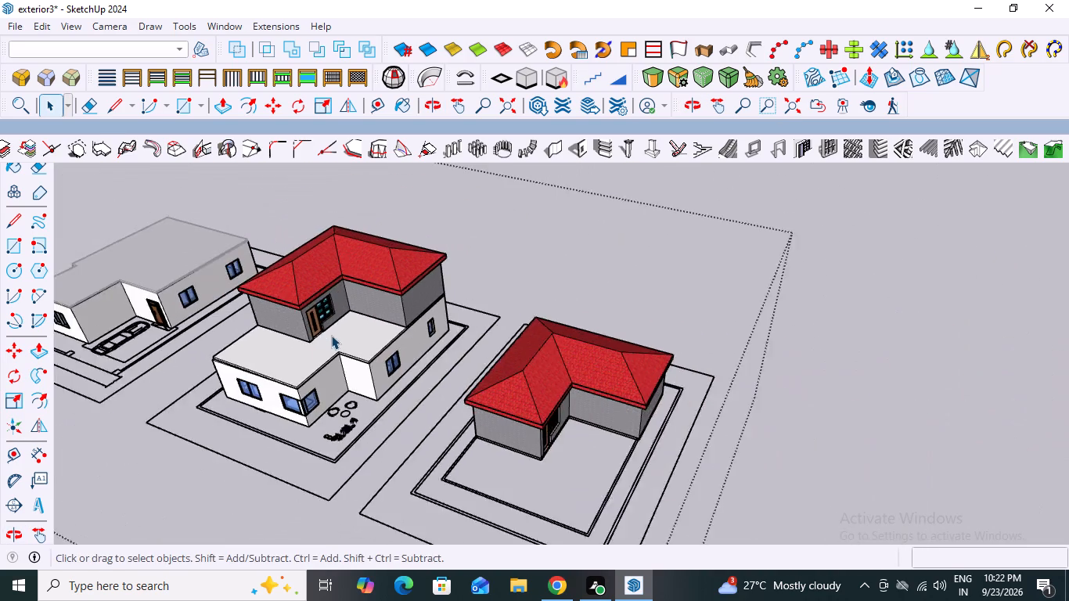
{"action": "scroll", "coordinate": [331, 335], "scroll_direction": "down", "scroll_amount": 4}
{"action": "middle_click_drag", "start_coordinate": [369, 384], "coordinate": [505, 322]}
{"action": "scroll", "coordinate": [552, 317], "scroll_direction": "down", "scroll_amount": 8}
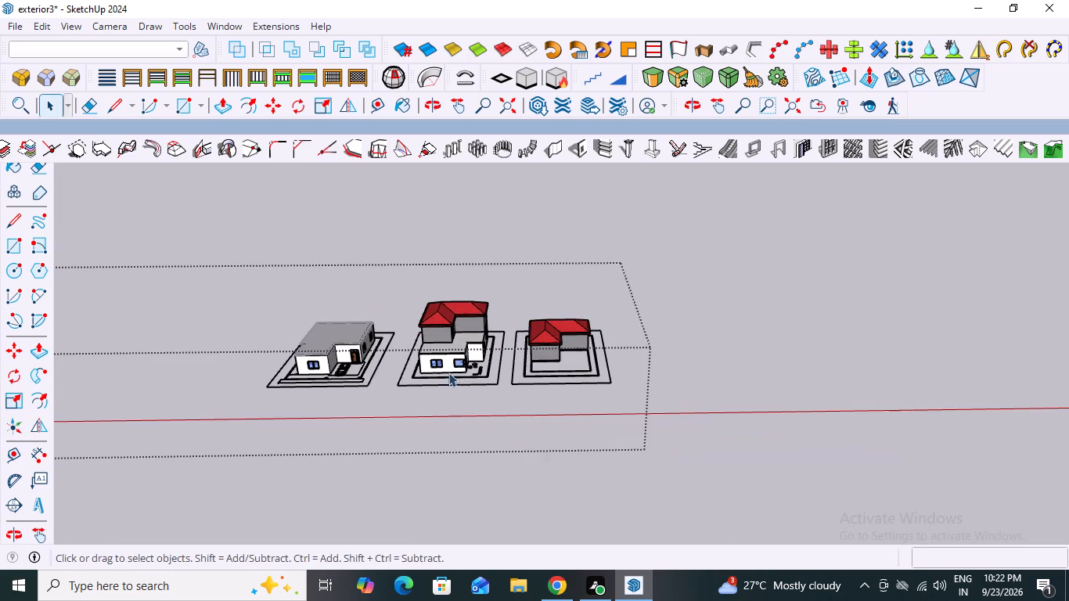
{"action": "middle_click_drag", "start_coordinate": [451, 371], "coordinate": [483, 300]}
{"action": "scroll", "coordinate": [440, 370], "scroll_direction": "up", "scroll_amount": 13}
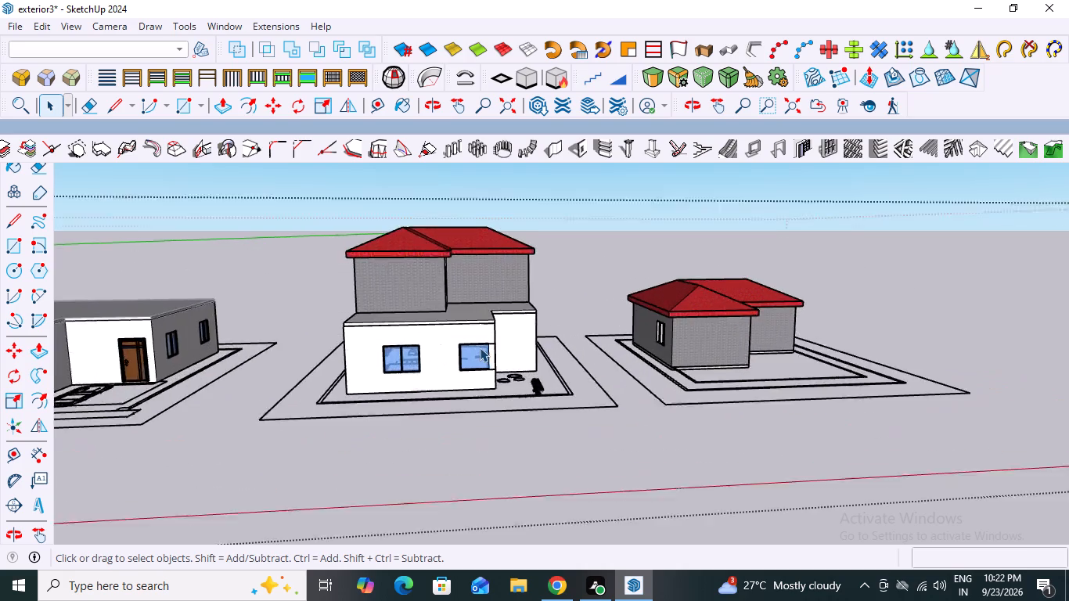
{"action": "scroll", "coordinate": [480, 347], "scroll_direction": "up", "scroll_amount": 2}
{"action": "scroll", "coordinate": [454, 211], "scroll_direction": "up", "scroll_amount": 5}
{"action": "middle_click_drag", "start_coordinate": [499, 351], "coordinate": [377, 360]}
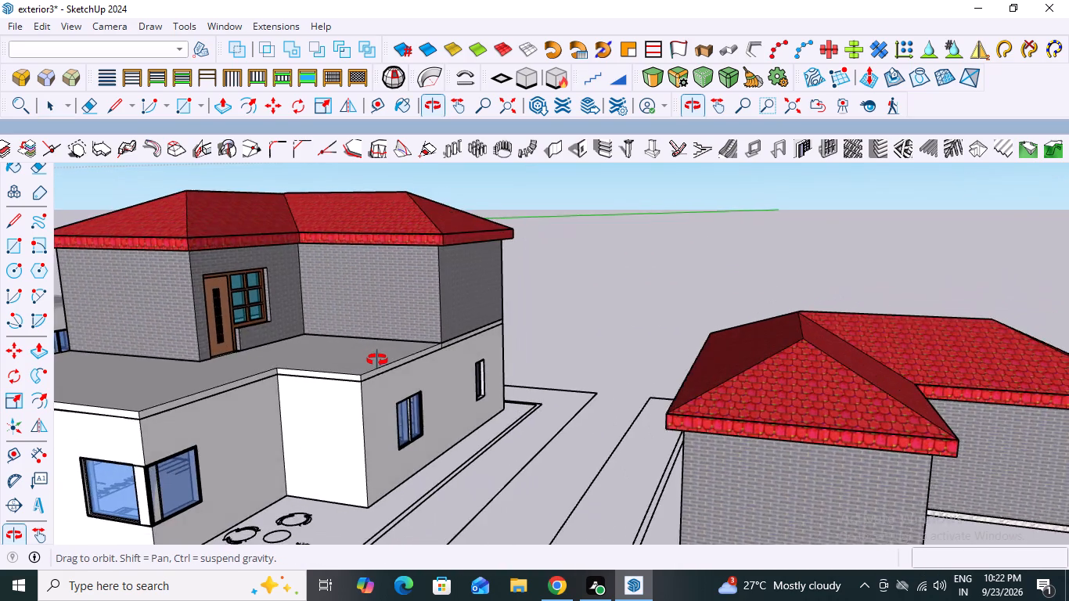
{"action": "middle_click_drag", "start_coordinate": [377, 360], "coordinate": [416, 351]}
{"action": "scroll", "coordinate": [492, 330], "scroll_direction": "down", "scroll_amount": 8}
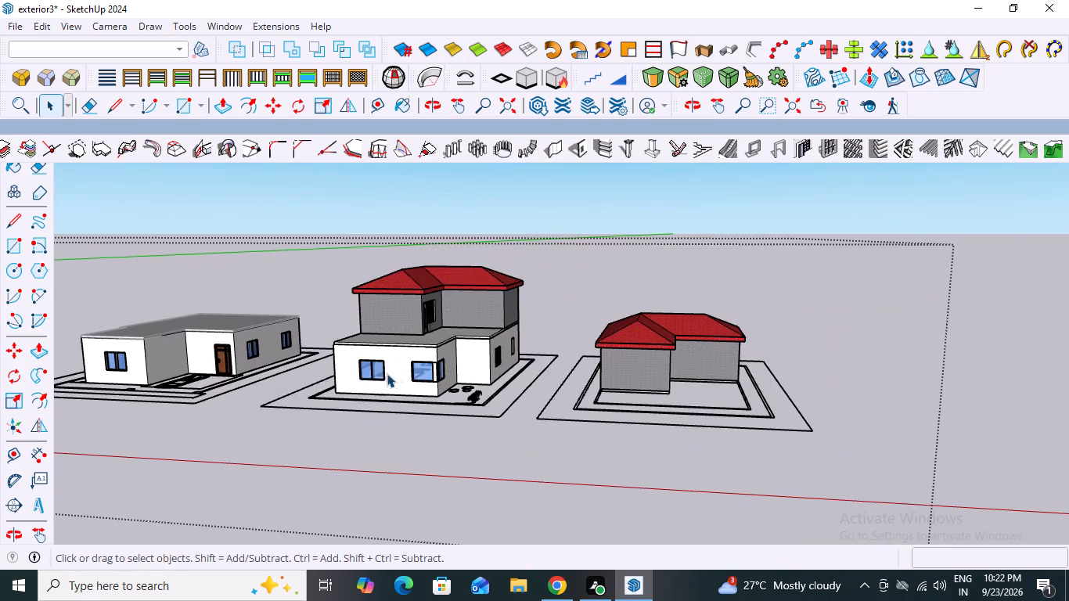
{"action": "middle_click_drag", "start_coordinate": [401, 375], "coordinate": [494, 373]}
{"action": "scroll", "coordinate": [494, 373], "scroll_direction": "down", "scroll_amount": 4}
{"action": "middle_click_drag", "start_coordinate": [209, 369], "coordinate": [239, 389]}
{"action": "scroll", "coordinate": [234, 404], "scroll_direction": "up", "scroll_amount": 5}
{"action": "scroll", "coordinate": [583, 398], "scroll_direction": "up", "scroll_amount": 2}
Move the middle house's white walls, brick upper storey and red roof about 61' 1" onto the rear roof corner of the grey-roofed house.
{"action": "left_click", "coordinate": [570, 342]}
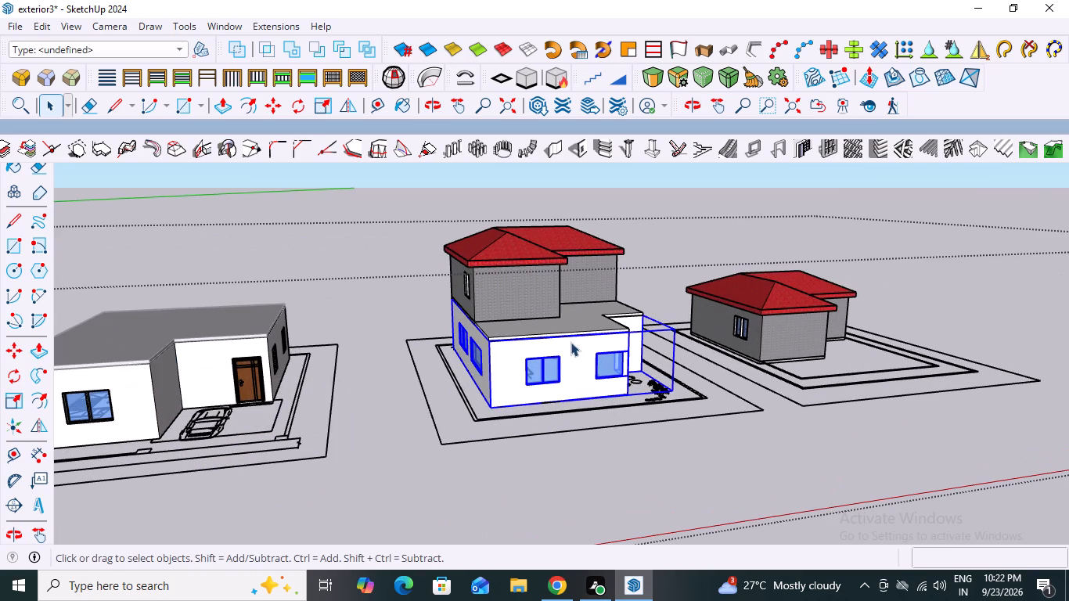
{"action": "left_click", "coordinate": [512, 272], "text": "shift"}
{"action": "left_click", "coordinate": [520, 247], "text": "shift"}
{"action": "scroll", "coordinate": [557, 303], "scroll_direction": "down", "scroll_amount": 2}
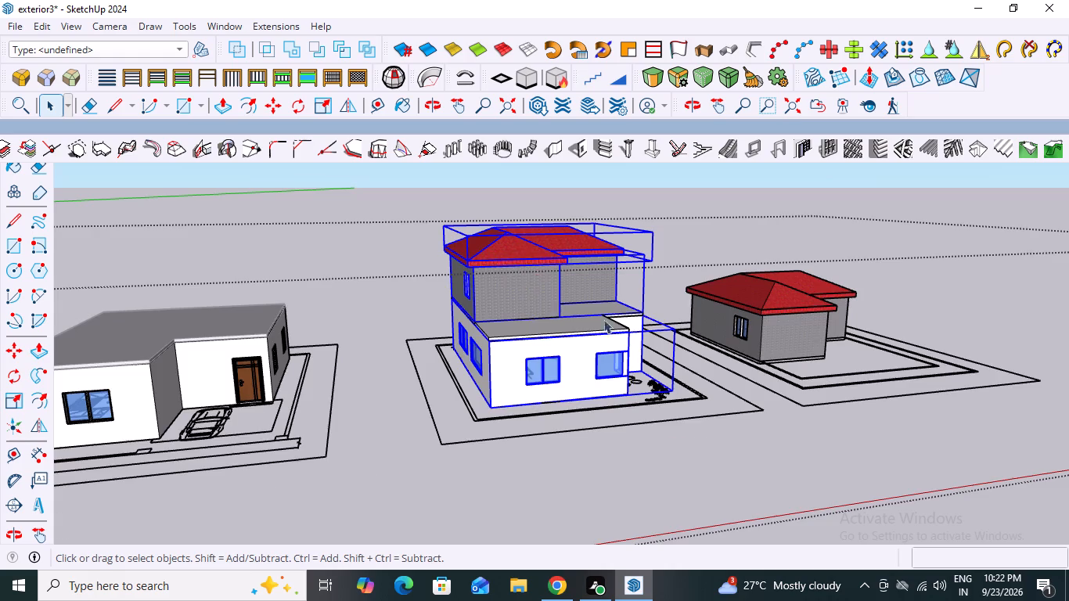
{"action": "scroll", "coordinate": [603, 319], "scroll_direction": "down", "scroll_amount": 7}
{"action": "middle_click_drag", "start_coordinate": [568, 374], "coordinate": [330, 329]}
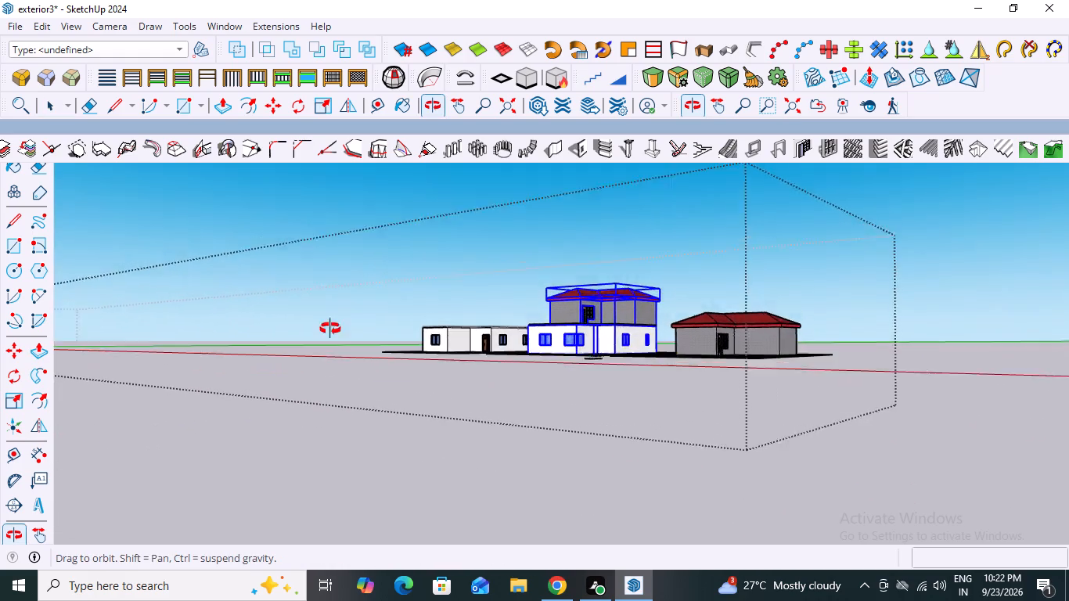
{"action": "middle_click_drag", "start_coordinate": [330, 329], "coordinate": [613, 404]}
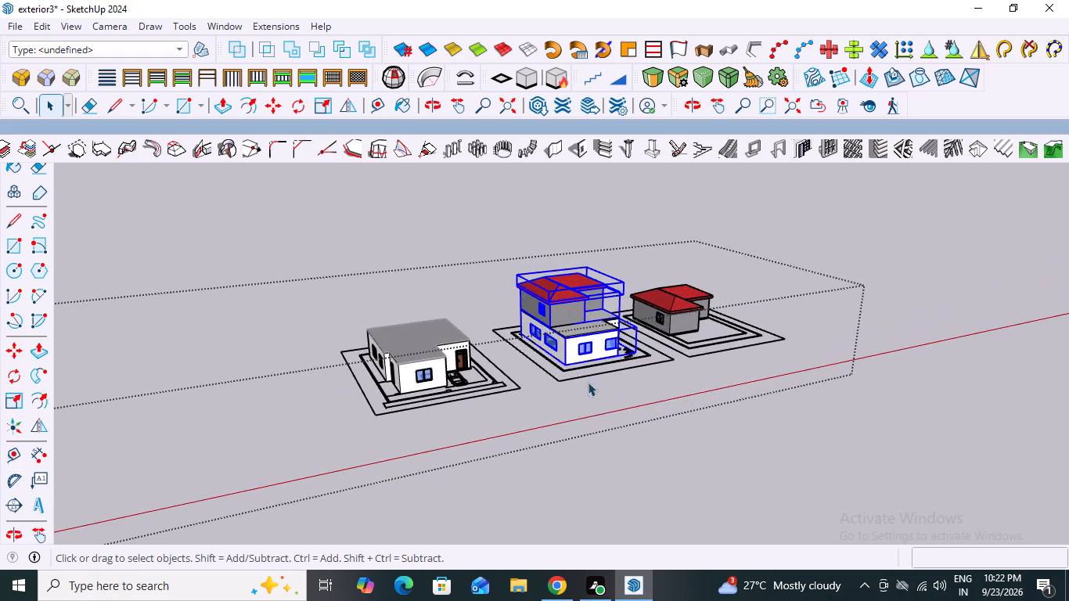
{"action": "scroll", "coordinate": [574, 371], "scroll_direction": "up", "scroll_amount": 2}
{"action": "middle_click_drag", "start_coordinate": [534, 387], "coordinate": [787, 398]}
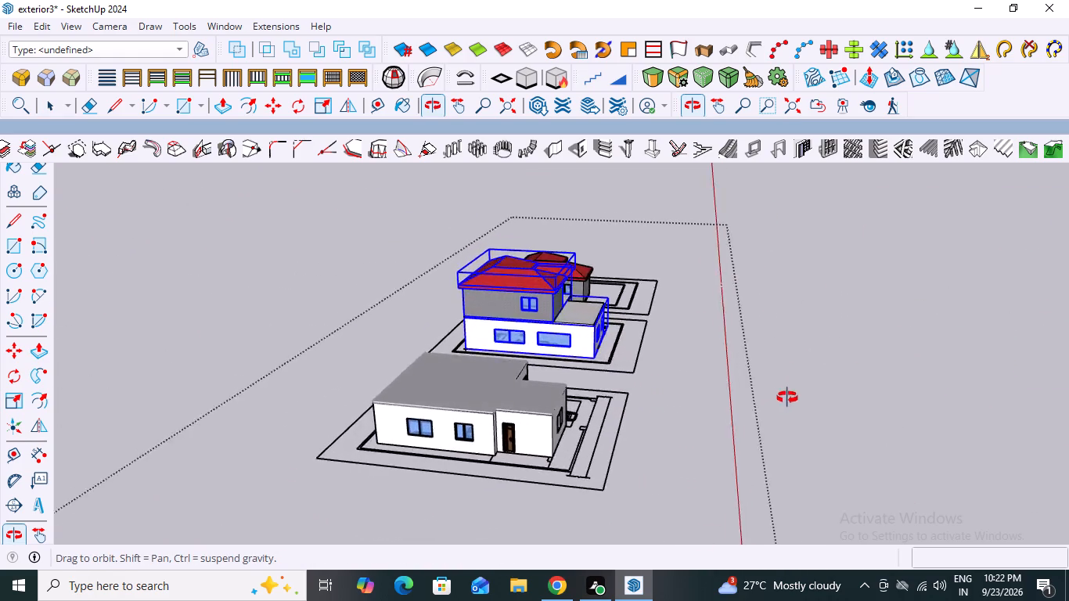
{"action": "middle_click_drag", "start_coordinate": [787, 398], "coordinate": [885, 452]}
{"action": "scroll", "coordinate": [466, 364], "scroll_direction": "up", "scroll_amount": 3}
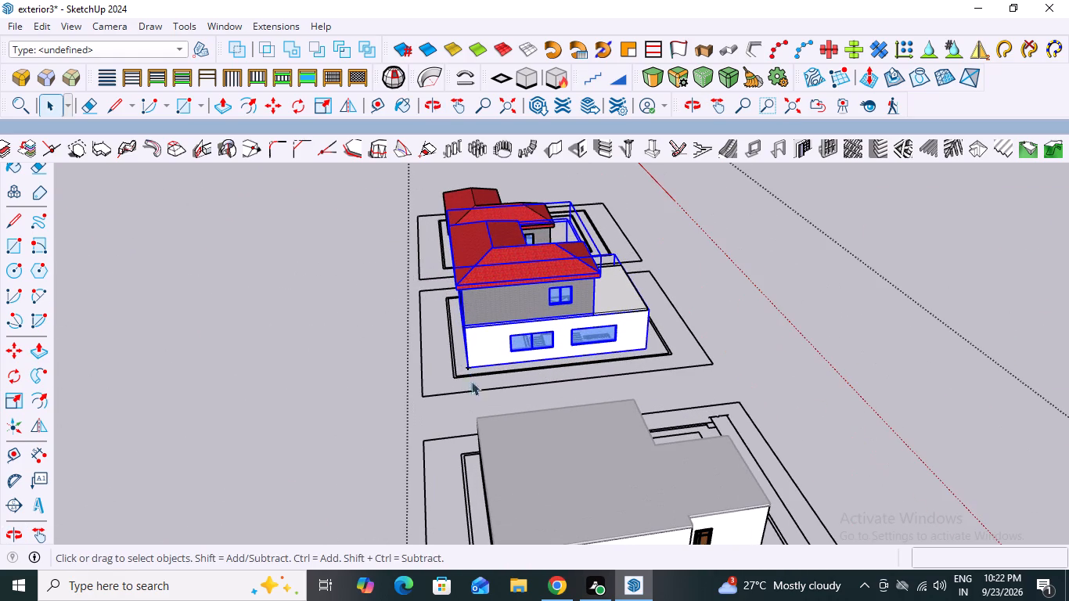
{"action": "key", "text": "m"}
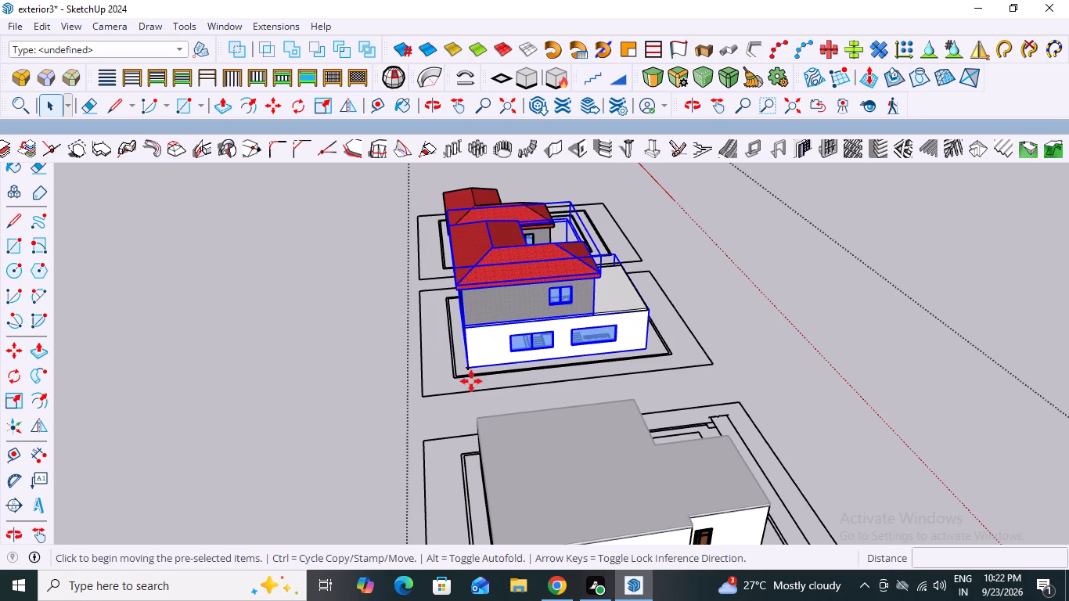
{"action": "left_click", "coordinate": [470, 368]}
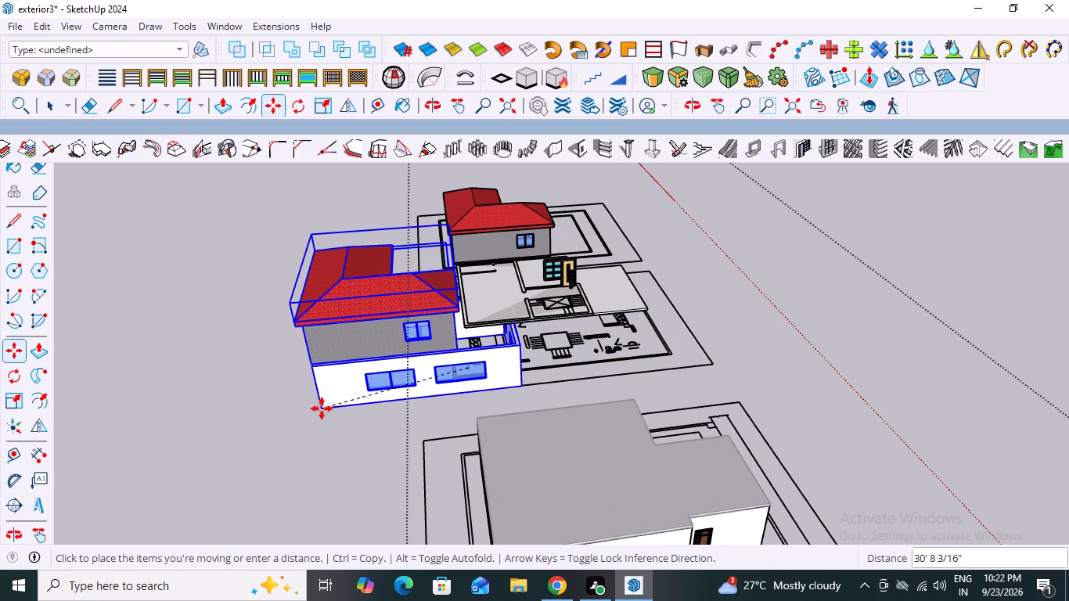
{"action": "scroll", "coordinate": [415, 359], "scroll_direction": "down", "scroll_amount": 7}
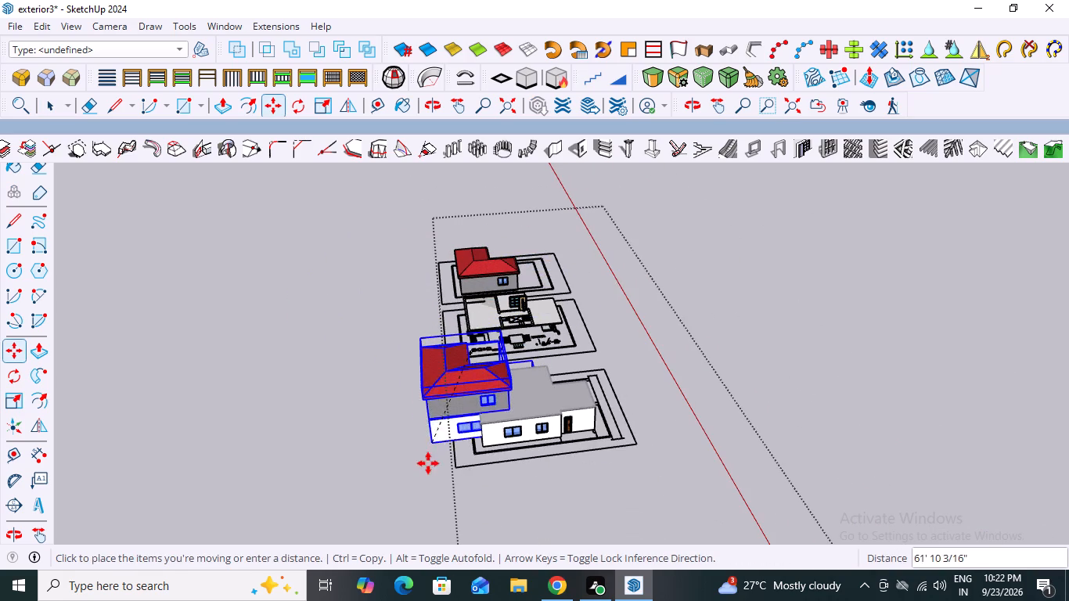
{"action": "scroll", "coordinate": [461, 463], "scroll_direction": "up", "scroll_amount": 11}
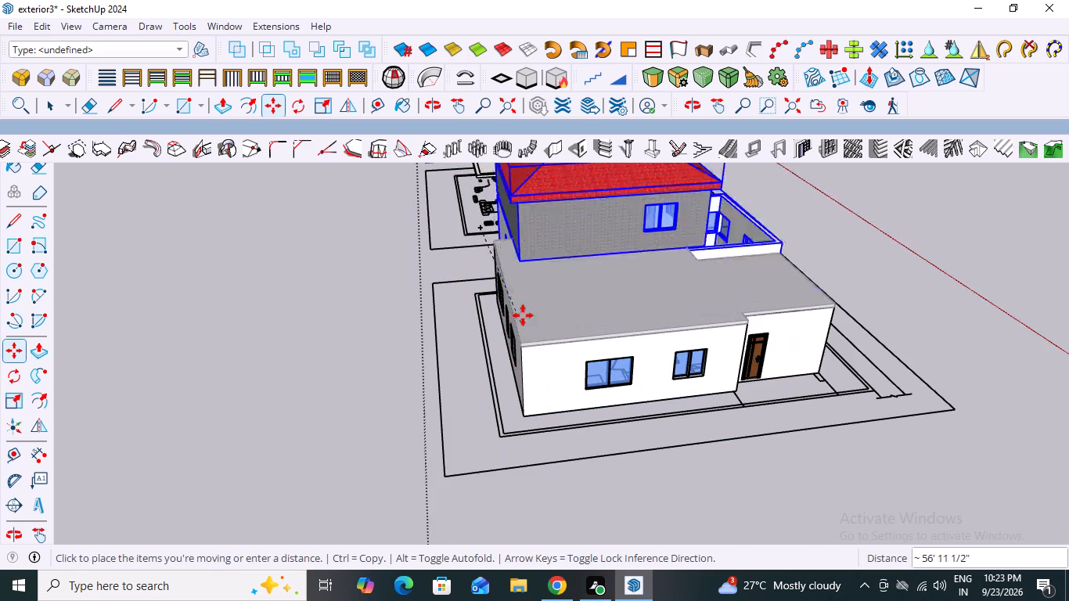
{"action": "left_click", "coordinate": [524, 341]}
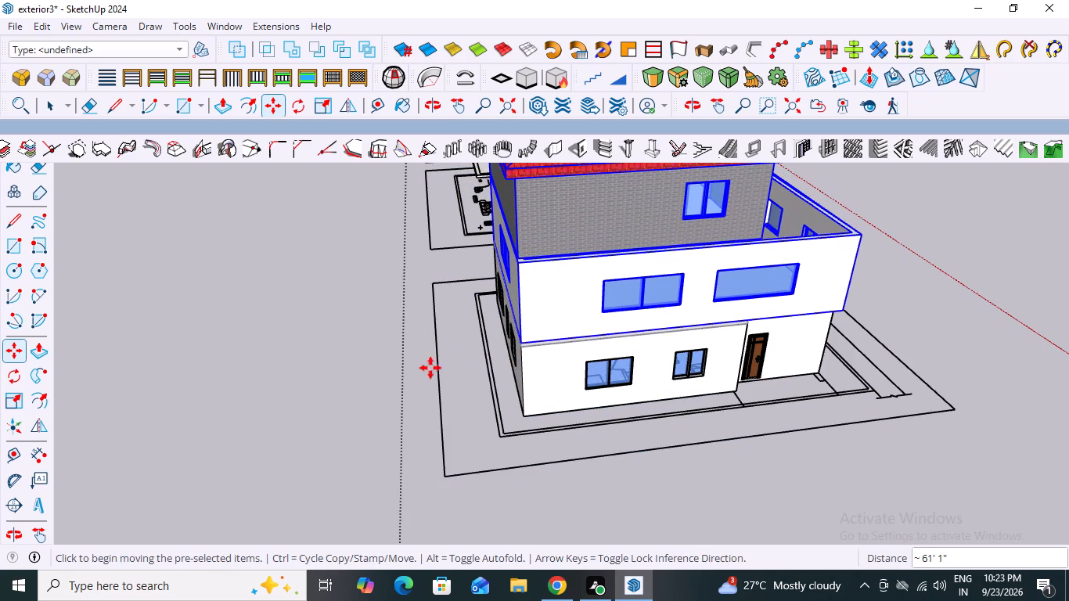
{"action": "scroll", "coordinate": [418, 373], "scroll_direction": "down", "scroll_amount": 3}
{"action": "key", "text": "space"}
{"action": "left_click", "coordinate": [892, 252]}
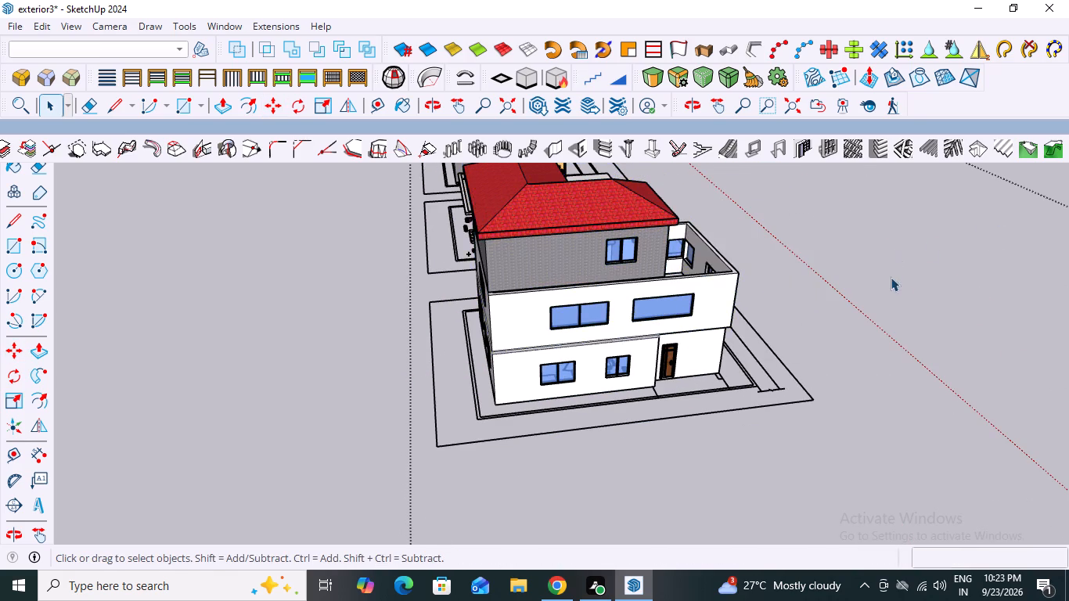
Examine the stacked three-storey house from several sides, comparing it with the slab left on the middle plot.
{"action": "middle_click_drag", "start_coordinate": [884, 283], "coordinate": [387, 219]}
{"action": "scroll", "coordinate": [384, 256], "scroll_direction": "down", "scroll_amount": 1}
{"action": "middle_click_drag", "start_coordinate": [603, 315], "coordinate": [418, 319]}
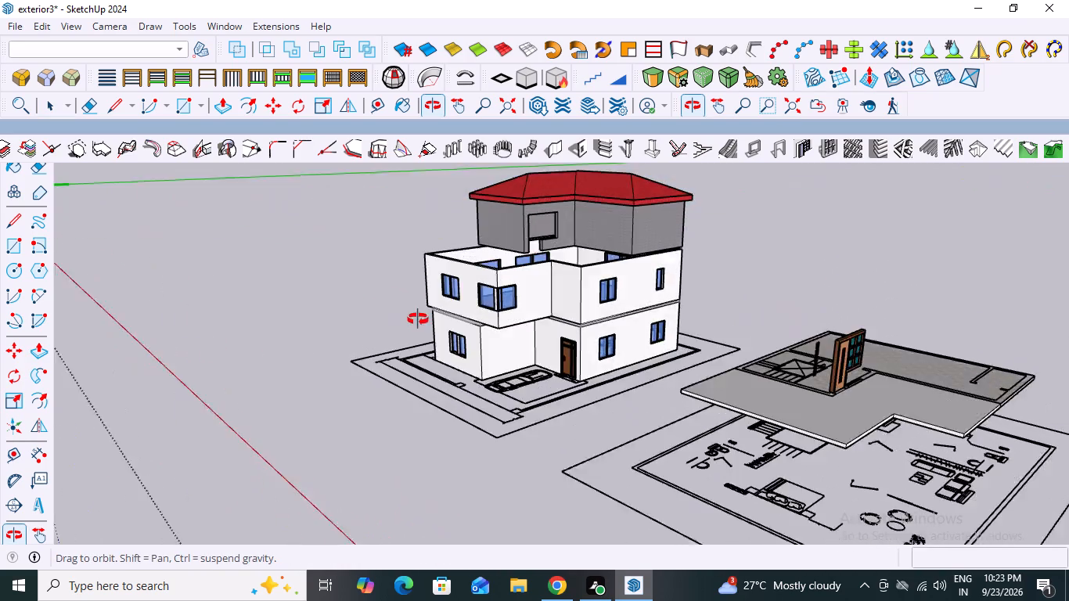
{"action": "middle_click_drag", "start_coordinate": [418, 319], "coordinate": [747, 296]}
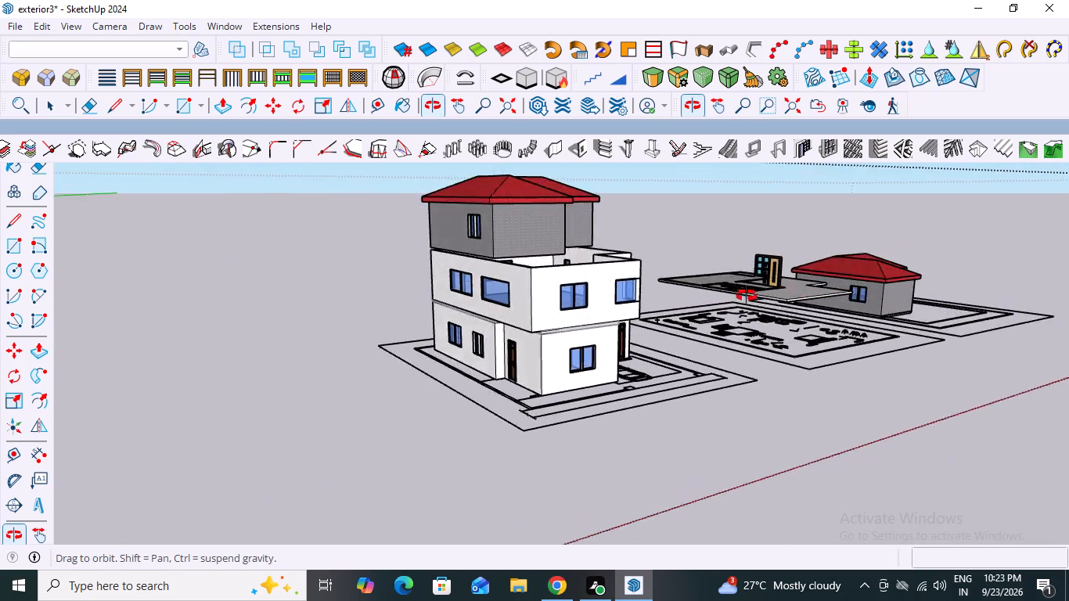
{"action": "middle_click_drag", "start_coordinate": [747, 296], "coordinate": [541, 301]}
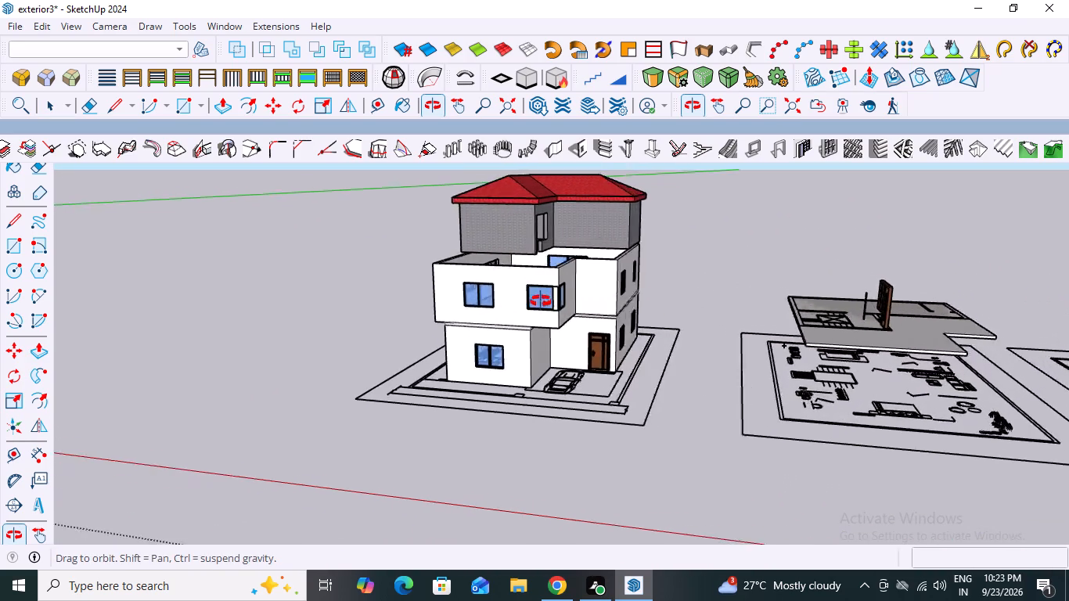
{"action": "middle_click_drag", "start_coordinate": [541, 301], "coordinate": [616, 286]}
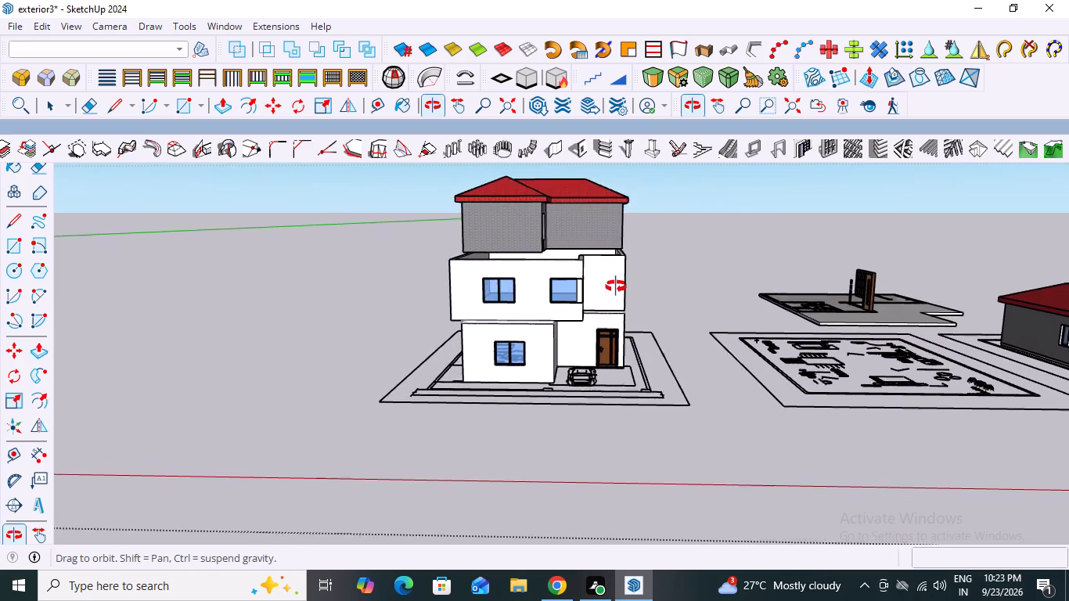
{"action": "middle_click_drag", "start_coordinate": [616, 286], "coordinate": [617, 286]}
{"action": "middle_click_drag", "start_coordinate": [718, 285], "coordinate": [736, 319]}
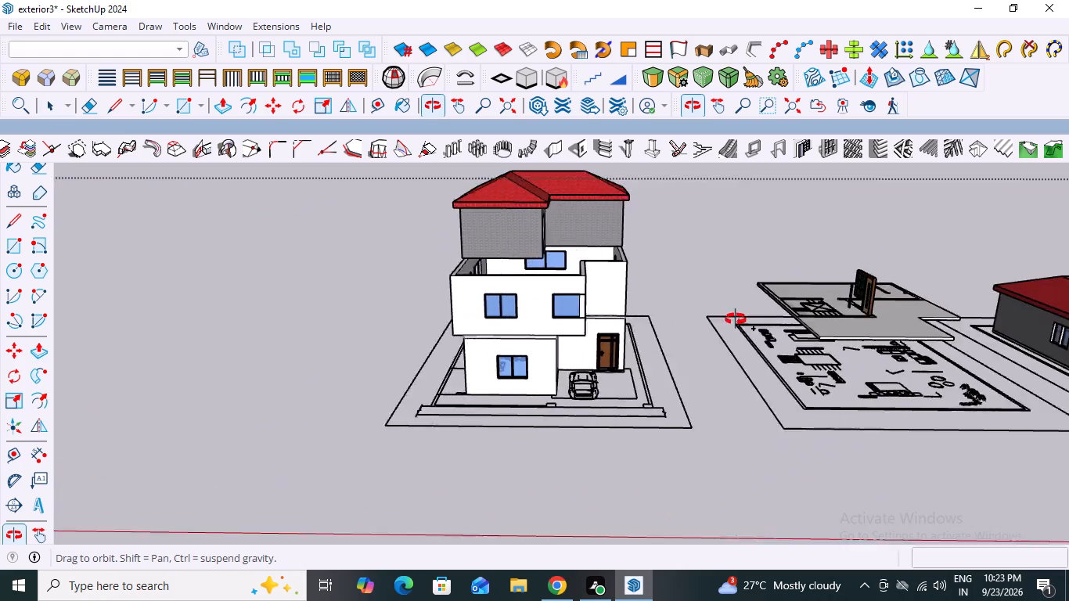
{"action": "middle_click_drag", "start_coordinate": [736, 319], "coordinate": [934, 290]}
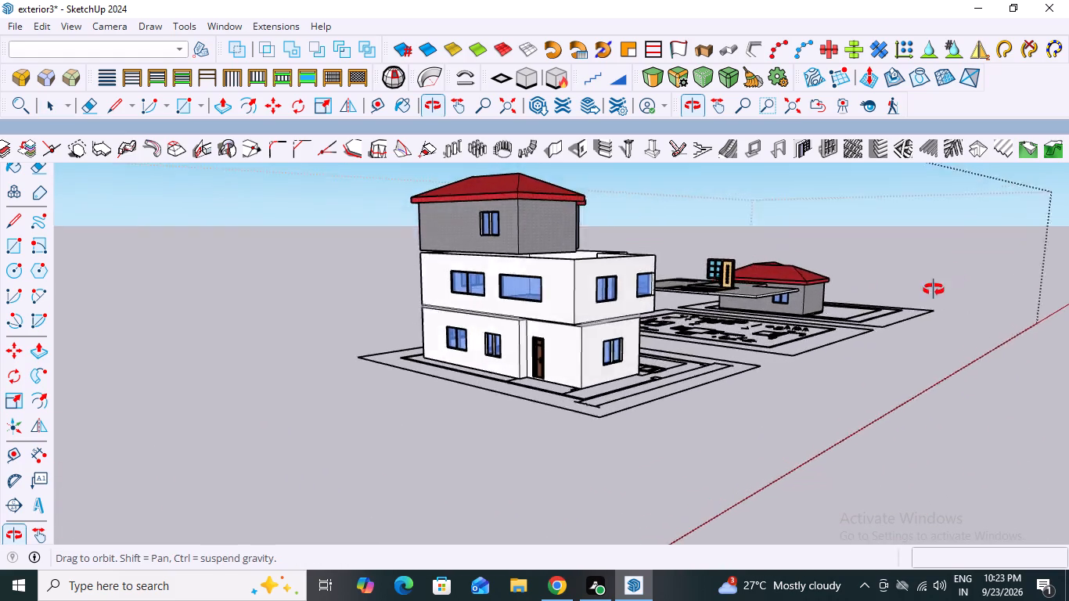
{"action": "middle_click_drag", "start_coordinate": [934, 290], "coordinate": [495, 319]}
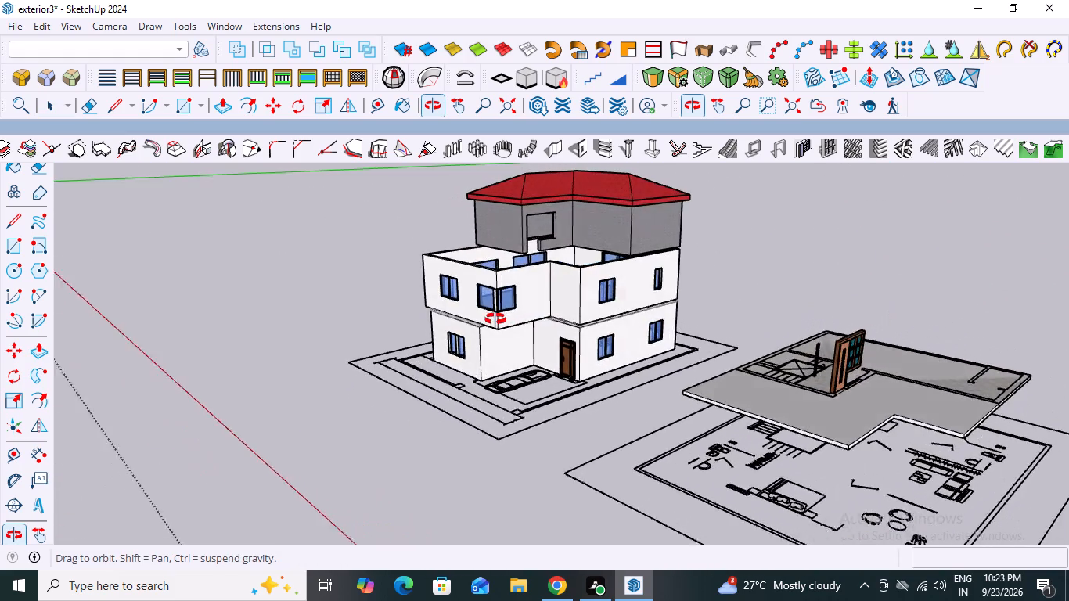
{"action": "middle_click_drag", "start_coordinate": [495, 319], "coordinate": [639, 326]}
{"action": "scroll", "coordinate": [573, 347], "scroll_direction": "up", "scroll_amount": 2}
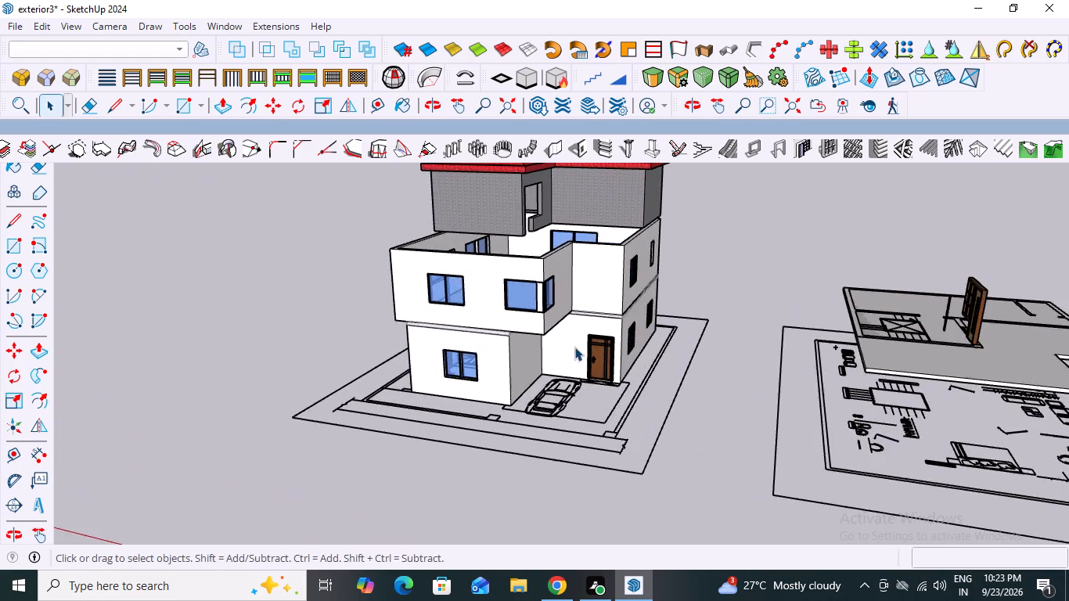
{"action": "middle_click_drag", "start_coordinate": [584, 347], "coordinate": [624, 343]}
{"action": "scroll", "coordinate": [616, 347], "scroll_direction": "down", "scroll_amount": 5}
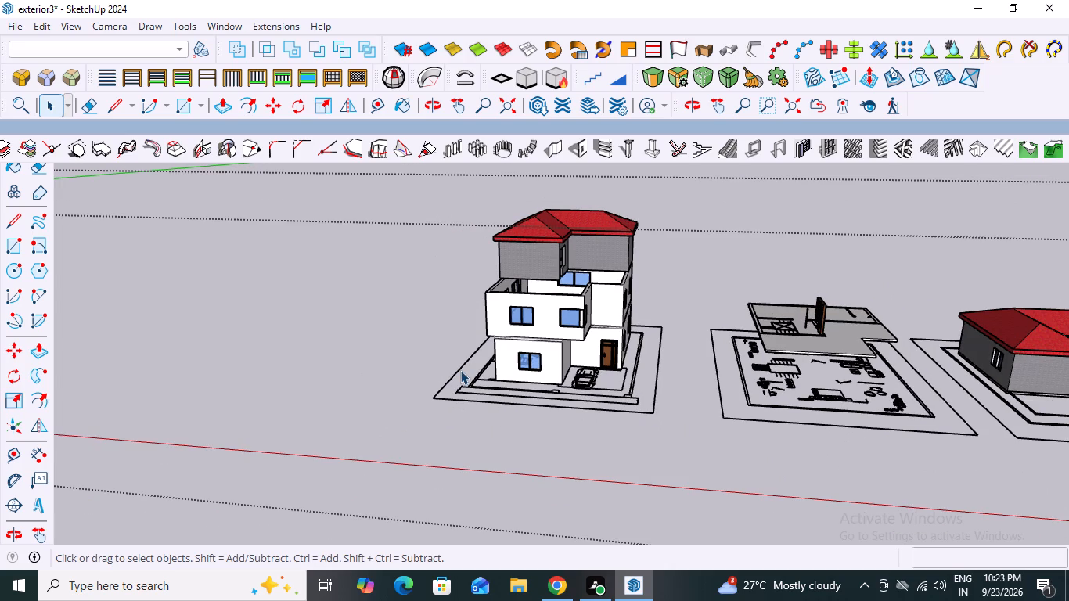
Undo the move of the middle house's white walls, brick storey and red roof onto the grey-roofed house.
{"action": "key", "text": "ctrl+z"}
{"action": "key", "text": "ctrl+z"}
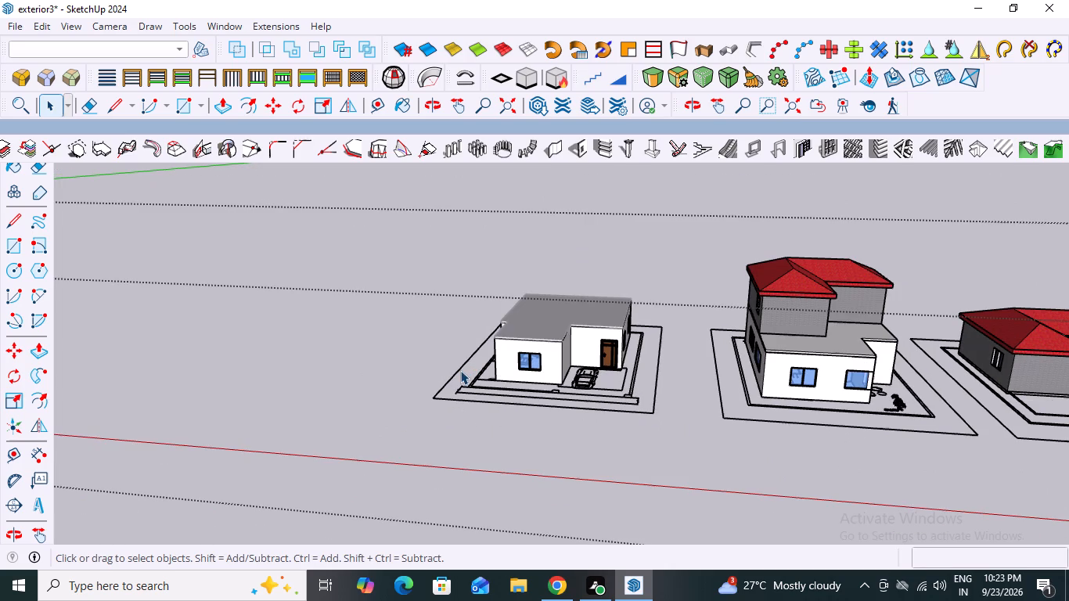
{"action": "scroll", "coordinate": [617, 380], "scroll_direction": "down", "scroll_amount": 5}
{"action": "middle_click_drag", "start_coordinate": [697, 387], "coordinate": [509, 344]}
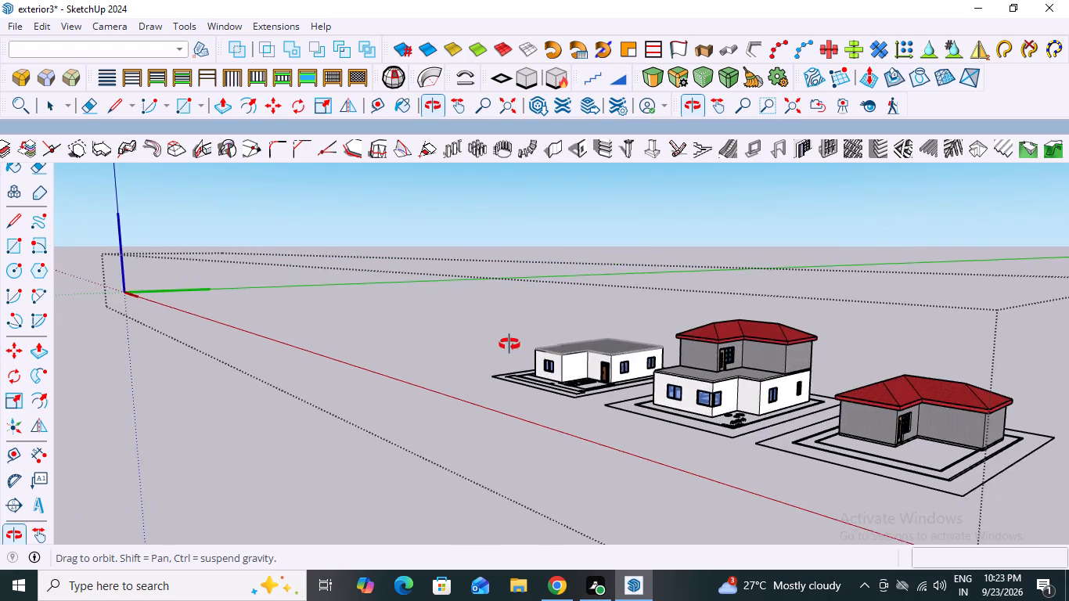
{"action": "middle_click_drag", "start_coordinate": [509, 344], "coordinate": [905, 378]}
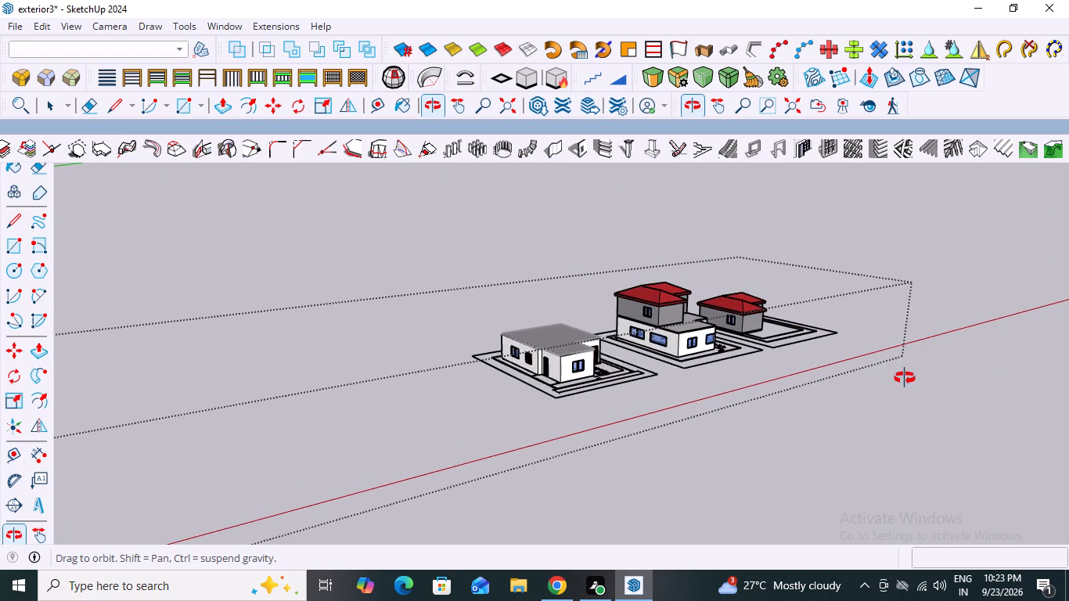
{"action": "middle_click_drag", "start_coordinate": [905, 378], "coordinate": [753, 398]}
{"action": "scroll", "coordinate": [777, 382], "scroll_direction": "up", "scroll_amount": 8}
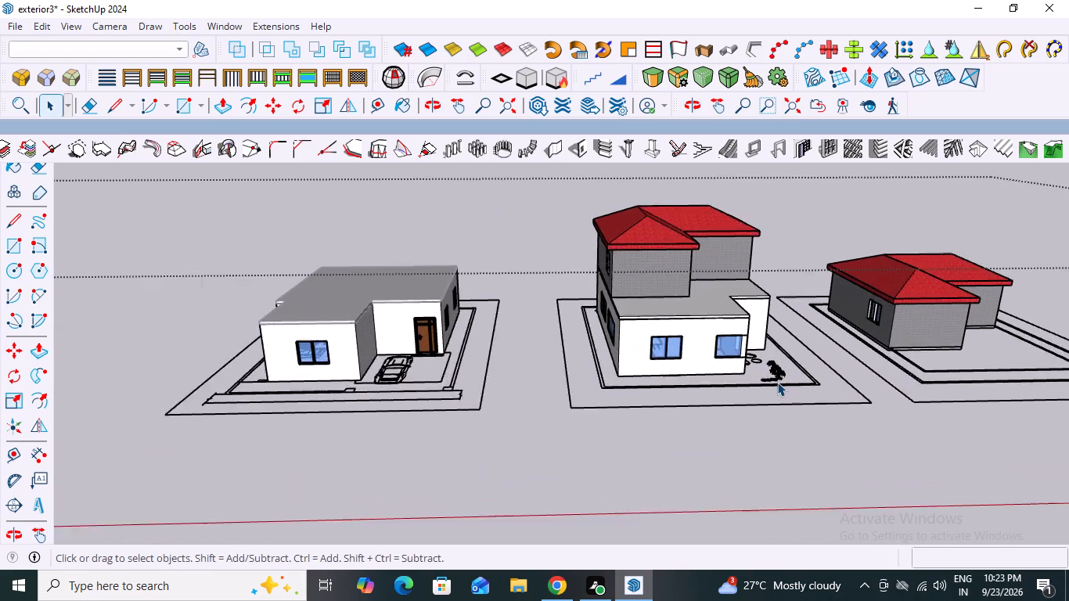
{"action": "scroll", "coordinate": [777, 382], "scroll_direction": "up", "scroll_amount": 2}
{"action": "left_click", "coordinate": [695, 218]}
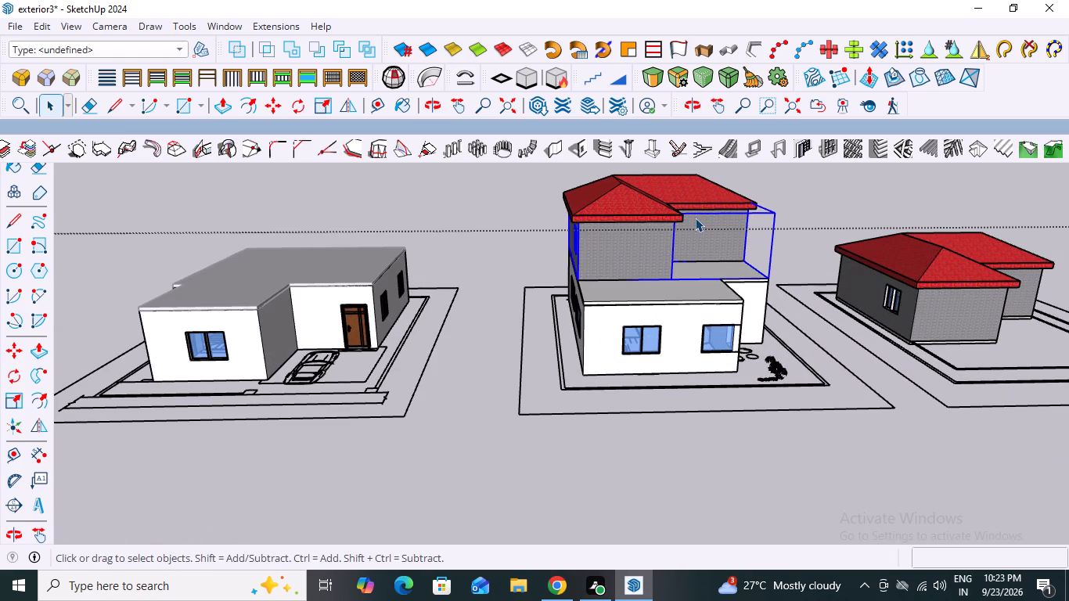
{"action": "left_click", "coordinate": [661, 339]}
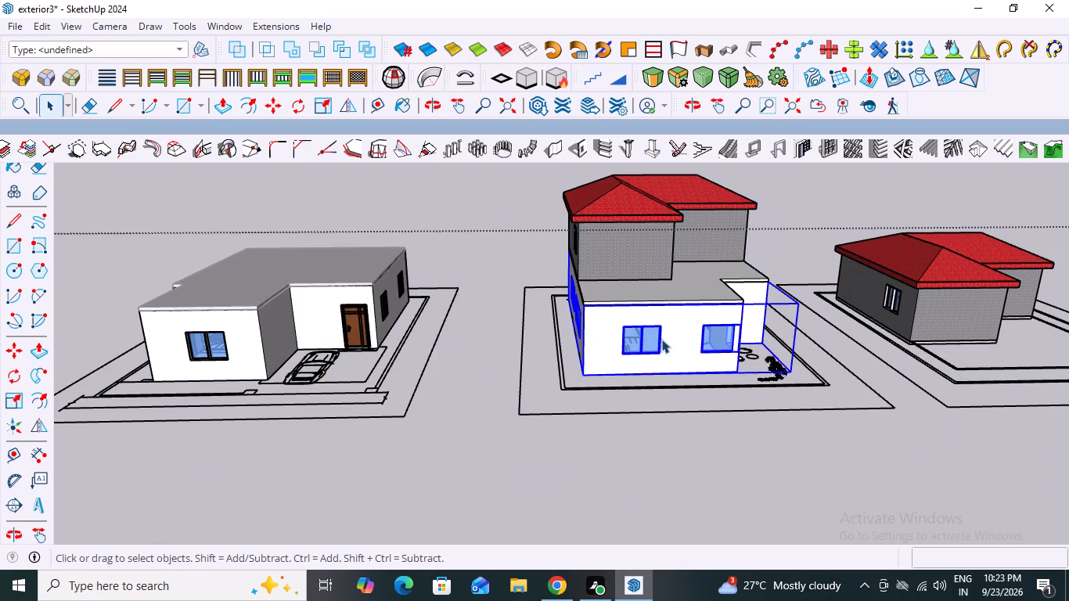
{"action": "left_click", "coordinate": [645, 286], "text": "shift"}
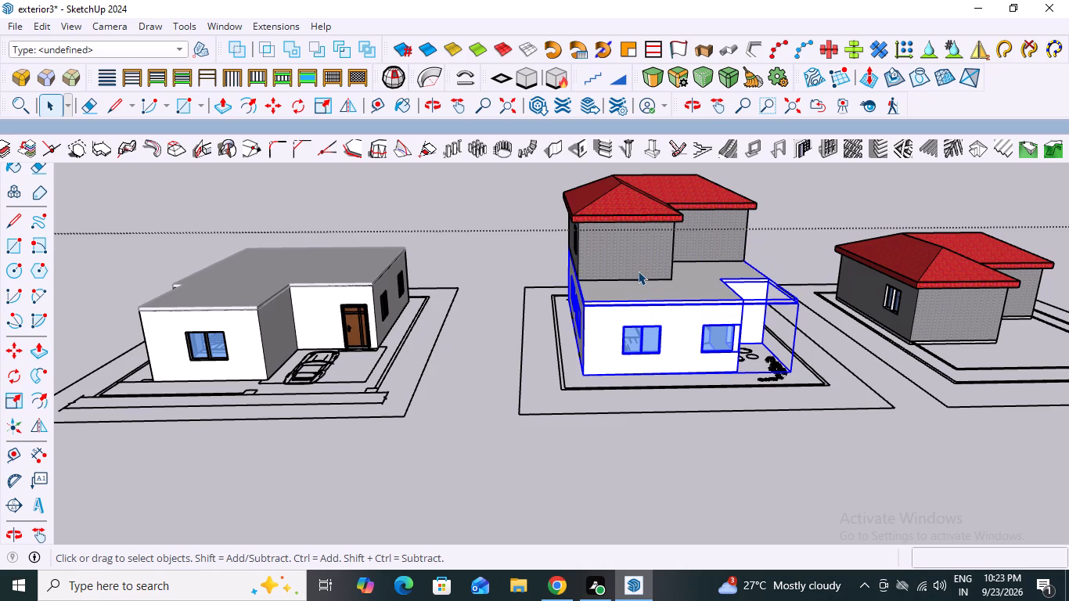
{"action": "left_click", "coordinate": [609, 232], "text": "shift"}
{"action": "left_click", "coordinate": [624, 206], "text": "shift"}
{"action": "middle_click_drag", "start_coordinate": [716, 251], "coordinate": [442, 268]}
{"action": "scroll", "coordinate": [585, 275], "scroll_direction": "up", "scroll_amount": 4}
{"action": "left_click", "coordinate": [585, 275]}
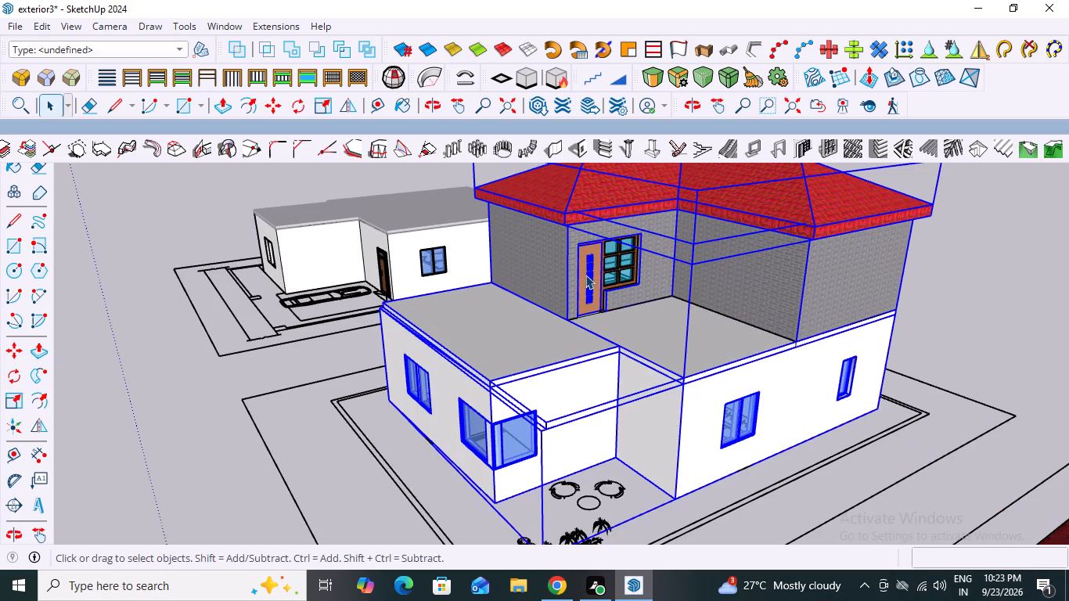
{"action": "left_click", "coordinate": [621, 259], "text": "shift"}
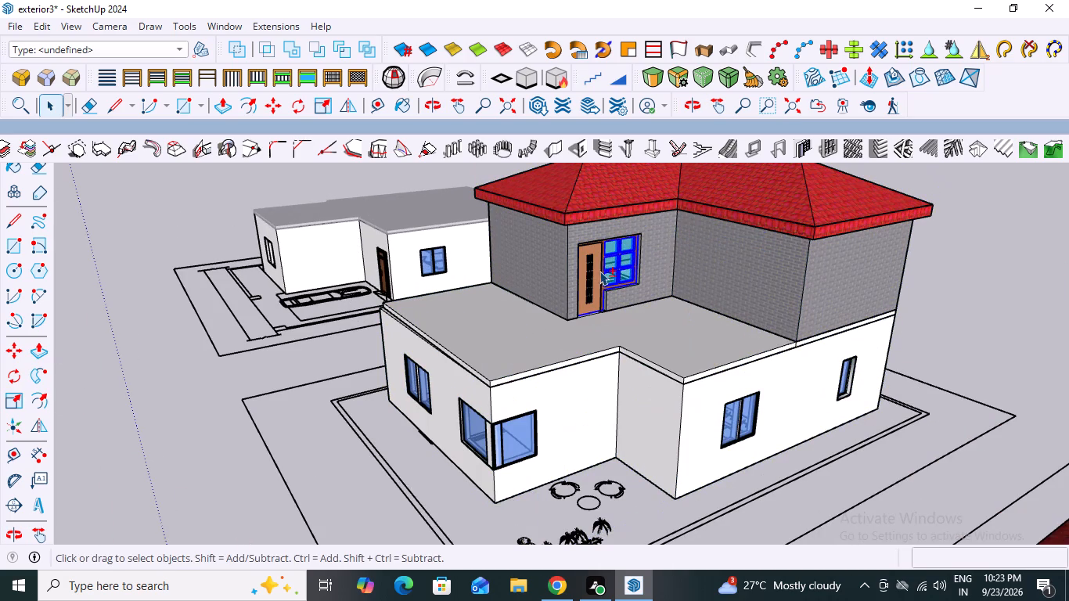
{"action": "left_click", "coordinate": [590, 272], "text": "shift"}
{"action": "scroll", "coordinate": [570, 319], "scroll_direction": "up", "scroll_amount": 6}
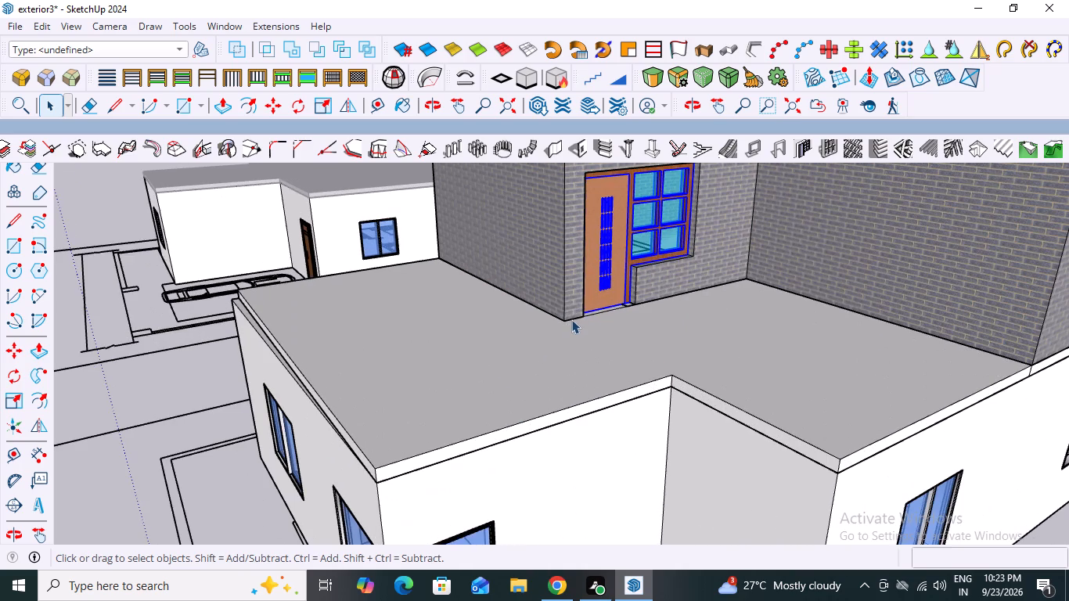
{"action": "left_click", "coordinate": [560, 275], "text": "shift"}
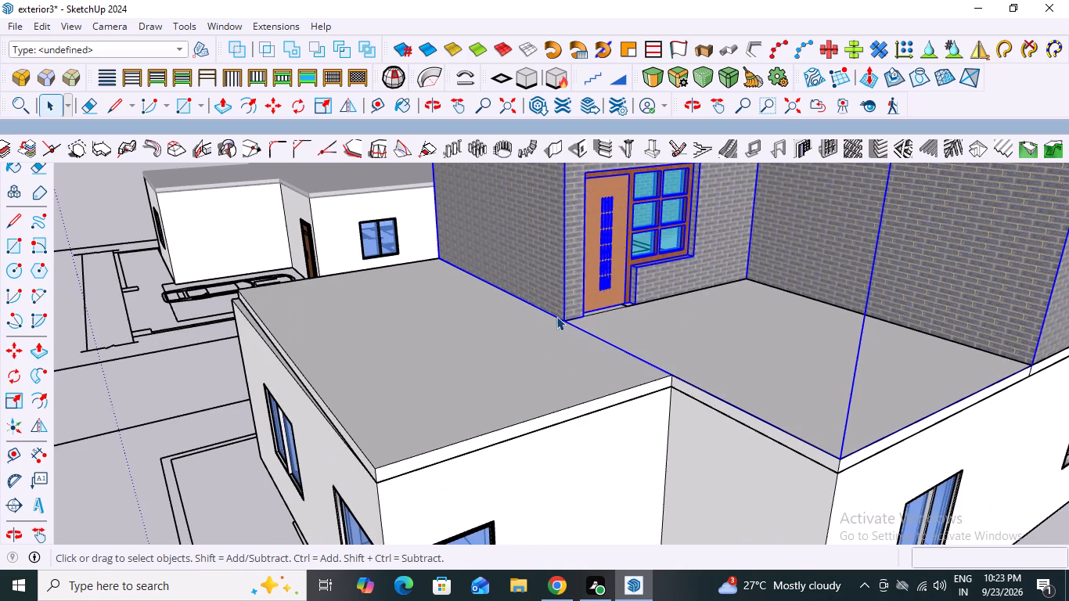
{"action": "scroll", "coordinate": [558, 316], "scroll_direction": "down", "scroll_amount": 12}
Move the middle house's white walls, roof slab, brick storey, door, windows and red roof about 61' 1" onto the grey-roofed house's rear roof corner.
{"action": "left_click", "coordinate": [701, 221], "text": "shift"}
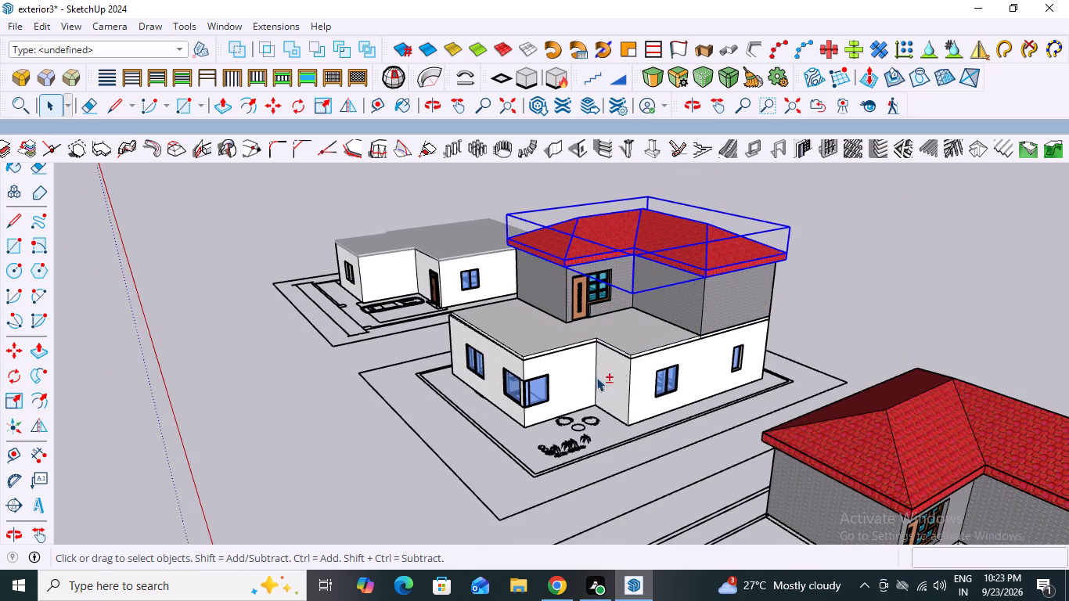
{"action": "left_click", "coordinate": [578, 296], "text": "shift"}
{"action": "left_click", "coordinate": [589, 289], "text": "shift"}
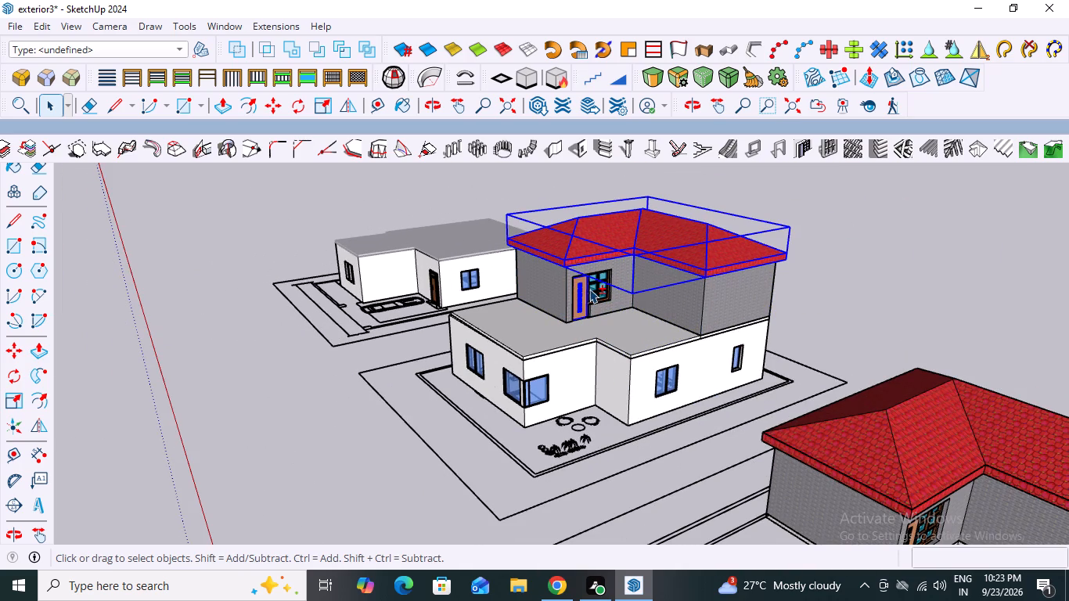
{"action": "left_click", "coordinate": [602, 289], "text": "shift"}
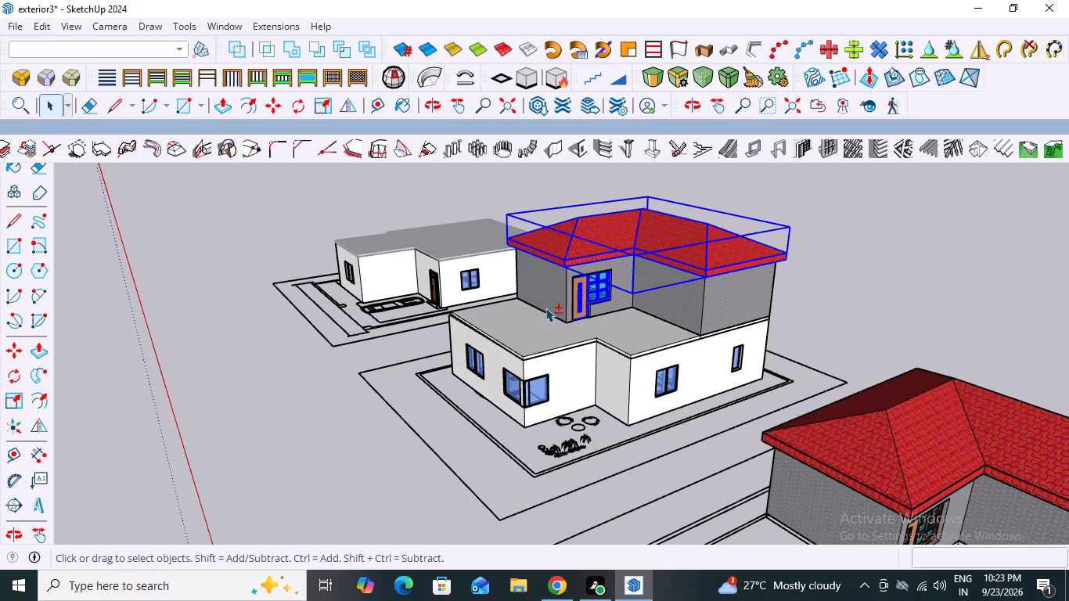
{"action": "left_click", "coordinate": [550, 298], "text": "shift"}
{"action": "left_click", "coordinate": [534, 338], "text": "shift"}
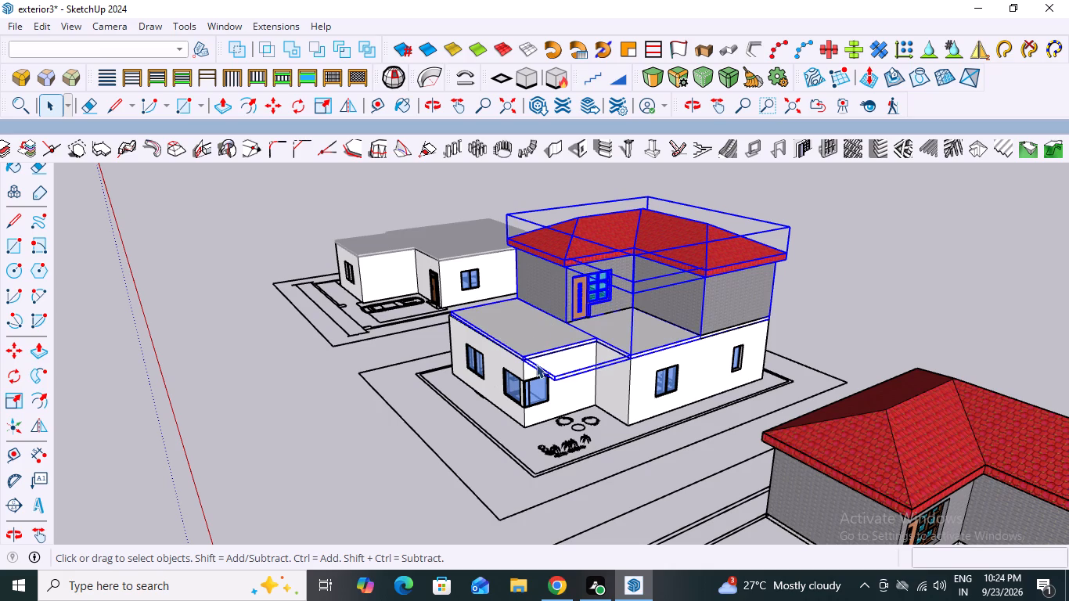
{"action": "left_click", "coordinate": [510, 368], "text": "shift"}
{"action": "scroll", "coordinate": [441, 381], "scroll_direction": "down", "scroll_amount": 7}
{"action": "middle_click_drag", "start_coordinate": [446, 378], "coordinate": [1068, 382]}
{"action": "scroll", "coordinate": [504, 340], "scroll_direction": "up", "scroll_amount": 3}
{"action": "middle_click_drag", "start_coordinate": [549, 344], "coordinate": [631, 370]}
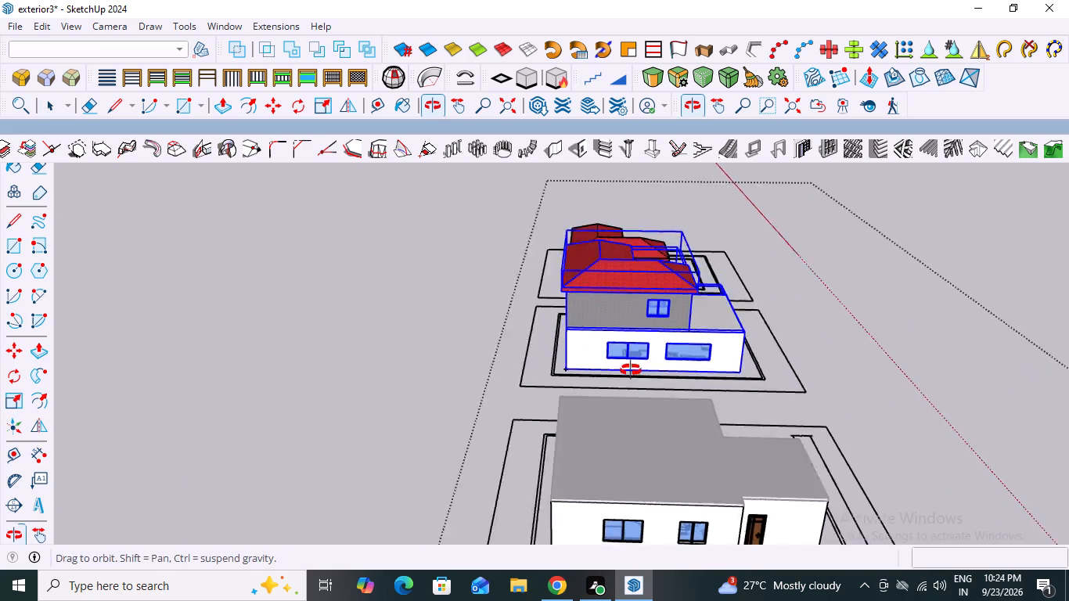
{"action": "middle_click_drag", "start_coordinate": [631, 370], "coordinate": [641, 372]}
{"action": "scroll", "coordinate": [552, 376], "scroll_direction": "up", "scroll_amount": 11}
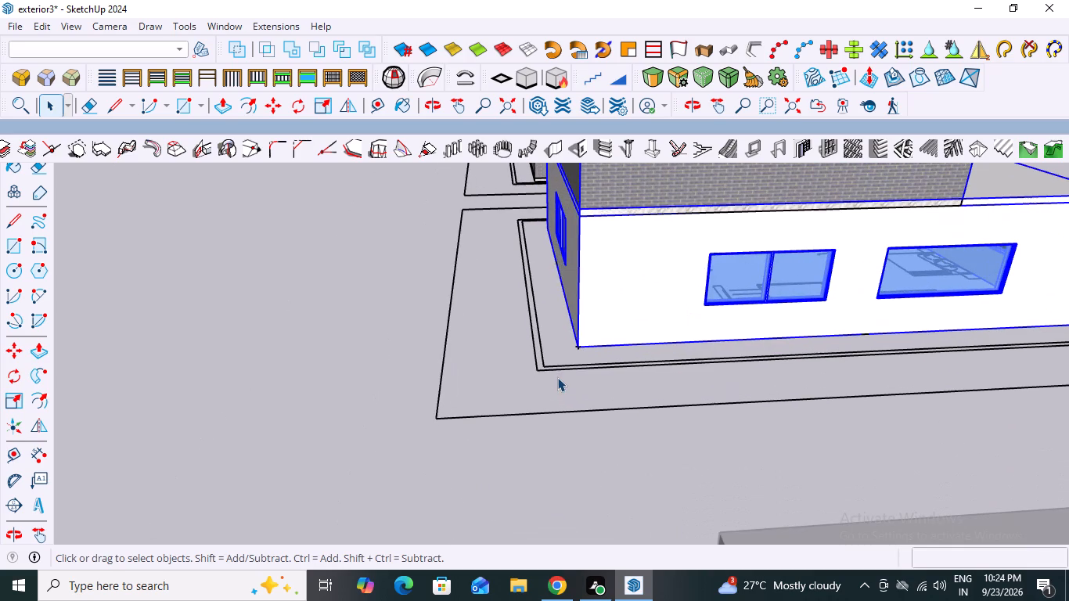
{"action": "key", "text": "m"}
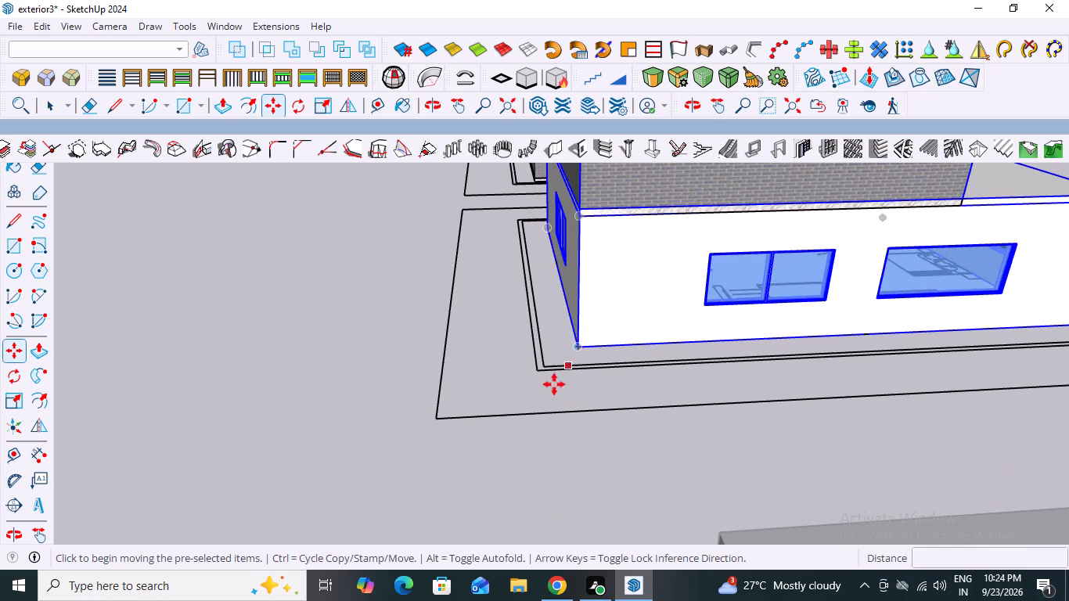
{"action": "left_click", "coordinate": [581, 346]}
{"action": "scroll", "coordinate": [581, 346], "scroll_direction": "down", "scroll_amount": 3}
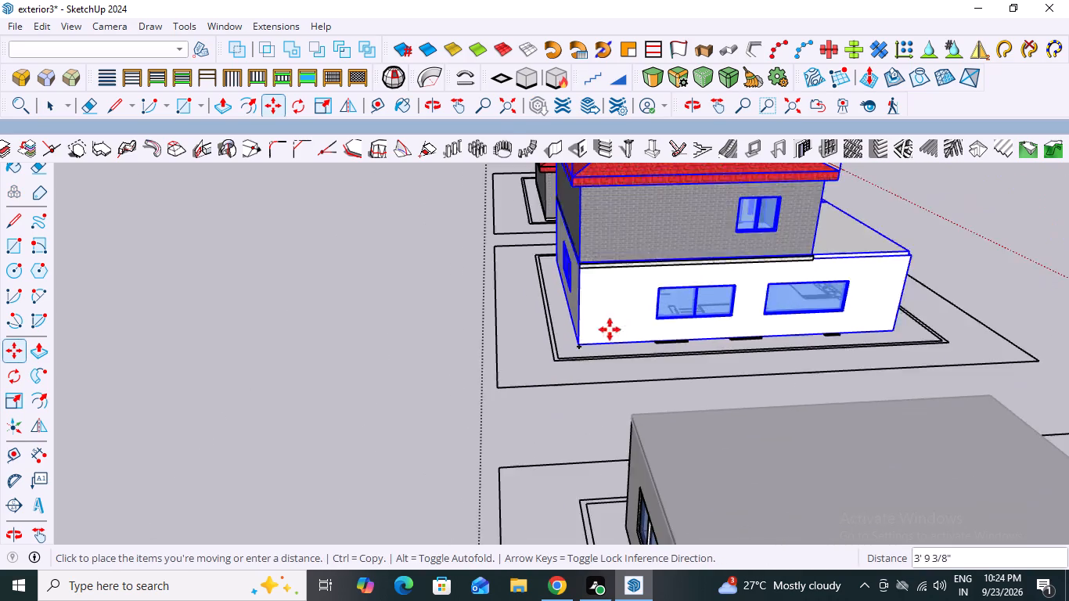
{"action": "scroll", "coordinate": [610, 329], "scroll_direction": "down", "scroll_amount": 10}
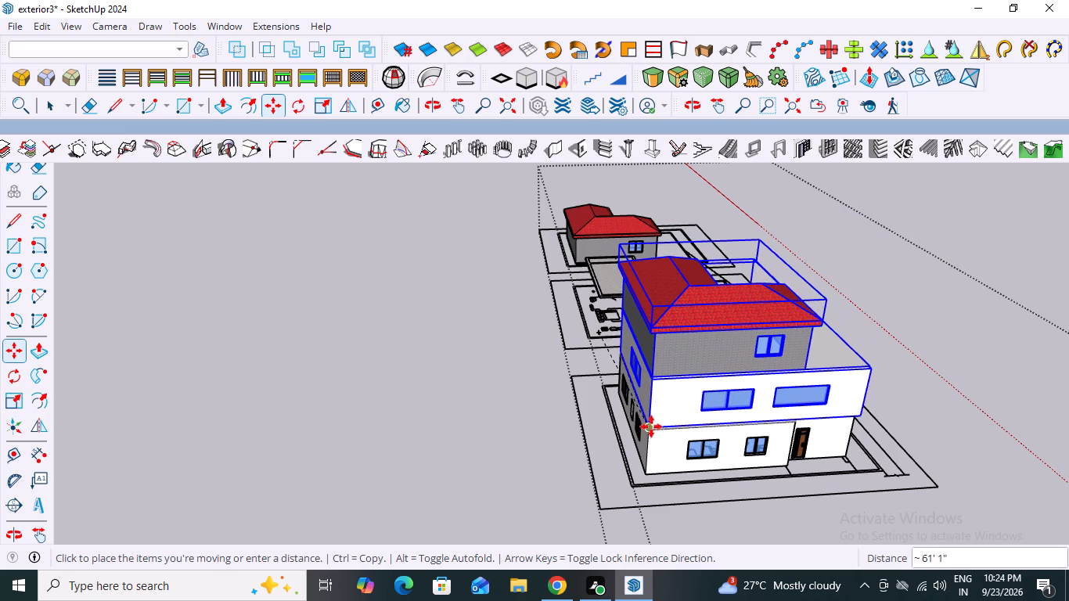
{"action": "left_click", "coordinate": [650, 430]}
{"action": "key", "text": "space"}
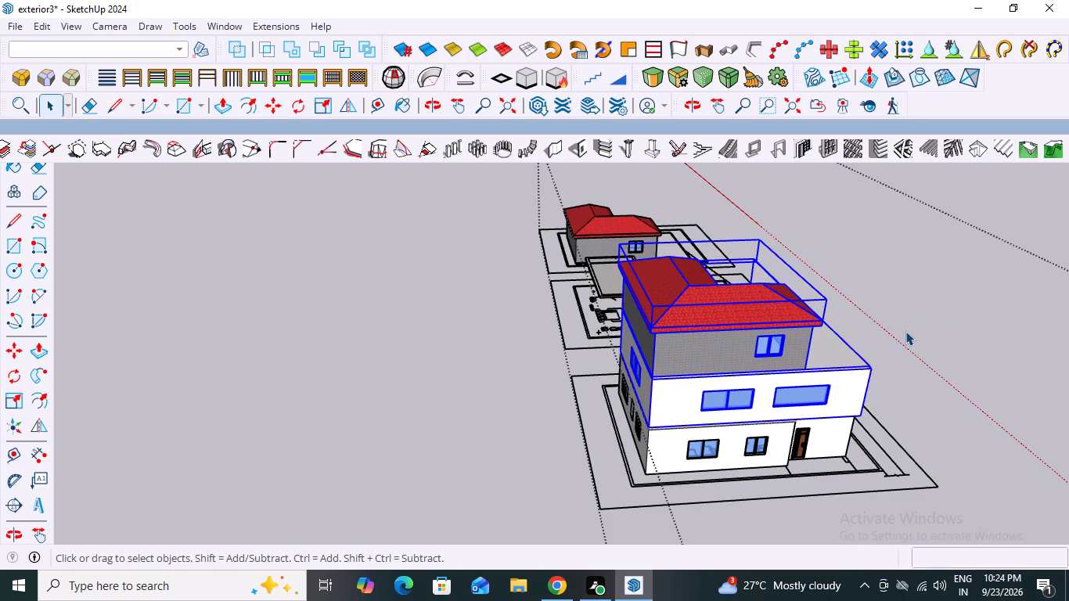
{"action": "left_click", "coordinate": [905, 331]}
Delete the stray diagonal line running from the stacked house's brick storey to the slab on the middle plot.
{"action": "middle_click_drag", "start_coordinate": [909, 331], "coordinate": [511, 342]}
{"action": "scroll", "coordinate": [909, 331], "scroll_direction": "down", "scroll_amount": 1}
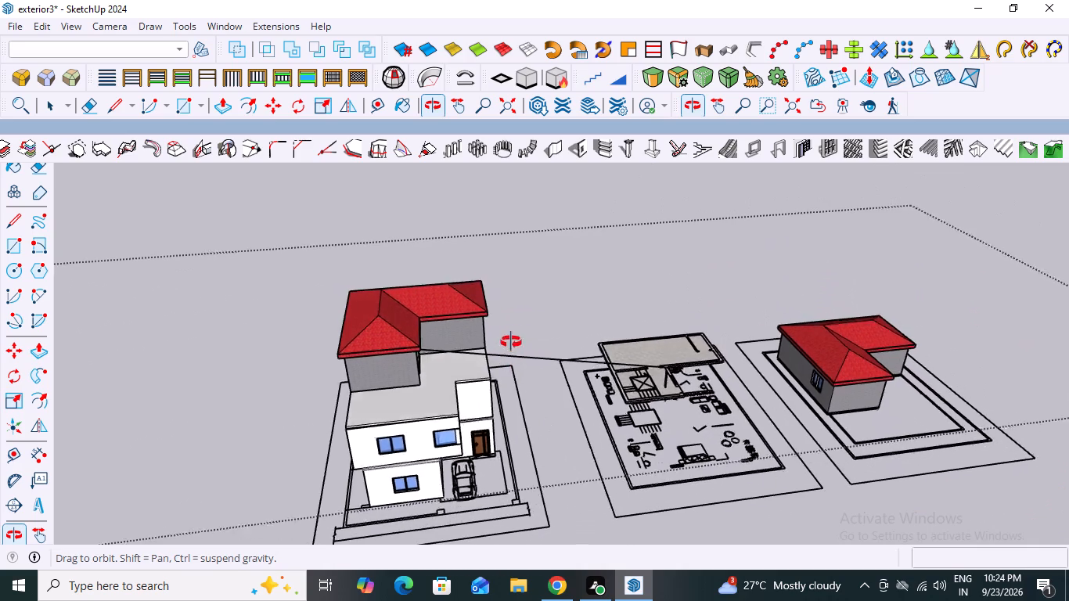
{"action": "middle_click_drag", "start_coordinate": [511, 342], "coordinate": [365, 306]}
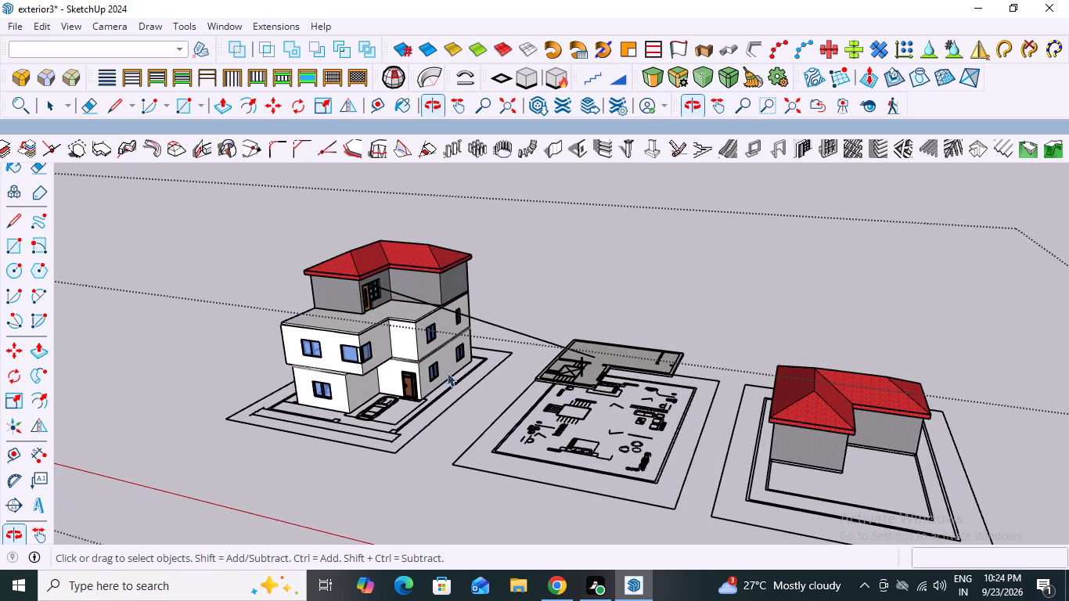
{"action": "scroll", "coordinate": [574, 396], "scroll_direction": "up", "scroll_amount": 10}
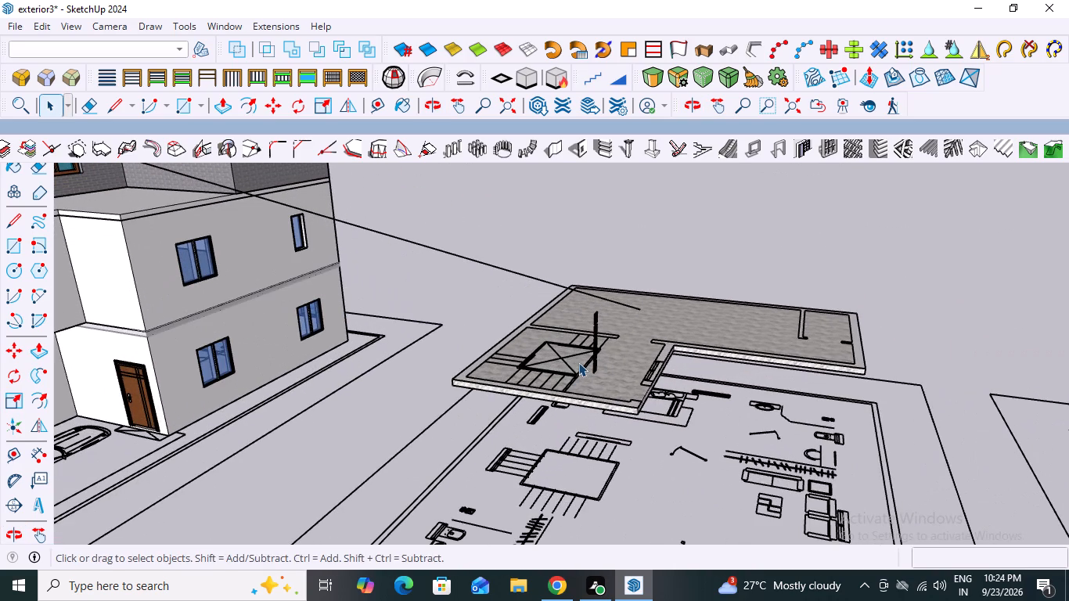
{"action": "scroll", "coordinate": [578, 362], "scroll_direction": "down", "scroll_amount": 3}
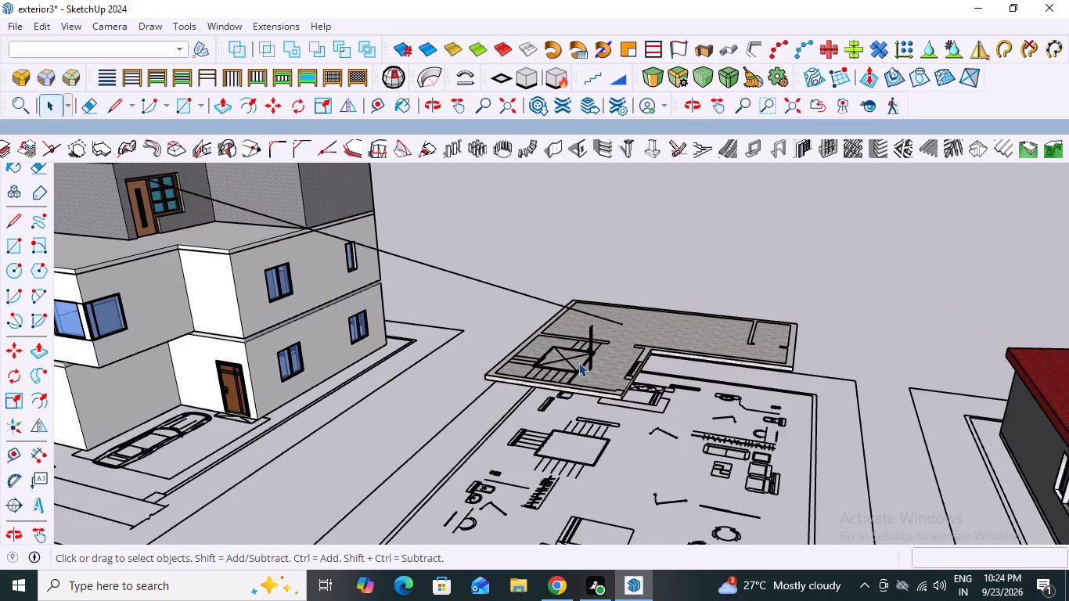
{"action": "scroll", "coordinate": [578, 362], "scroll_direction": "down", "scroll_amount": 3}
{"action": "left_click", "coordinate": [579, 258]}
{"action": "left_click", "coordinate": [522, 304]}
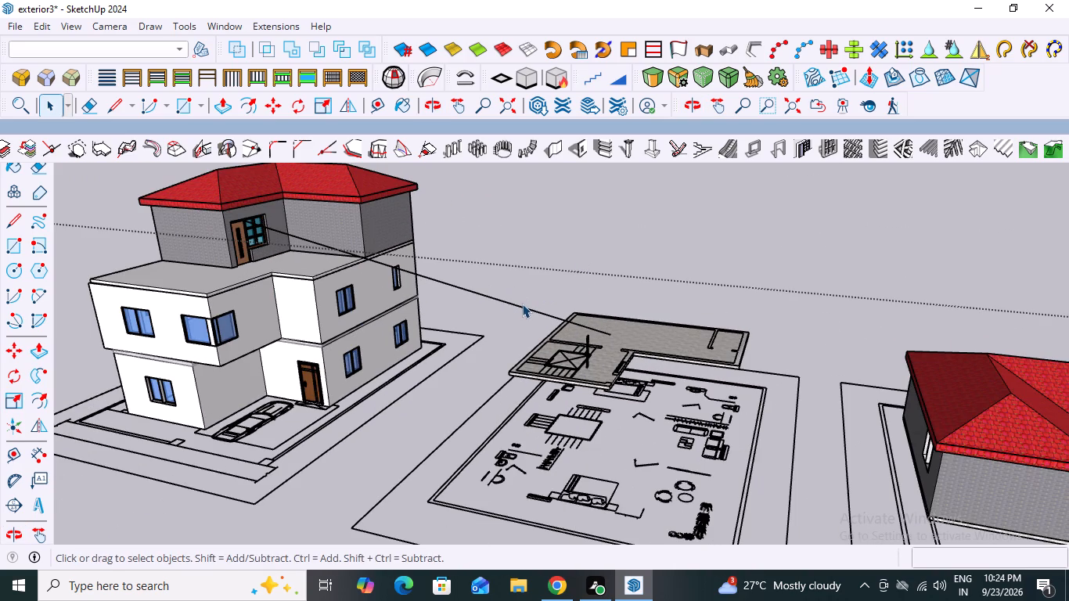
{"action": "left_click", "coordinate": [522, 308]}
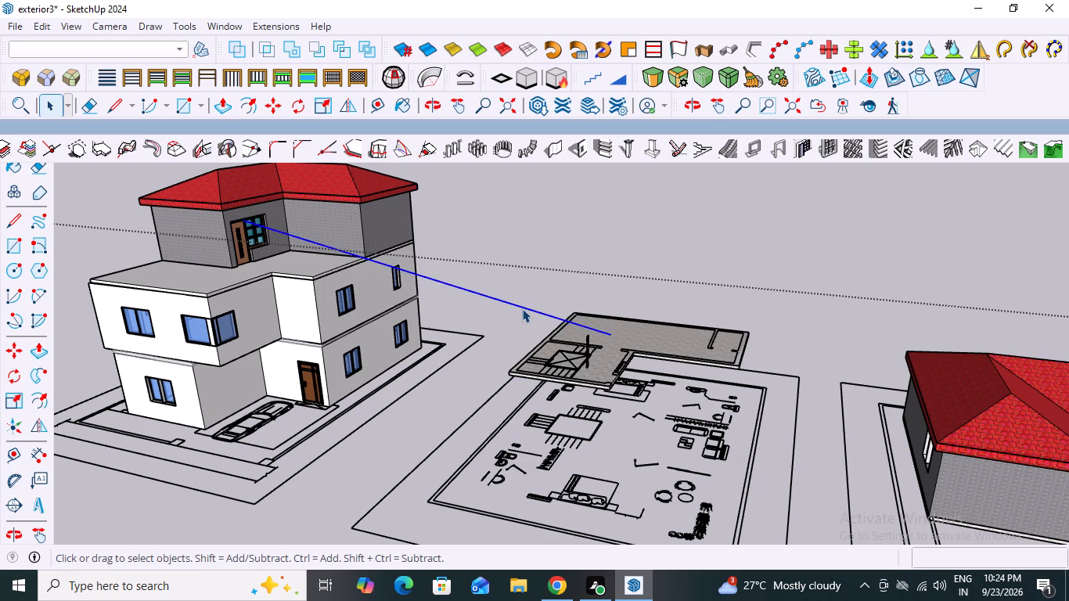
{"action": "key", "text": "Delete"}
Delete the leftover textured floor slab above the rear of the middle plot.
{"action": "left_click", "coordinate": [645, 333]}
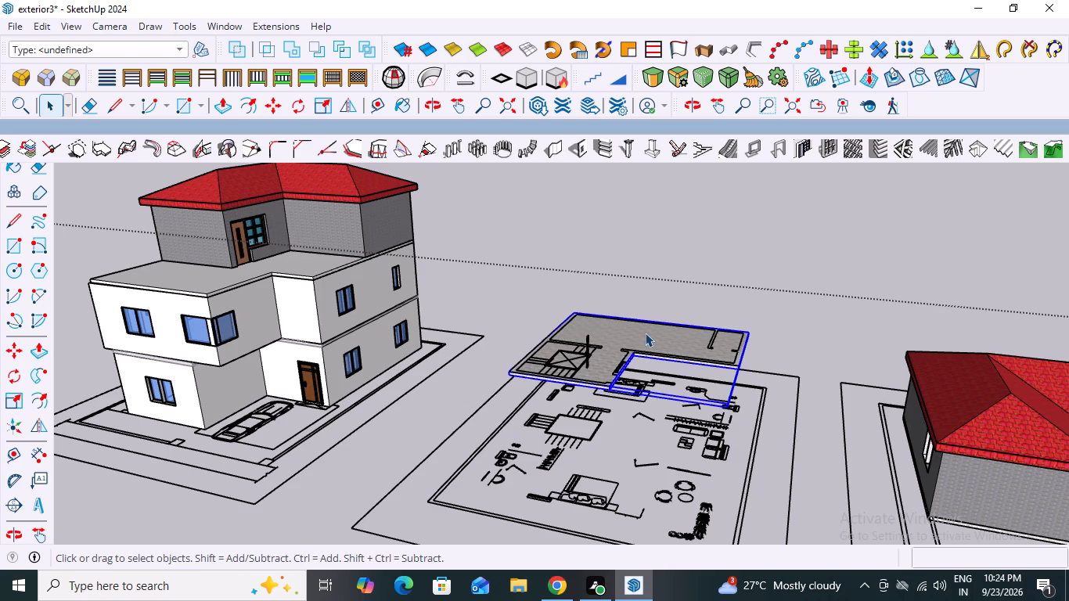
{"action": "scroll", "coordinate": [645, 333], "scroll_direction": "down", "scroll_amount": 4}
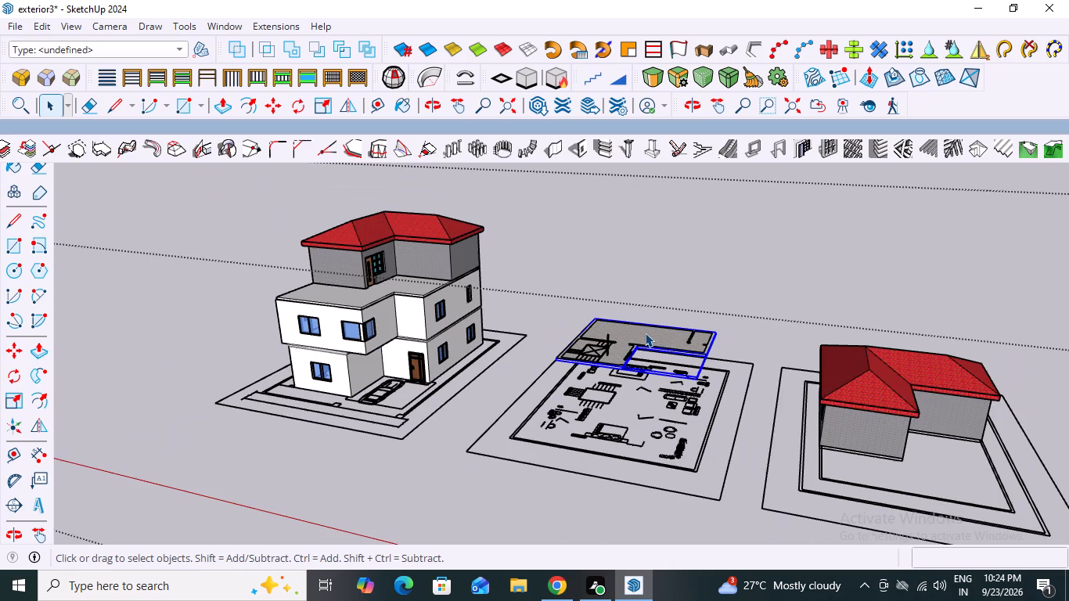
{"action": "key", "text": "backslash"}
{"action": "key", "text": "Delete"}
Examine the stacked three-storey house from the front, side and rear, close up and alongside the neighbouring plots.
{"action": "middle_click_drag", "start_coordinate": [447, 391], "coordinate": [556, 411]}
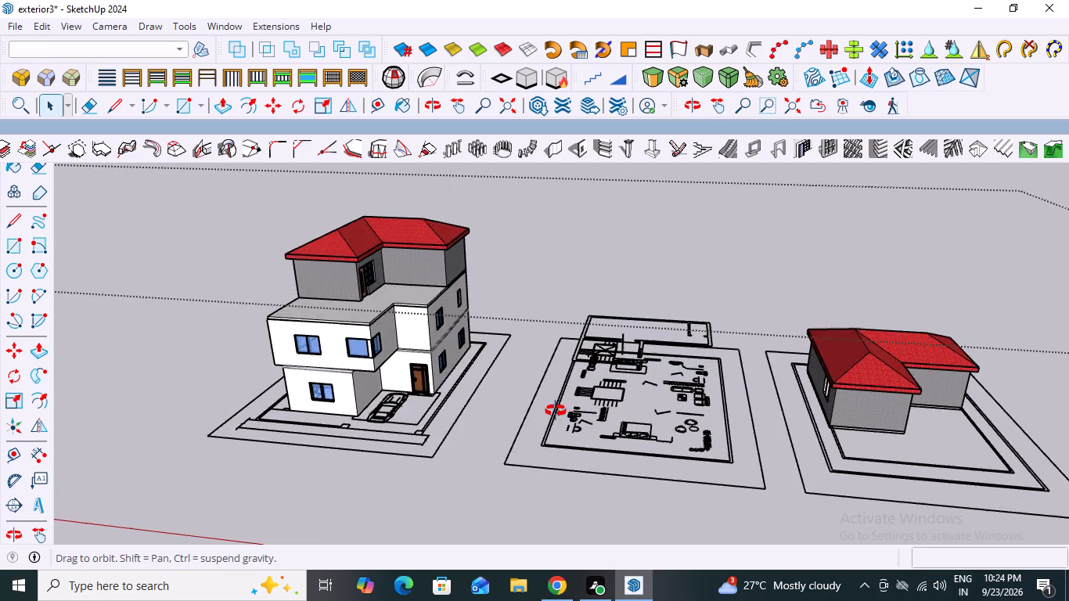
{"action": "middle_click_drag", "start_coordinate": [556, 411], "coordinate": [563, 434]}
{"action": "scroll", "coordinate": [344, 316], "scroll_direction": "up", "scroll_amount": 7}
{"action": "middle_click_drag", "start_coordinate": [625, 382], "coordinate": [424, 410]}
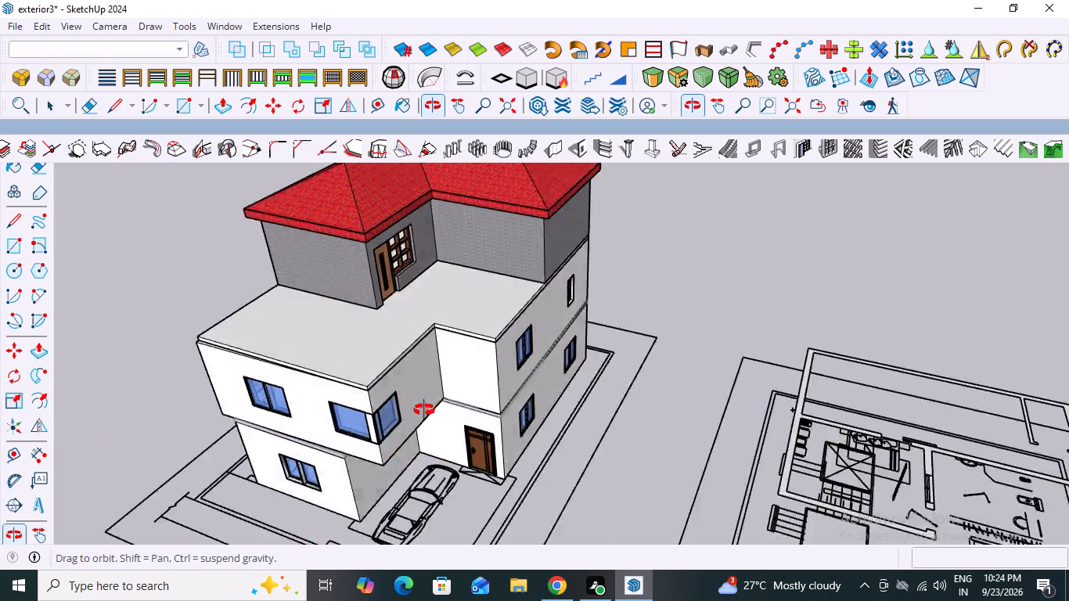
{"action": "middle_click_drag", "start_coordinate": [424, 410], "coordinate": [358, 367]}
{"action": "middle_click_drag", "start_coordinate": [423, 300], "coordinate": [999, 281]}
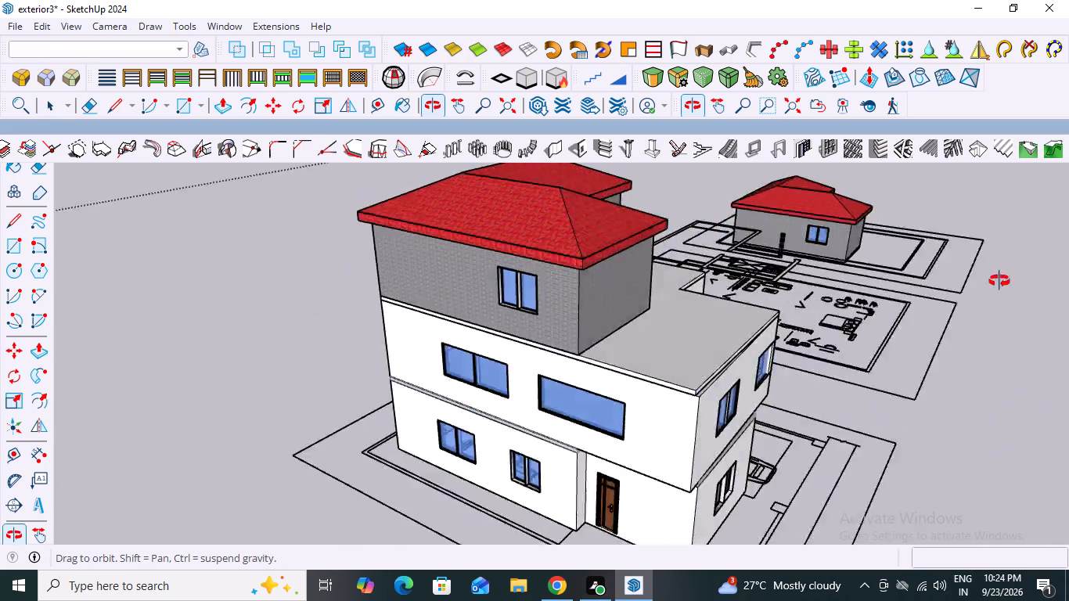
{"action": "middle_click_drag", "start_coordinate": [999, 281], "coordinate": [1058, 269]}
{"action": "middle_click_drag", "start_coordinate": [848, 308], "coordinate": [498, 305]}
{"action": "scroll", "coordinate": [517, 288], "scroll_direction": "down", "scroll_amount": 8}
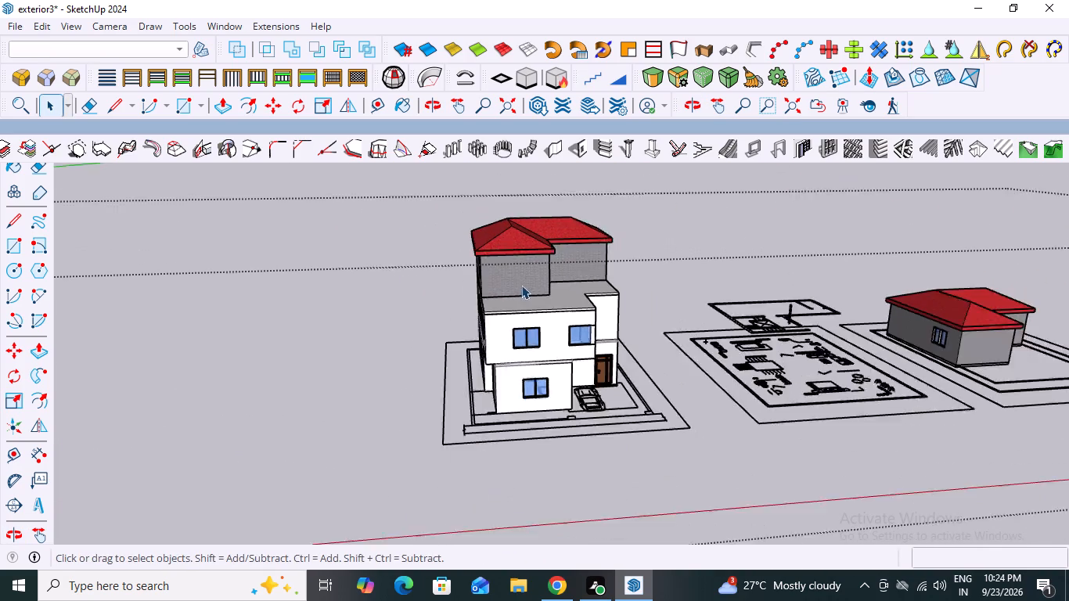
{"action": "scroll", "coordinate": [521, 285], "scroll_direction": "down", "scroll_amount": 6}
{"action": "middle_click_drag", "start_coordinate": [568, 390], "coordinate": [494, 390]}
{"action": "scroll", "coordinate": [494, 390], "scroll_direction": "down", "scroll_amount": 1}
{"action": "scroll", "coordinate": [644, 273], "scroll_direction": "up", "scroll_amount": 2}
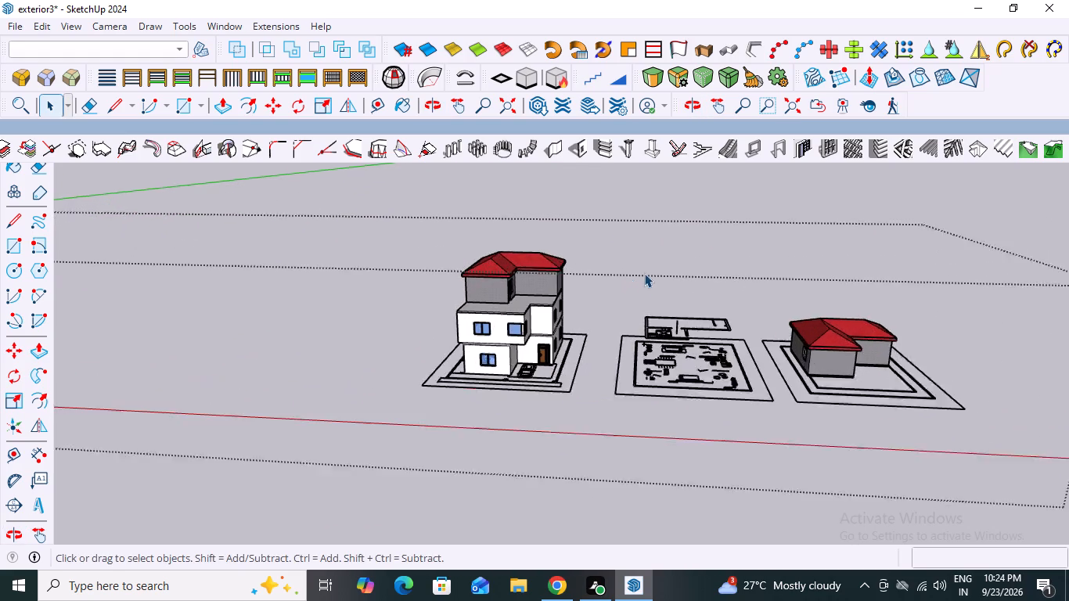
{"action": "scroll", "coordinate": [644, 273], "scroll_direction": "up", "scroll_amount": 16}
{"action": "middle_click_drag", "start_coordinate": [647, 362], "coordinate": [479, 401]}
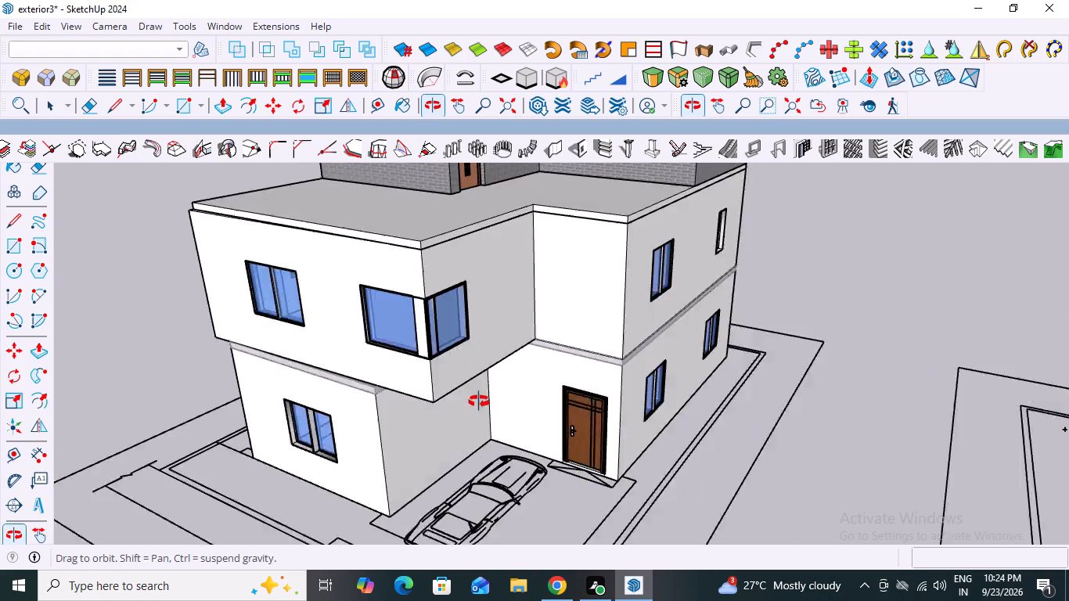
{"action": "middle_click_drag", "start_coordinate": [479, 401], "coordinate": [418, 404]}
{"action": "middle_click_drag", "start_coordinate": [419, 402], "coordinate": [713, 383]}
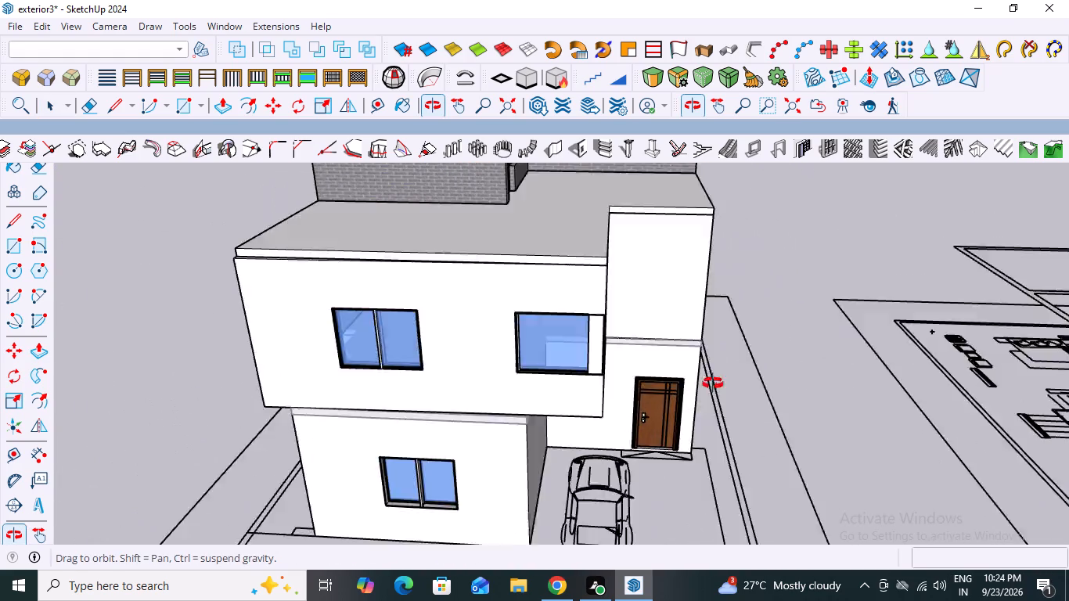
{"action": "middle_click_drag", "start_coordinate": [713, 383], "coordinate": [596, 372]}
{"action": "middle_click_drag", "start_coordinate": [616, 371], "coordinate": [676, 371]}
{"action": "scroll", "coordinate": [656, 369], "scroll_direction": "up", "scroll_amount": 1}
{"action": "scroll", "coordinate": [676, 371], "scroll_direction": "down", "scroll_amount": 8}
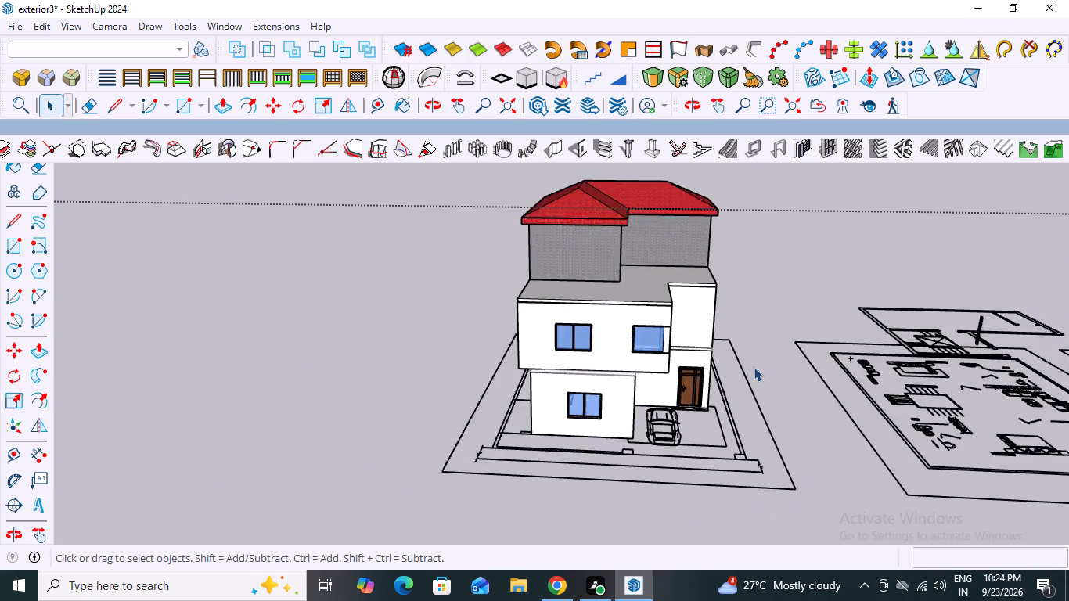
{"action": "scroll", "coordinate": [754, 367], "scroll_direction": "down", "scroll_amount": 8}
{"action": "middle_click_drag", "start_coordinate": [621, 431], "coordinate": [722, 426]}
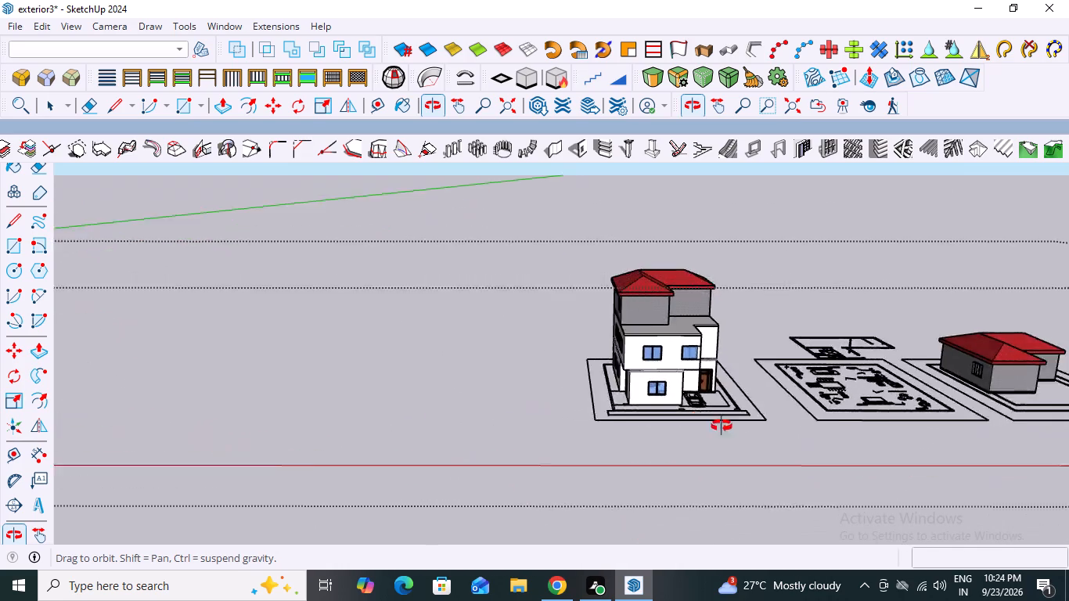
{"action": "middle_click_drag", "start_coordinate": [722, 426], "coordinate": [625, 423]}
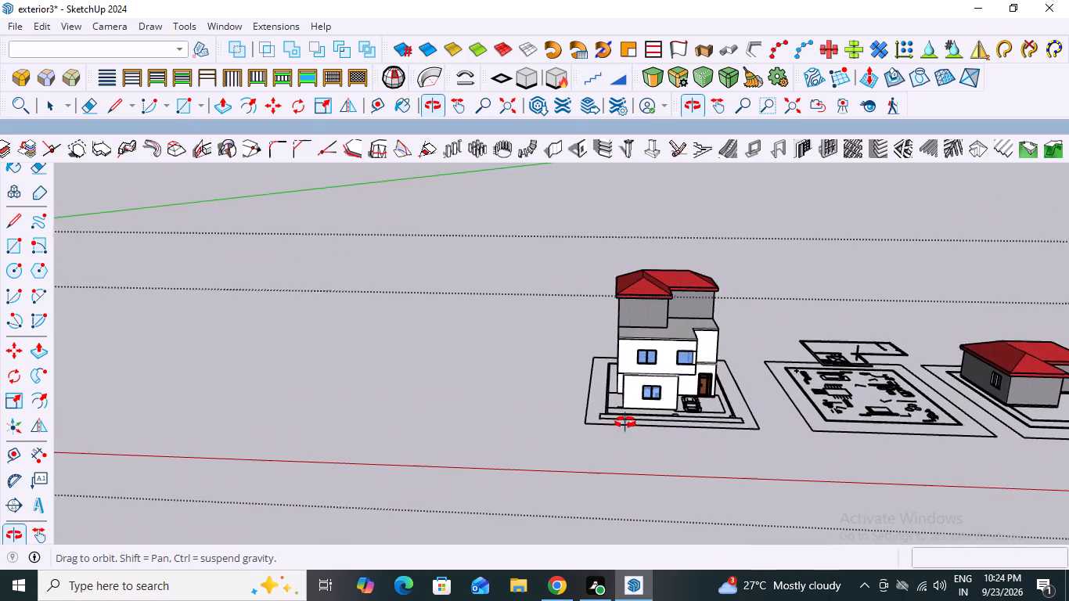
{"action": "middle_click_drag", "start_coordinate": [625, 423], "coordinate": [623, 397]}
{"action": "scroll", "coordinate": [623, 397], "scroll_direction": "up", "scroll_amount": 2}
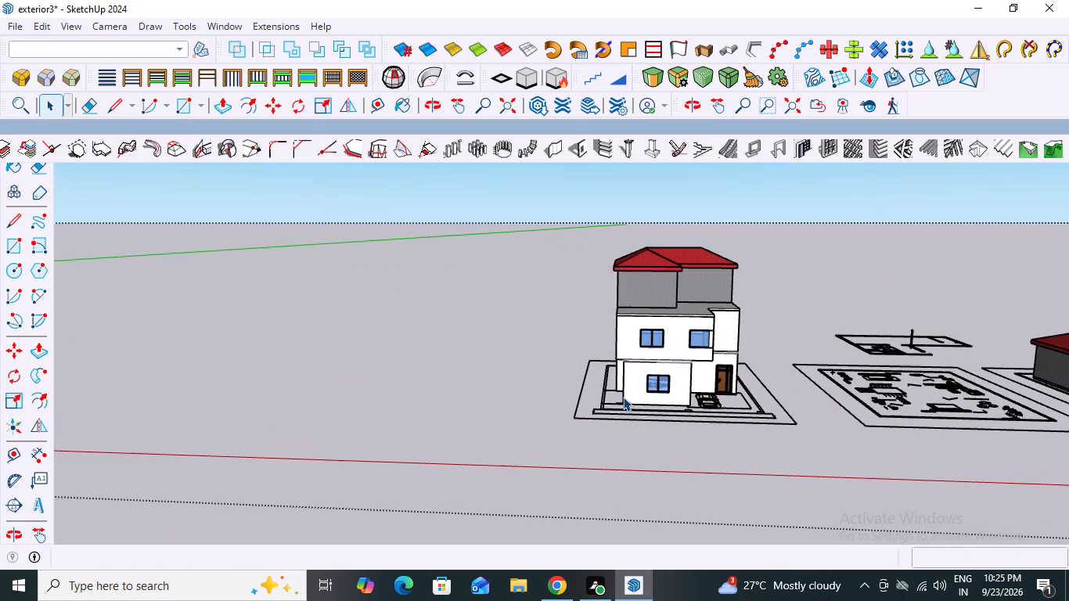
{"action": "scroll", "coordinate": [623, 397], "scroll_direction": "down", "scroll_amount": 8}
{"action": "middle_click_drag", "start_coordinate": [592, 412], "coordinate": [367, 412]}
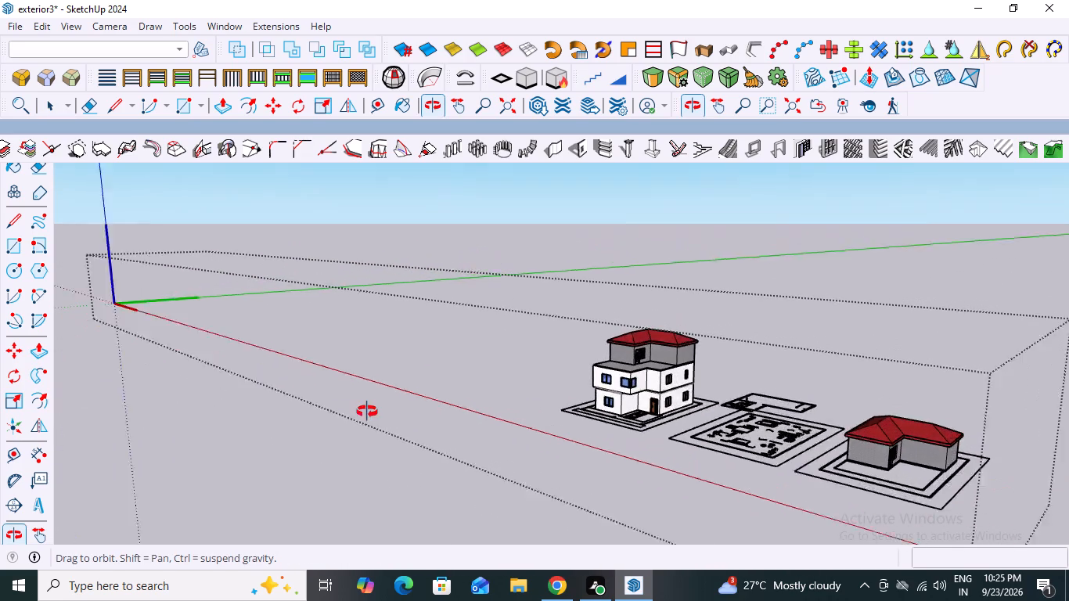
{"action": "middle_click_drag", "start_coordinate": [367, 412], "coordinate": [359, 412]}
{"action": "scroll", "coordinate": [649, 354], "scroll_direction": "up", "scroll_amount": 6}
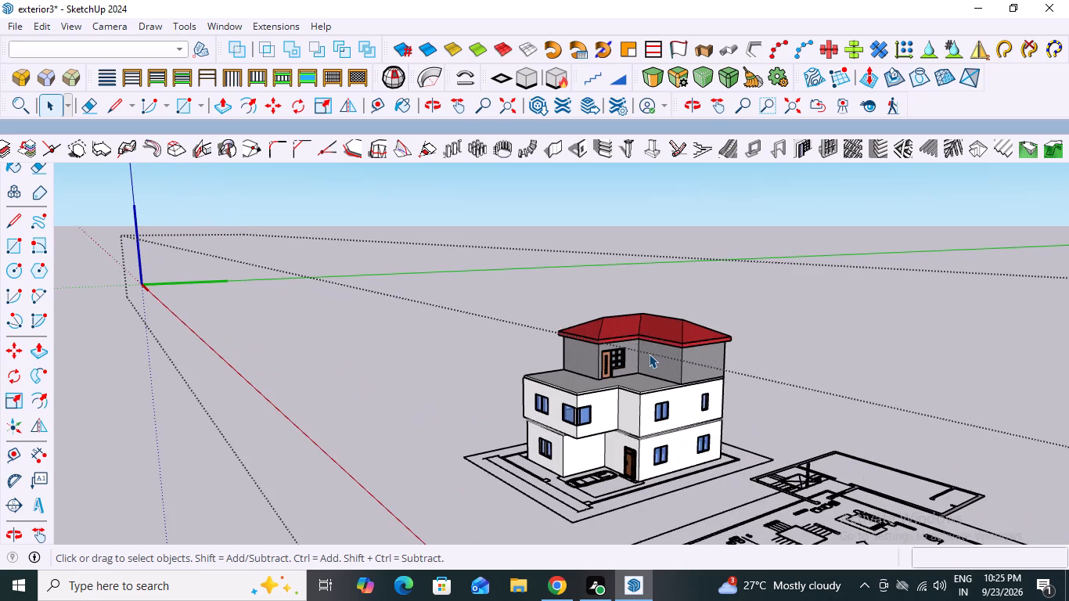
{"action": "scroll", "coordinate": [577, 374], "scroll_direction": "up", "scroll_amount": 4}
{"action": "scroll", "coordinate": [639, 361], "scroll_direction": "up", "scroll_amount": 2}
{"action": "scroll", "coordinate": [639, 361], "scroll_direction": "down", "scroll_amount": 14}
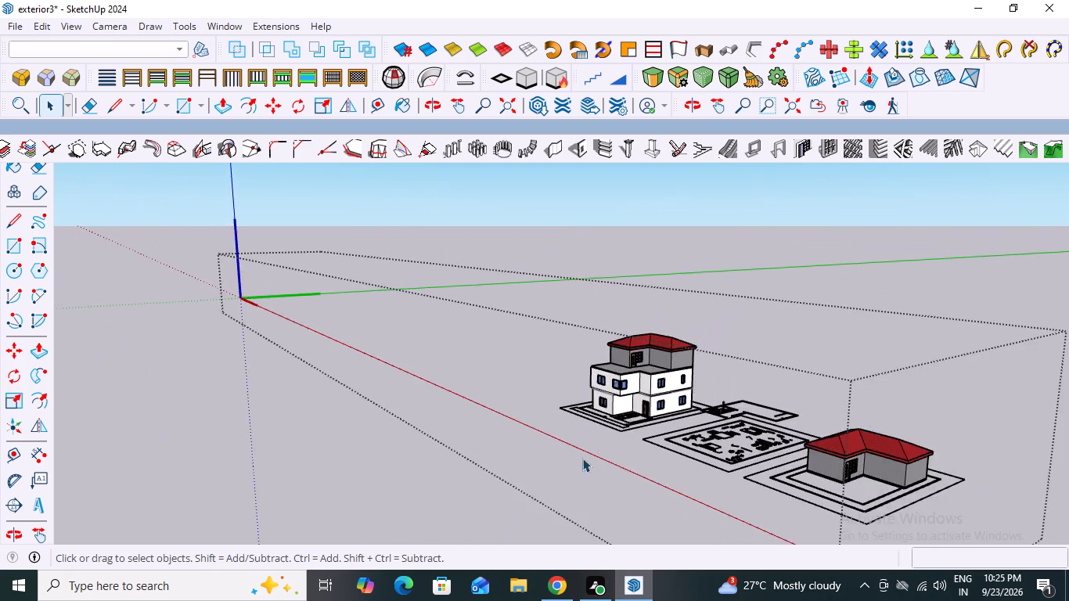
Open the middle storey's white wall group for editing and try the wall-face tool next to wall openings.
{"action": "middle_click_drag", "start_coordinate": [585, 479], "coordinate": [796, 502]}
{"action": "scroll", "coordinate": [791, 403], "scroll_direction": "up", "scroll_amount": 12}
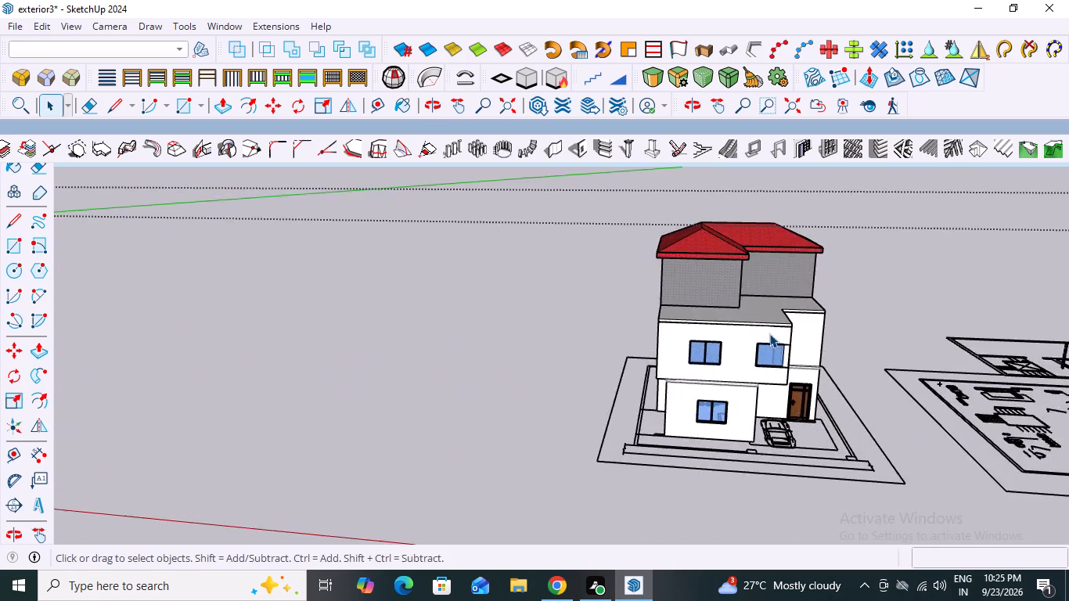
{"action": "scroll", "coordinate": [769, 333], "scroll_direction": "up", "scroll_amount": 8}
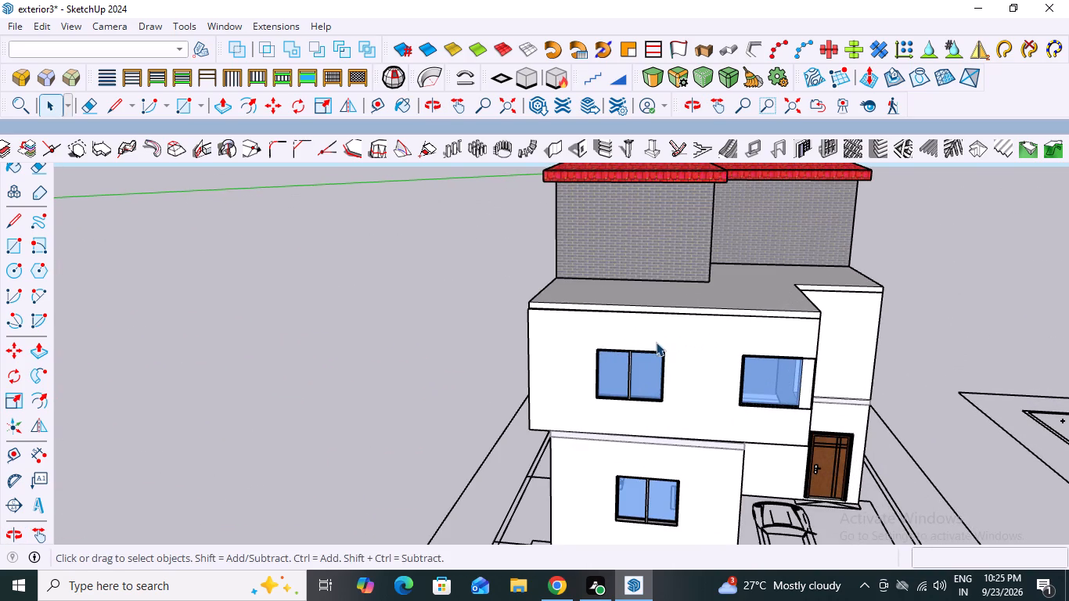
{"action": "middle_click_drag", "start_coordinate": [690, 373], "coordinate": [749, 393]}
{"action": "left_click", "coordinate": [639, 347]}
{"action": "middle_click_drag", "start_coordinate": [732, 354], "coordinate": [732, 354]}
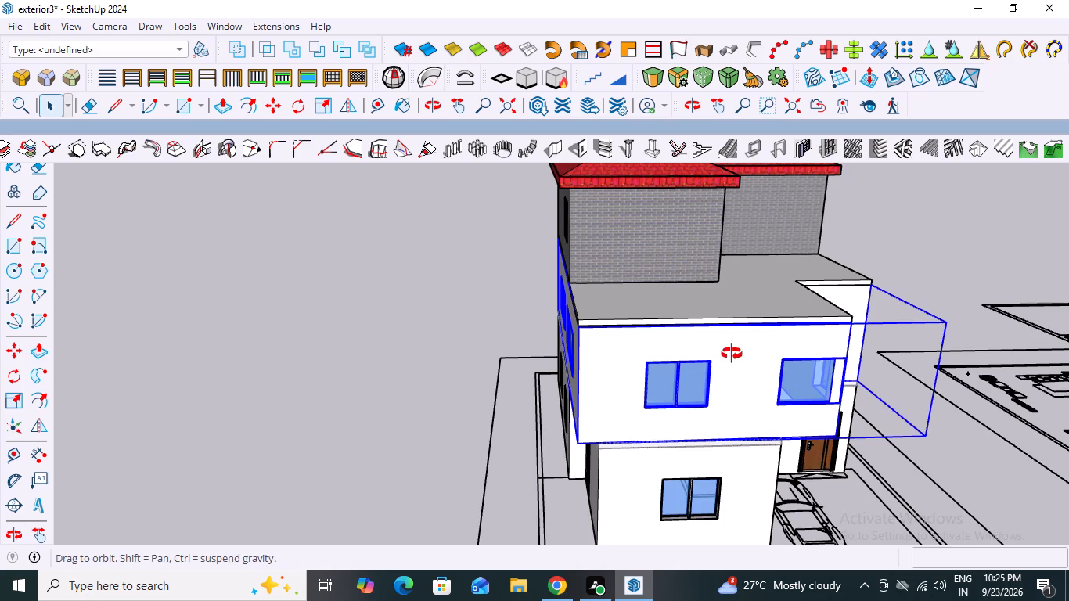
{"action": "middle_click_drag", "start_coordinate": [732, 354], "coordinate": [718, 296]}
{"action": "double_click", "coordinate": [616, 285]}
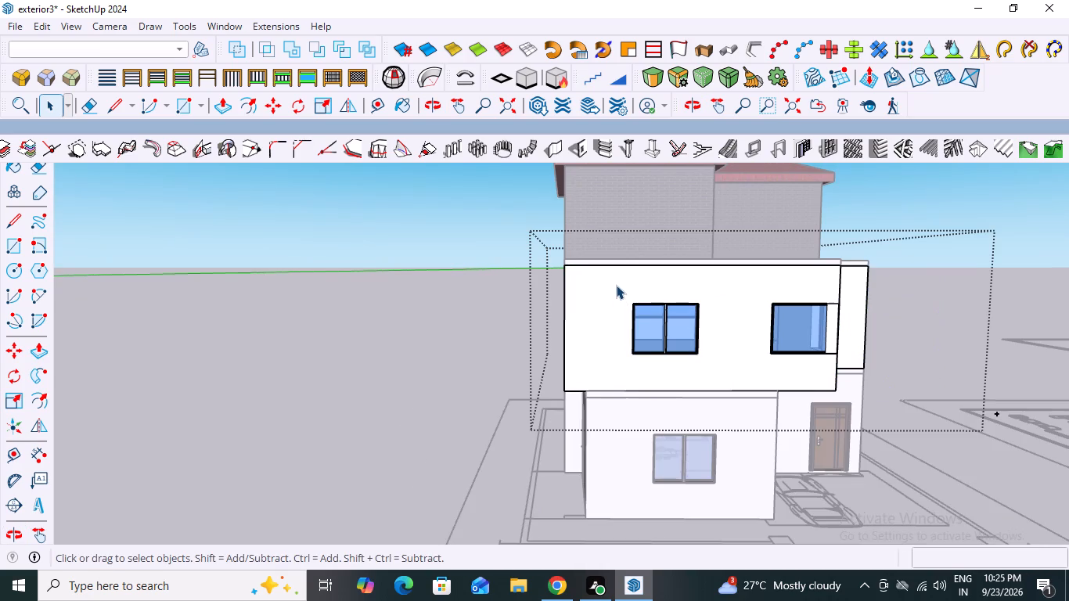
{"action": "middle_click_drag", "start_coordinate": [563, 365], "coordinate": [724, 412]}
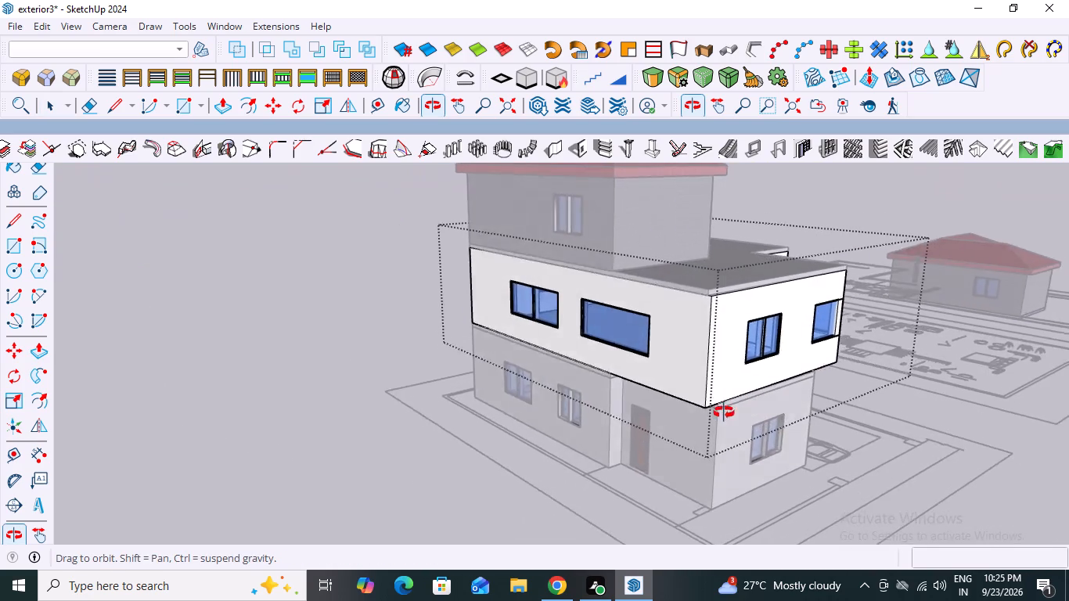
{"action": "middle_click_drag", "start_coordinate": [724, 412], "coordinate": [678, 405]}
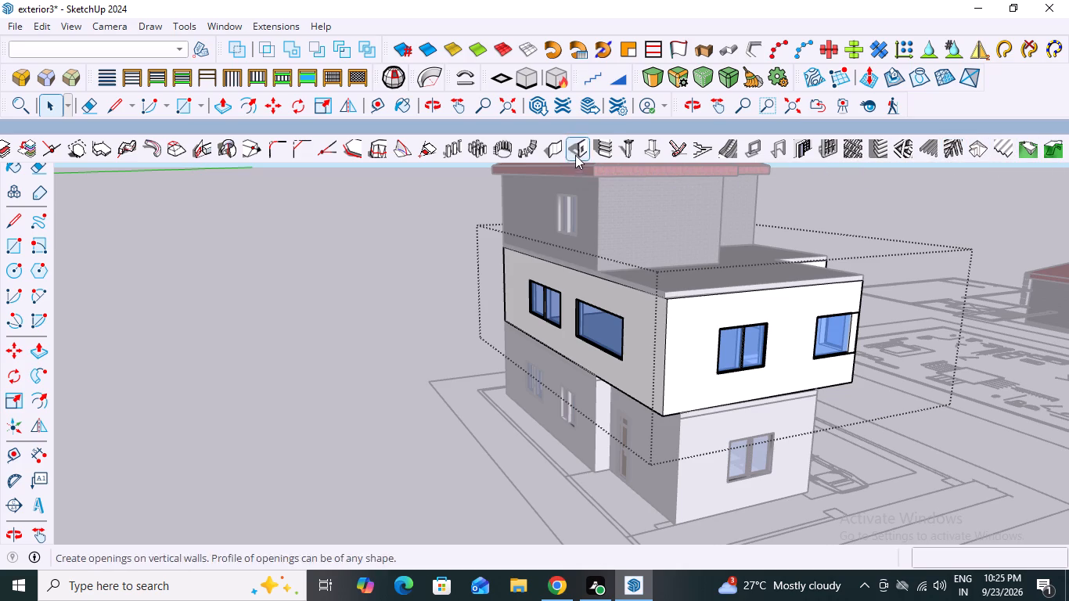
{"action": "left_click", "coordinate": [604, 151]}
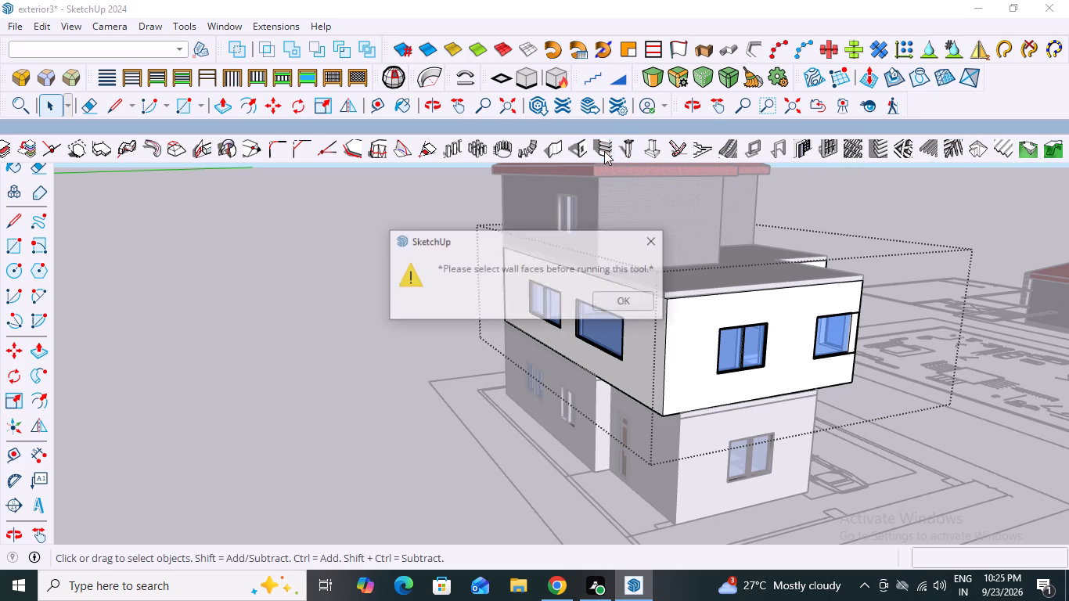
{"action": "left_click", "coordinate": [628, 304]}
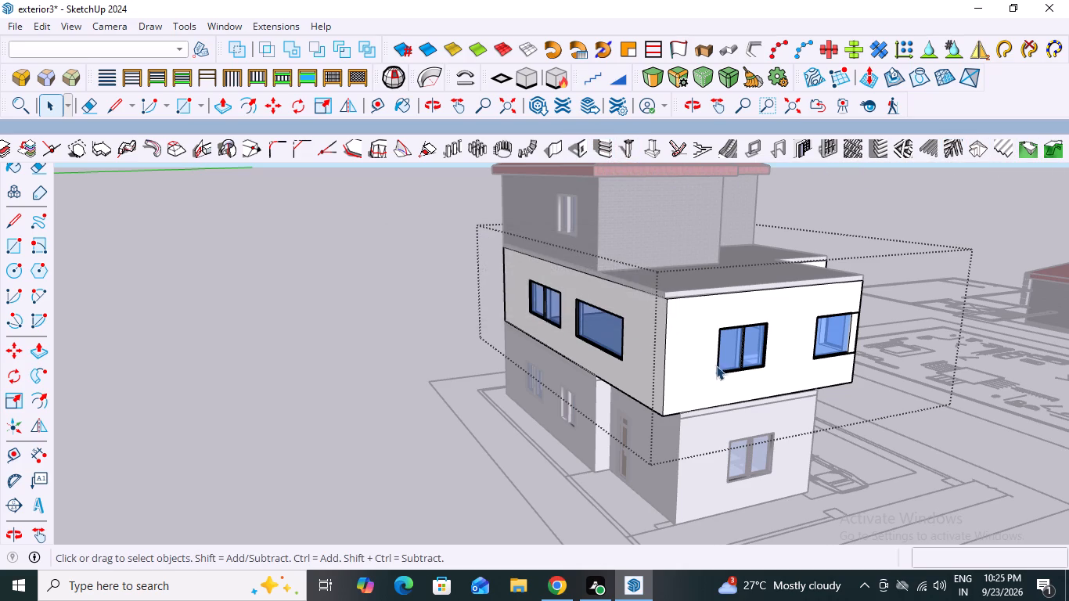
Create 10 grooves on all connected wall faces of the middle storey, starting just above the front windows, without softening edges.
{"action": "left_click", "coordinate": [693, 334]}
{"action": "double_click", "coordinate": [693, 334]}
{"action": "left_click", "coordinate": [693, 334]}
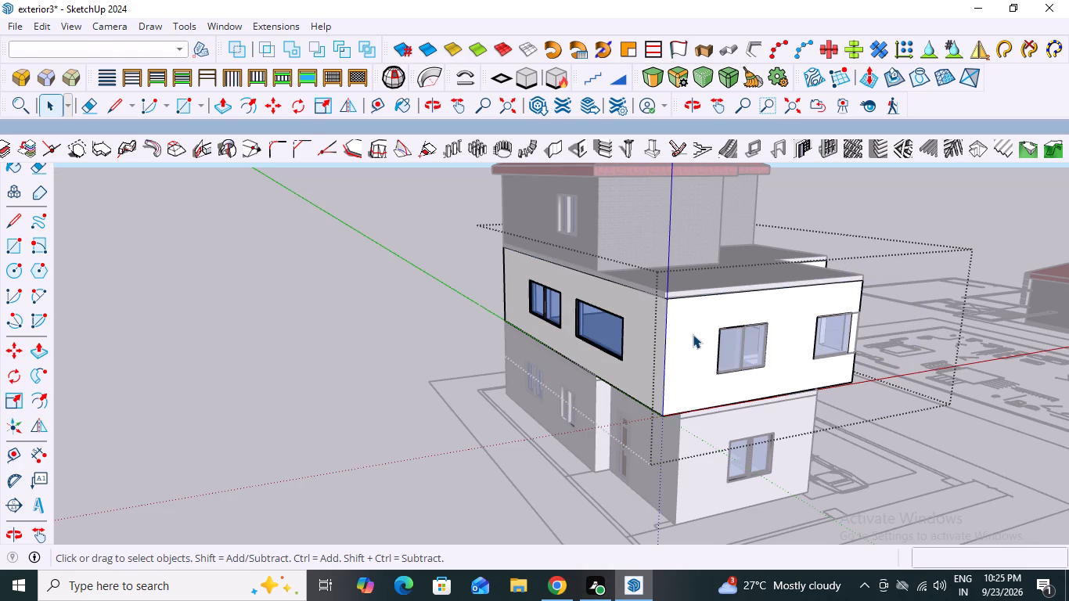
{"action": "double_click", "coordinate": [693, 334]}
{"action": "left_click", "coordinate": [687, 329]}
{"action": "double_click", "coordinate": [686, 321]}
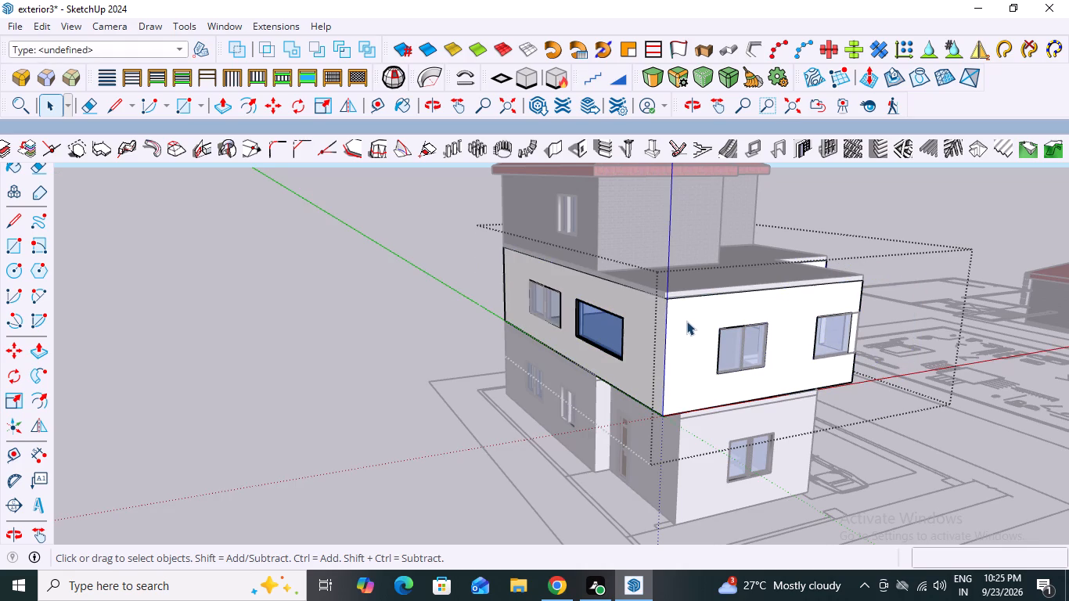
{"action": "left_click", "coordinate": [686, 321]}
{"action": "triple_click", "coordinate": [686, 321]}
{"action": "triple_click", "coordinate": [686, 321]}
{"action": "left_click", "coordinate": [686, 321]}
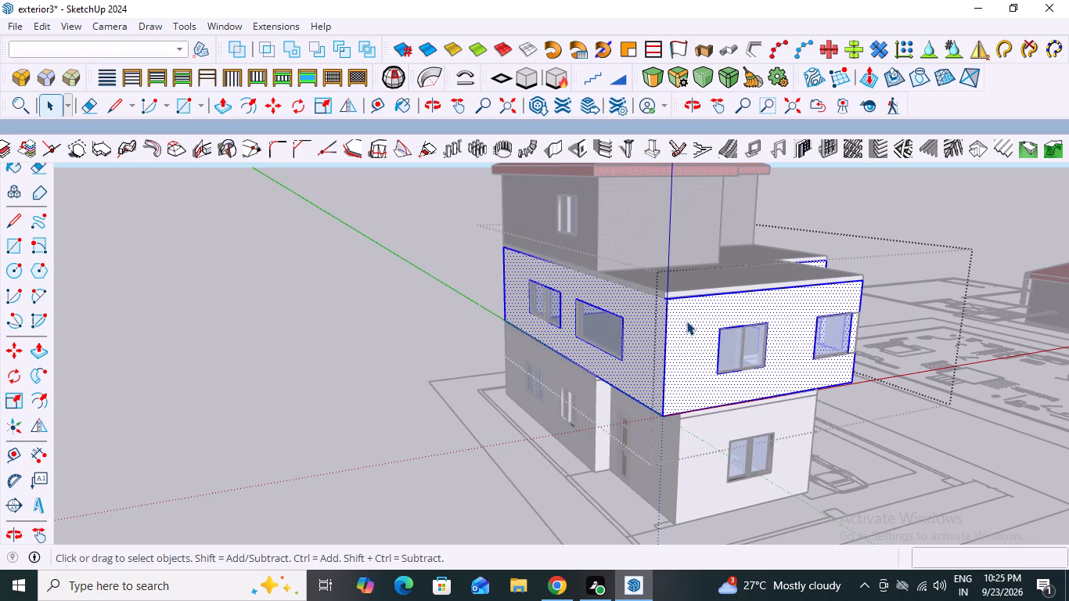
{"action": "middle_click_drag", "start_coordinate": [756, 399], "coordinate": [392, 363]}
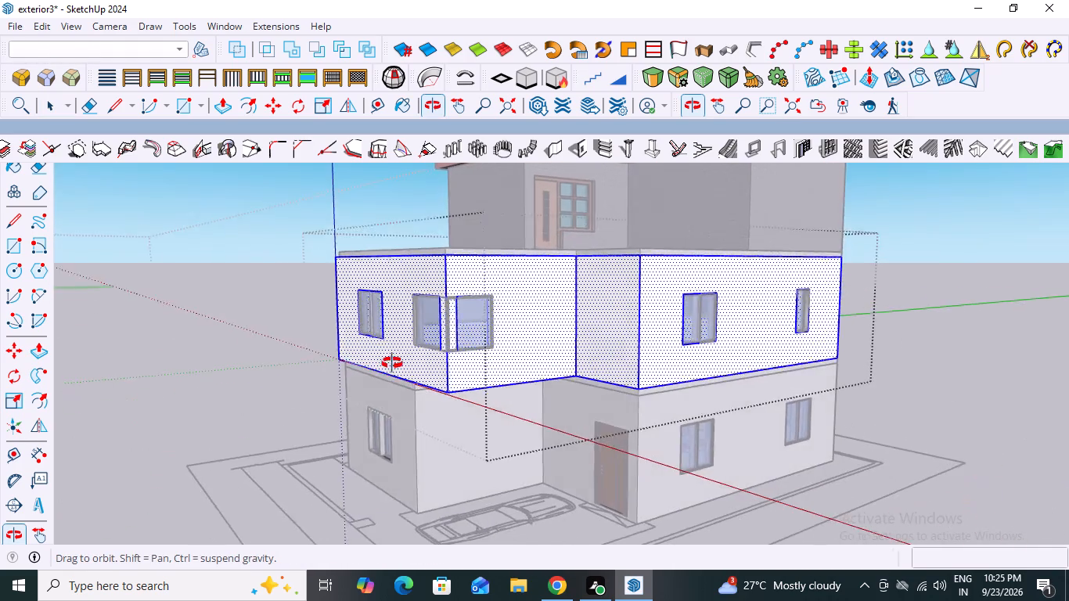
{"action": "middle_click_drag", "start_coordinate": [392, 363], "coordinate": [646, 397]}
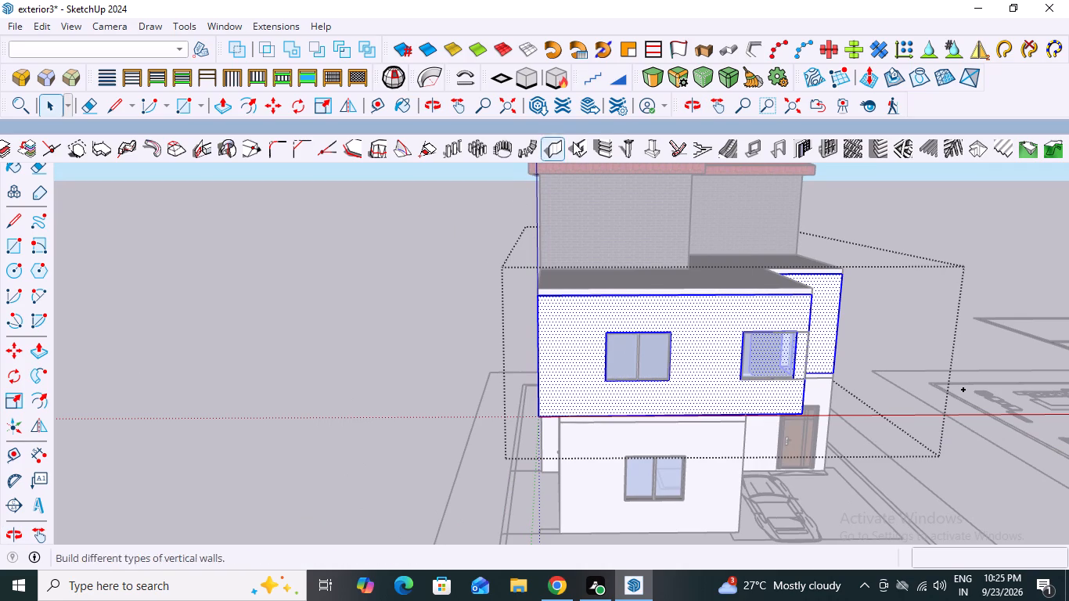
{"action": "left_click", "coordinate": [601, 143]}
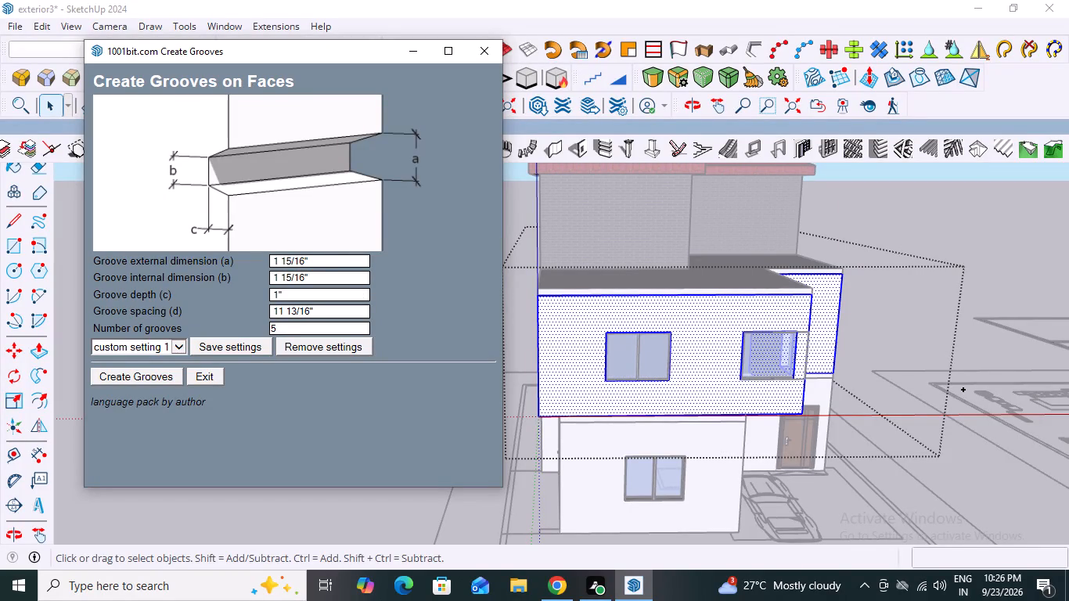
{"action": "scroll", "coordinate": [323, 196], "scroll_direction": "down", "scroll_amount": 8}
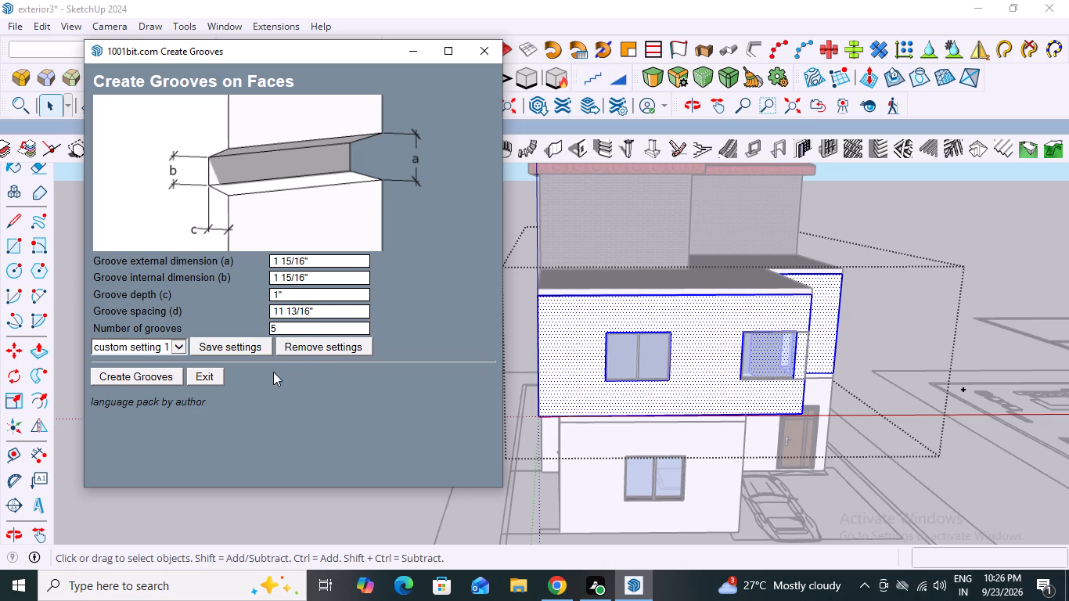
{"action": "left_click", "coordinate": [279, 331]}
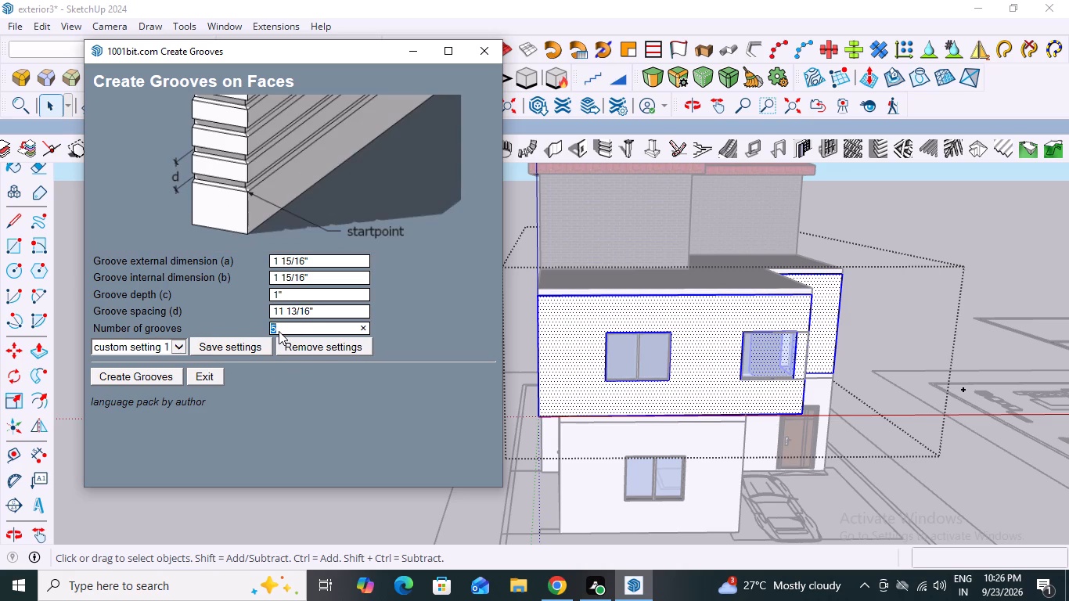
{"action": "key", "text": "BackSpace"}
{"action": "key", "text": "1"}
{"action": "key", "text": "0"}
{"action": "left_click", "coordinate": [132, 372]}
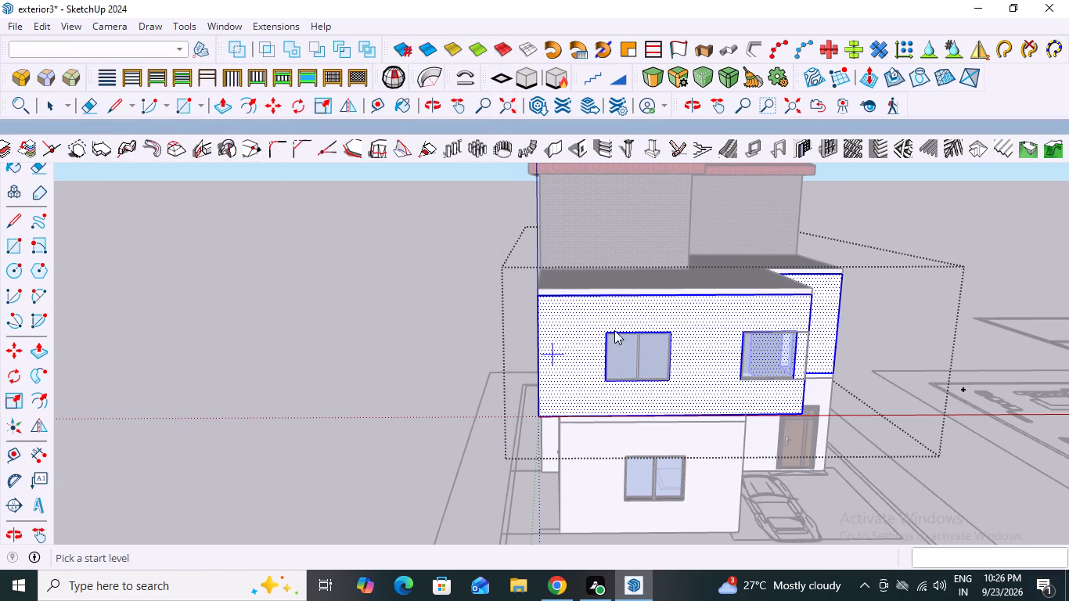
{"action": "left_click", "coordinate": [563, 327]}
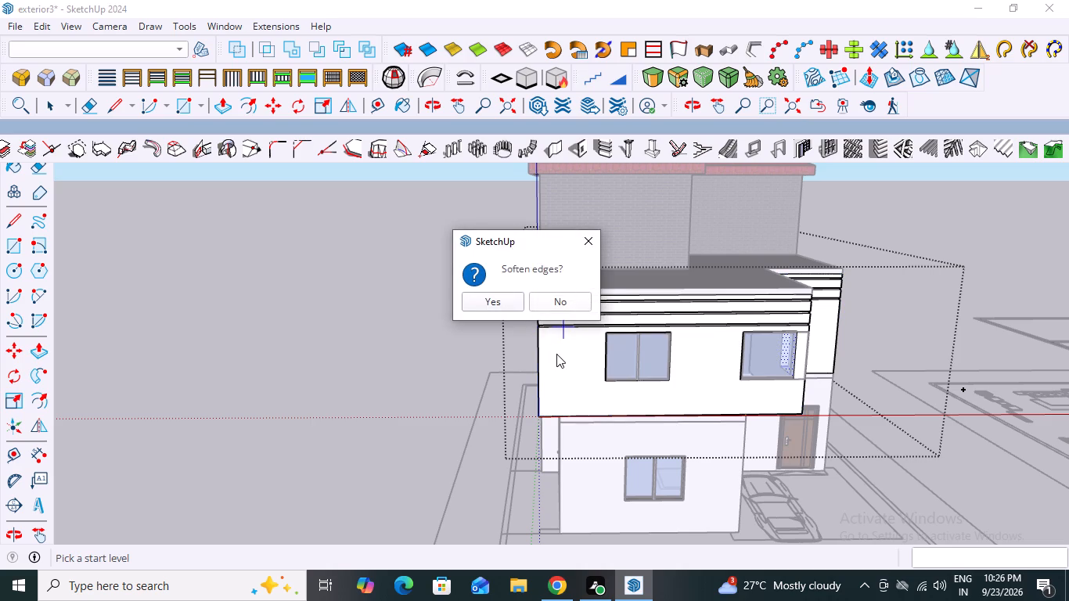
{"action": "scroll", "coordinate": [570, 331], "scroll_direction": "up", "scroll_amount": 6}
{"action": "scroll", "coordinate": [686, 295], "scroll_direction": "up", "scroll_amount": 10}
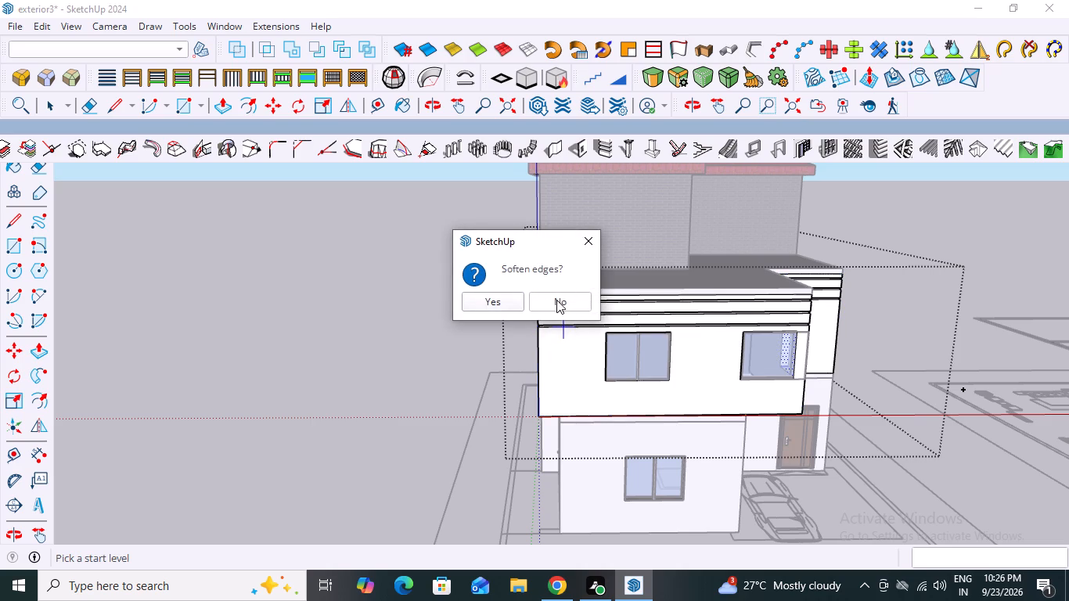
{"action": "left_click", "coordinate": [556, 300]}
Examine the new grooves around the middle storey's walls, at the corners and above the windows.
{"action": "middle_click_drag", "start_coordinate": [698, 362], "coordinate": [308, 357]}
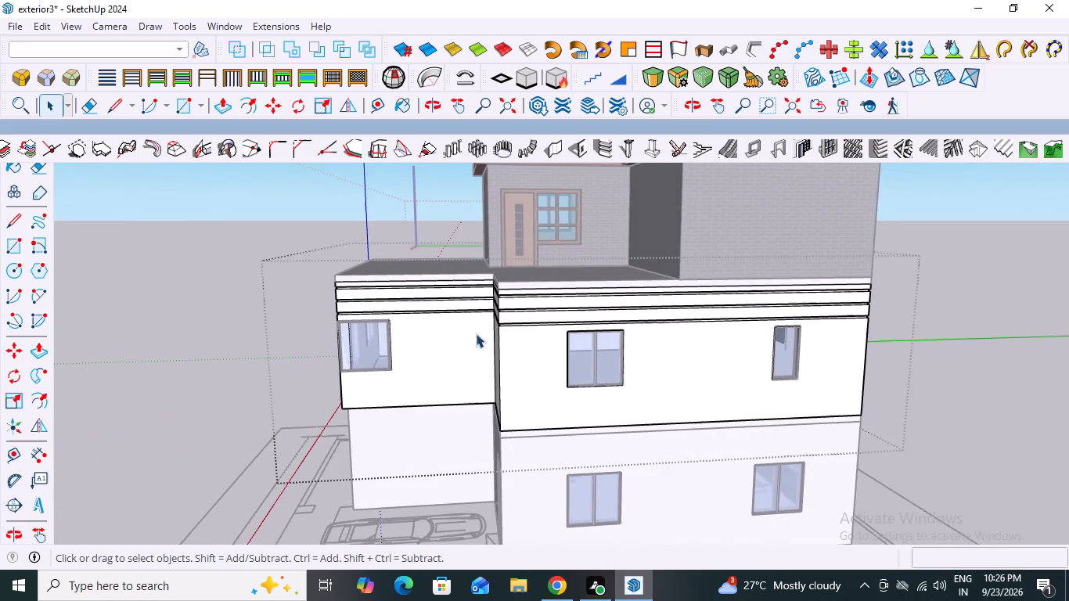
{"action": "scroll", "coordinate": [531, 316], "scroll_direction": "up", "scroll_amount": 13}
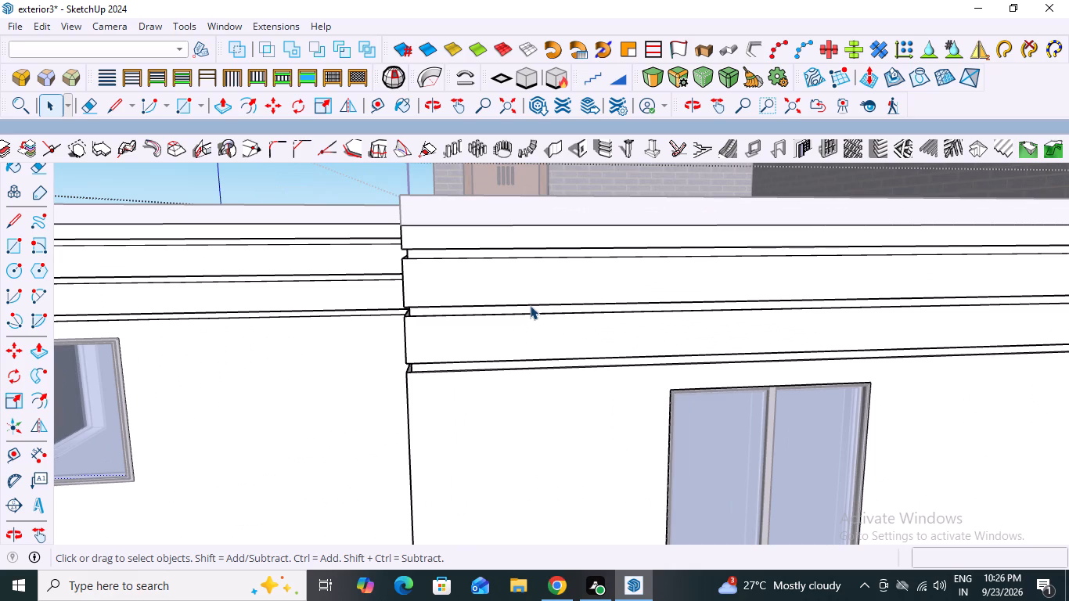
{"action": "scroll", "coordinate": [530, 305], "scroll_direction": "down", "scroll_amount": 13}
{"action": "middle_click", "coordinate": [530, 305]}
{"action": "scroll", "coordinate": [538, 326], "scroll_direction": "down", "scroll_amount": 2}
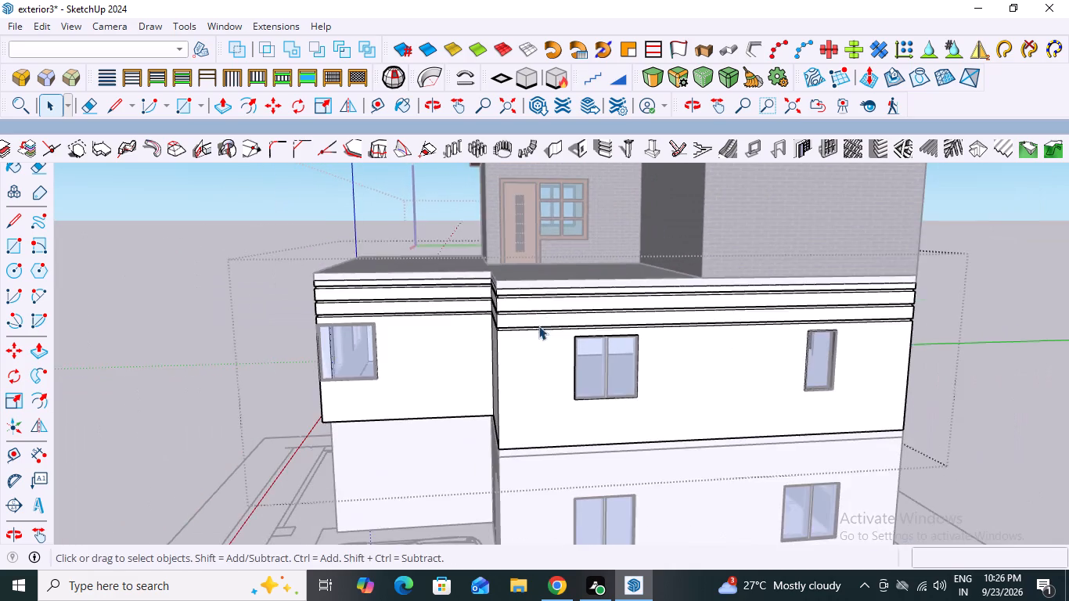
{"action": "scroll", "coordinate": [538, 326], "scroll_direction": "down", "scroll_amount": 2}
{"action": "middle_click_drag", "start_coordinate": [689, 347], "coordinate": [238, 361]}
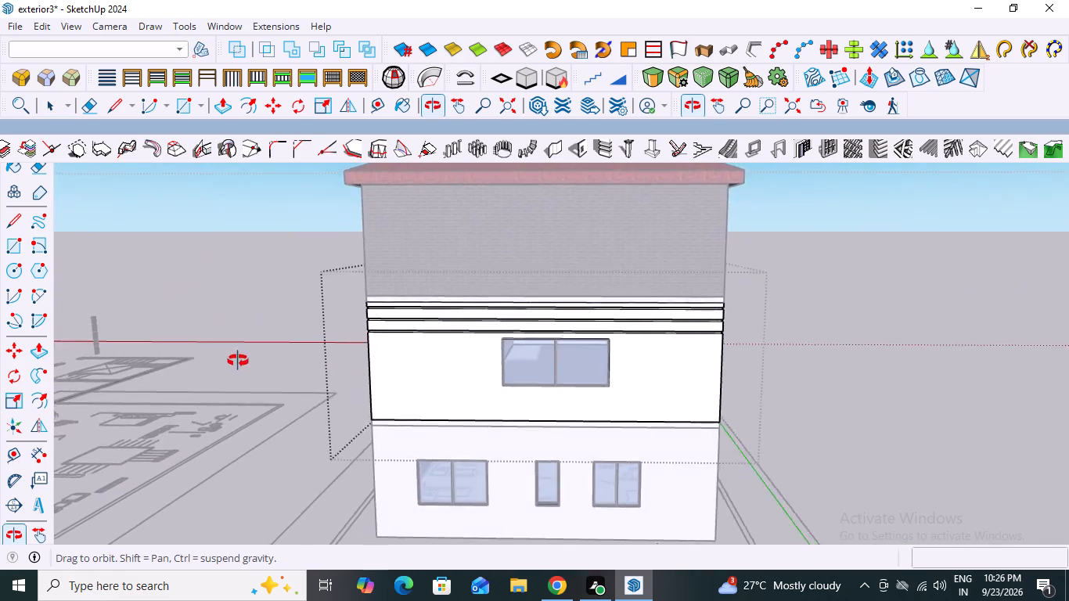
{"action": "middle_click_drag", "start_coordinate": [238, 361], "coordinate": [817, 419]}
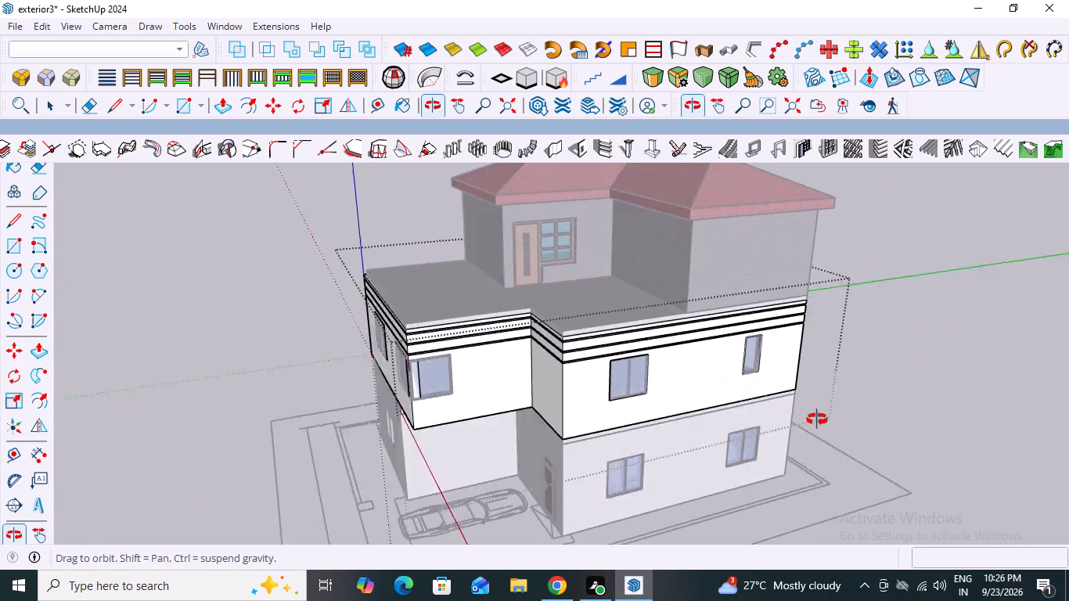
{"action": "middle_click_drag", "start_coordinate": [817, 419], "coordinate": [868, 426]}
{"action": "middle_click_drag", "start_coordinate": [506, 414], "coordinate": [850, 430]}
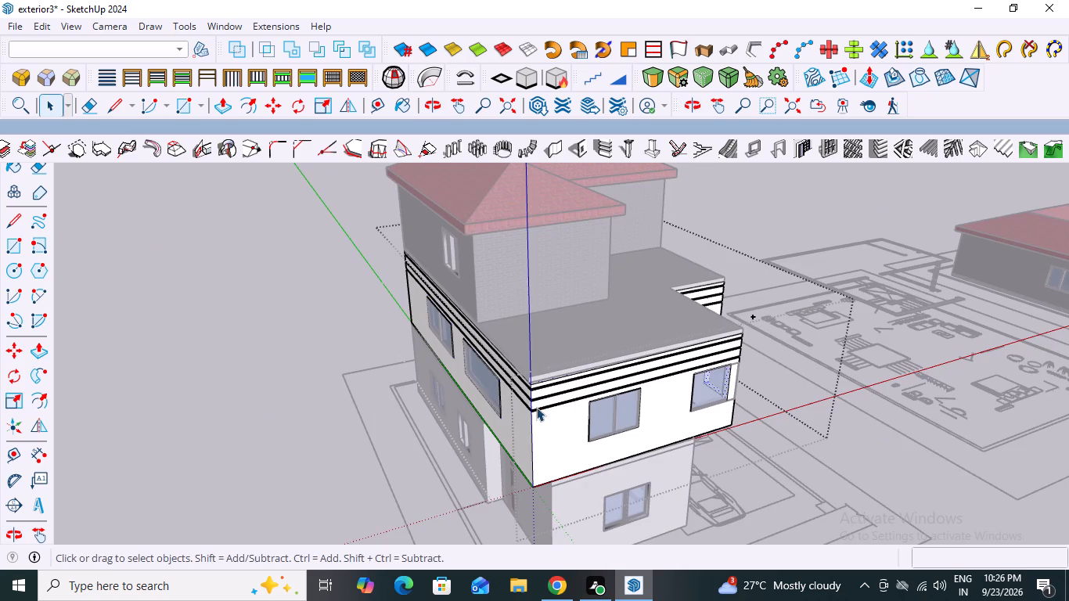
{"action": "scroll", "coordinate": [536, 406], "scroll_direction": "up", "scroll_amount": 16}
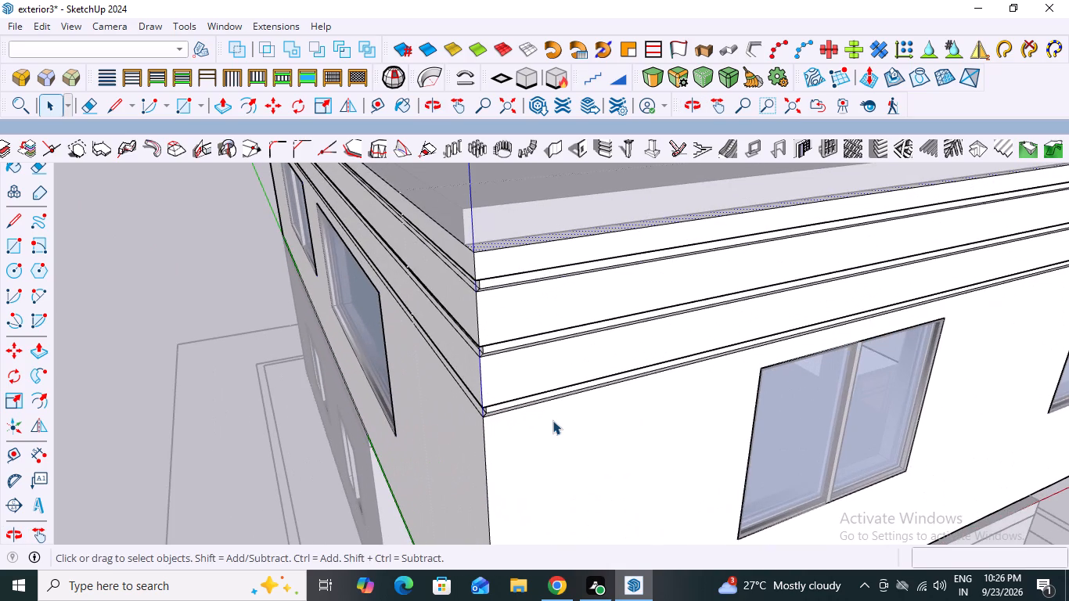
{"action": "scroll", "coordinate": [552, 420], "scroll_direction": "down", "scroll_amount": 16}
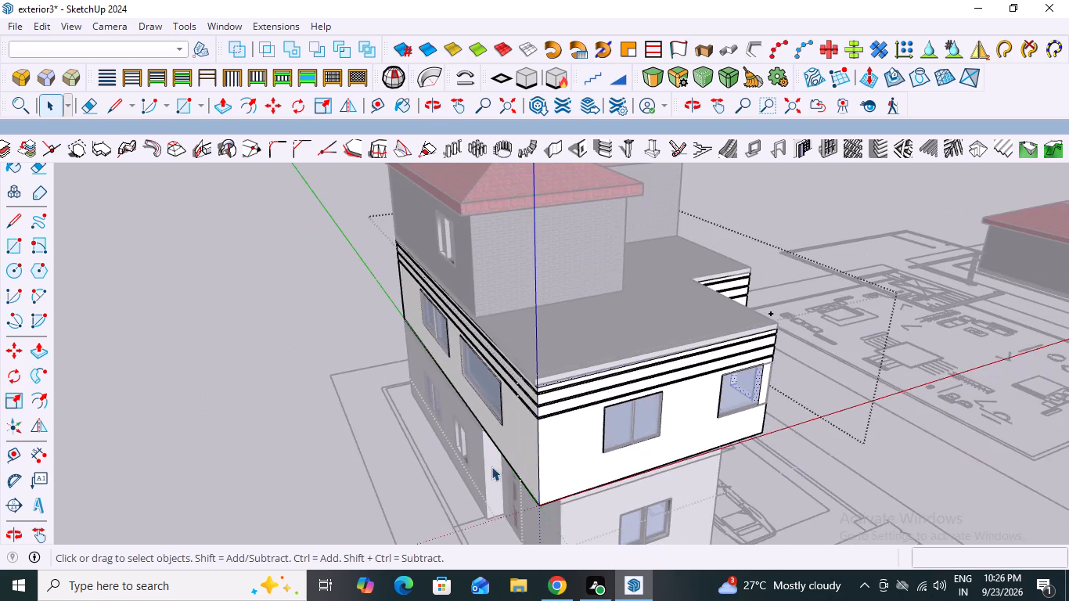
{"action": "middle_click_drag", "start_coordinate": [491, 467], "coordinate": [705, 457]}
{"action": "scroll", "coordinate": [641, 358], "scroll_direction": "up", "scroll_amount": 11}
{"action": "scroll", "coordinate": [660, 333], "scroll_direction": "down", "scroll_amount": 2}
{"action": "scroll", "coordinate": [662, 347], "scroll_direction": "up", "scroll_amount": 4}
{"action": "scroll", "coordinate": [662, 347], "scroll_direction": "down", "scroll_amount": 2}
{"action": "scroll", "coordinate": [660, 387], "scroll_direction": "up", "scroll_amount": 11}
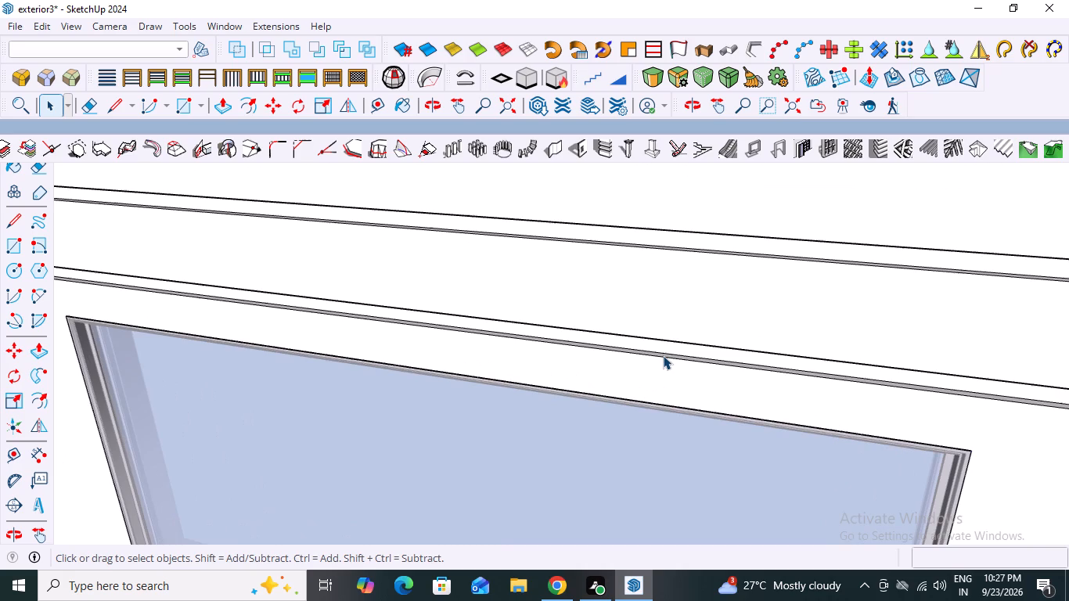
{"action": "scroll", "coordinate": [663, 355], "scroll_direction": "down", "scroll_amount": 10}
{"action": "scroll", "coordinate": [617, 400], "scroll_direction": "down", "scroll_amount": 1}
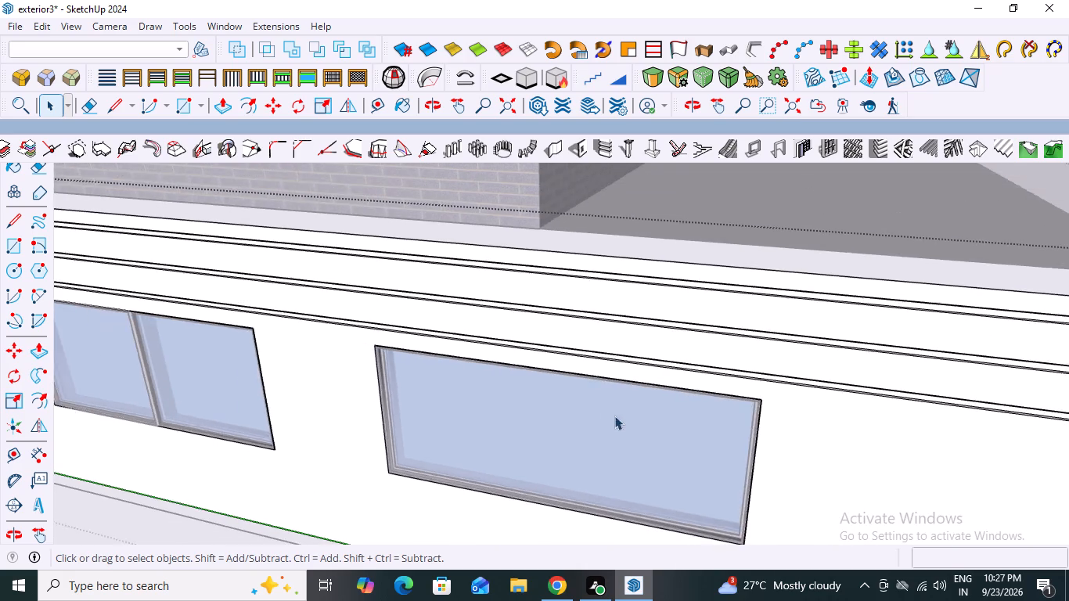
{"action": "scroll", "coordinate": [616, 416], "scroll_direction": "down", "scroll_amount": 16}
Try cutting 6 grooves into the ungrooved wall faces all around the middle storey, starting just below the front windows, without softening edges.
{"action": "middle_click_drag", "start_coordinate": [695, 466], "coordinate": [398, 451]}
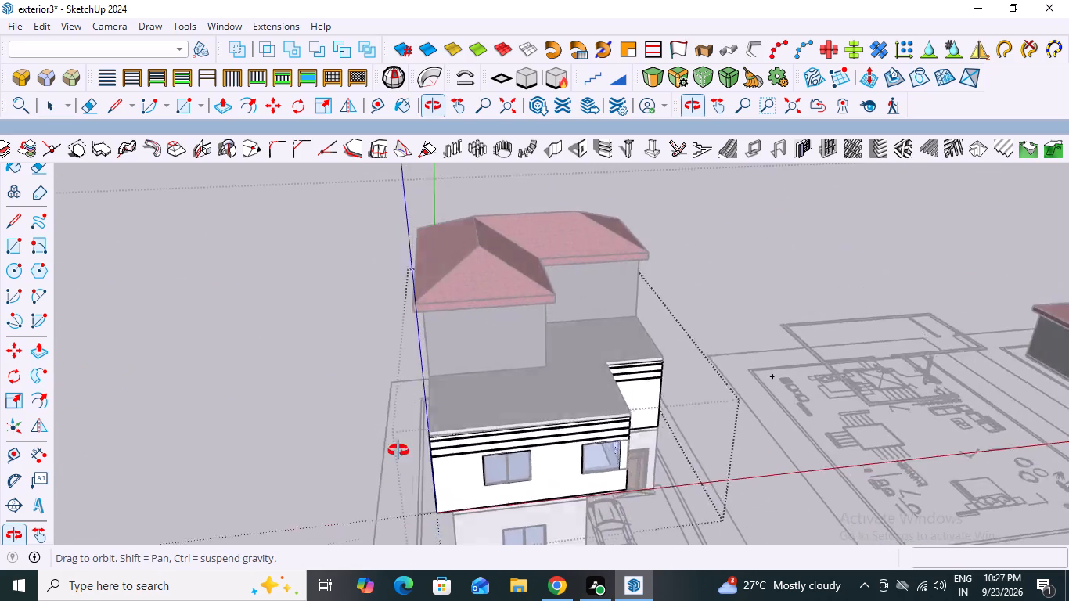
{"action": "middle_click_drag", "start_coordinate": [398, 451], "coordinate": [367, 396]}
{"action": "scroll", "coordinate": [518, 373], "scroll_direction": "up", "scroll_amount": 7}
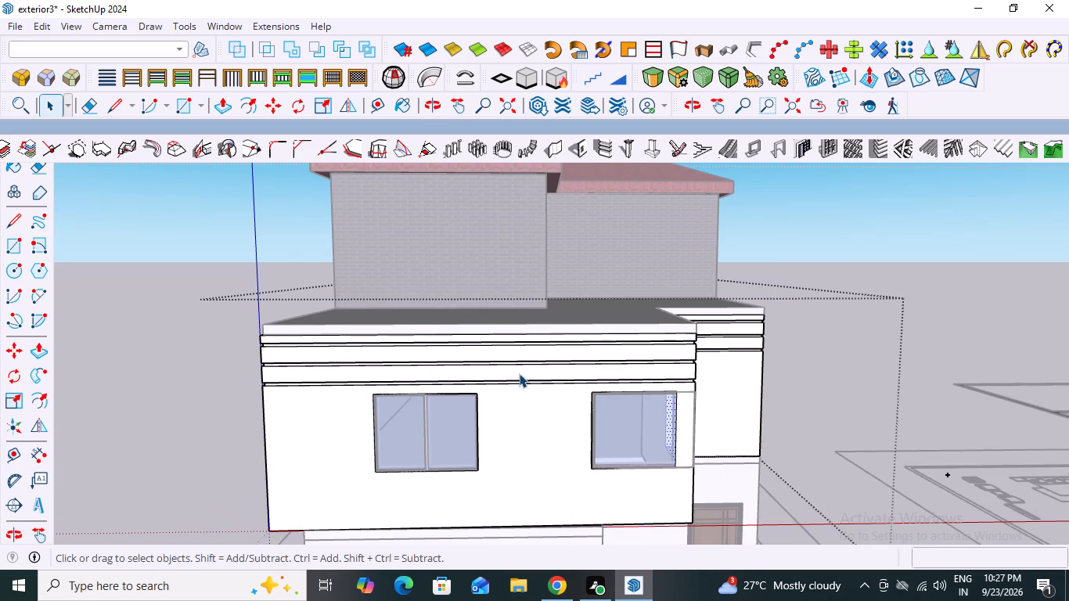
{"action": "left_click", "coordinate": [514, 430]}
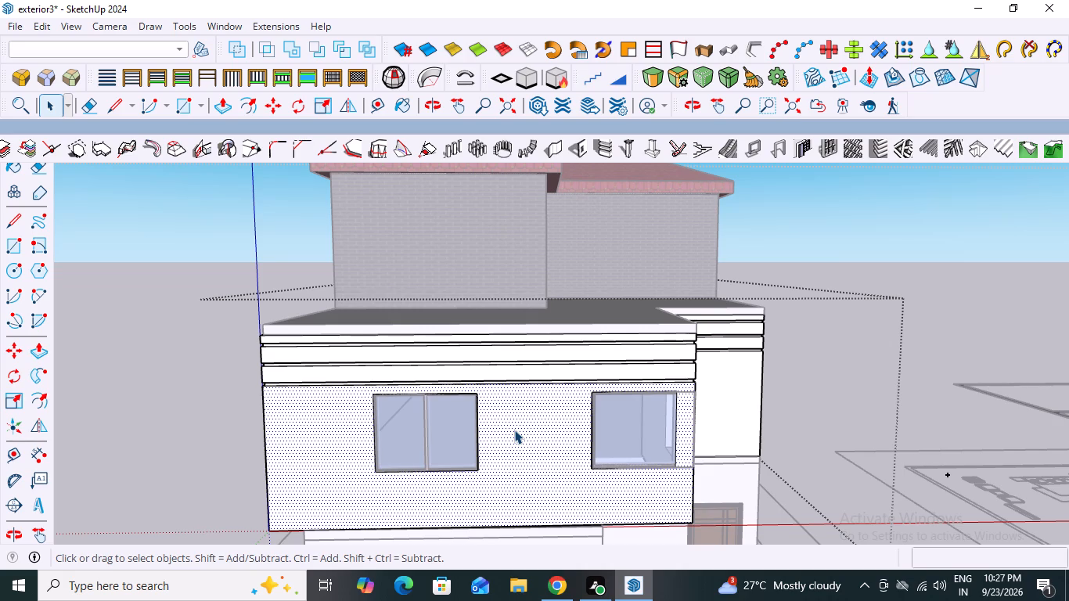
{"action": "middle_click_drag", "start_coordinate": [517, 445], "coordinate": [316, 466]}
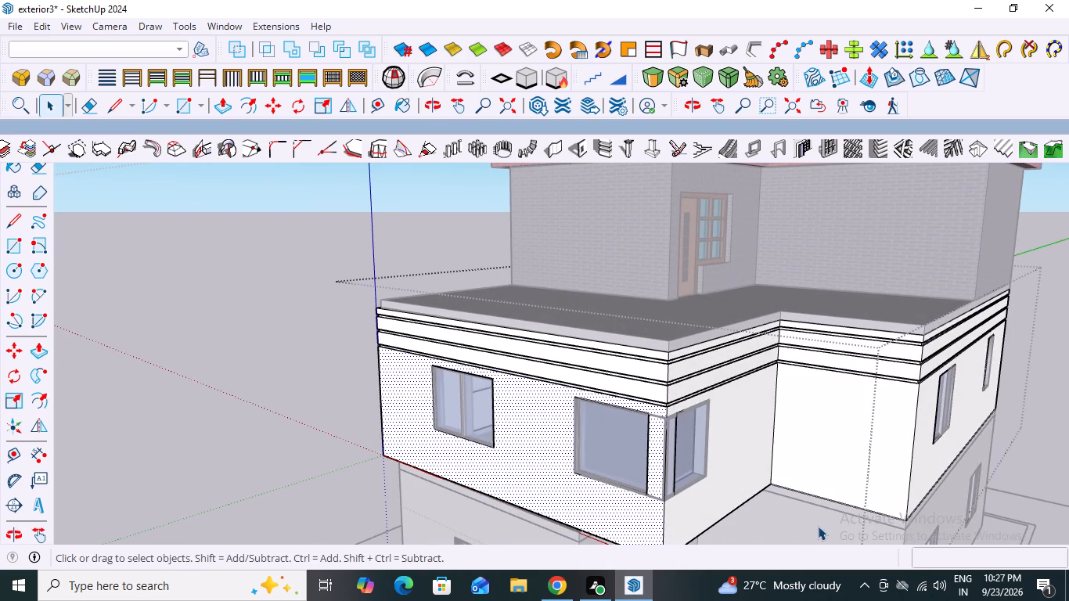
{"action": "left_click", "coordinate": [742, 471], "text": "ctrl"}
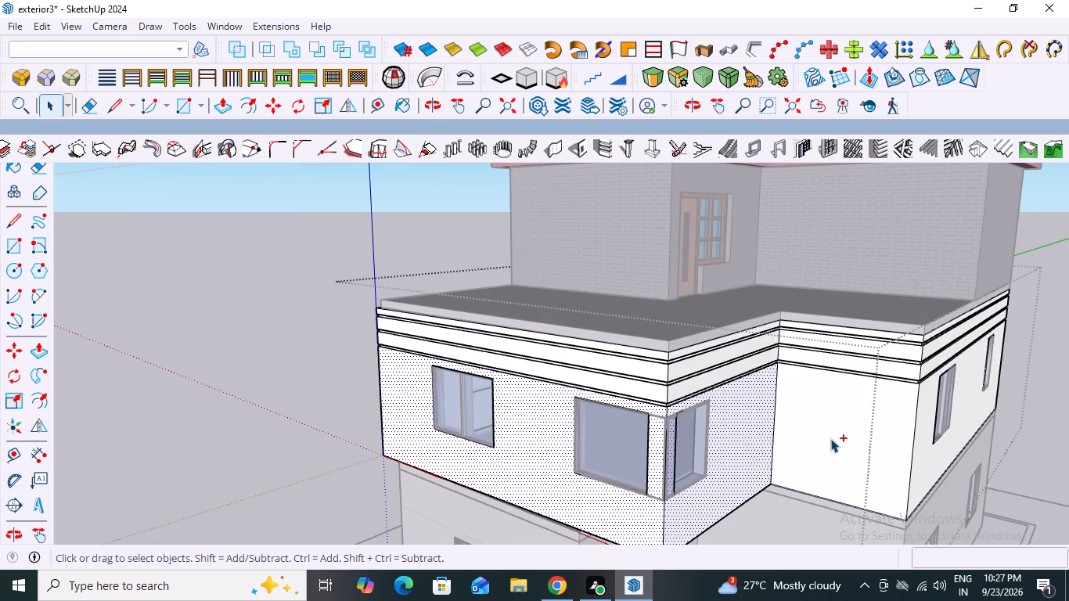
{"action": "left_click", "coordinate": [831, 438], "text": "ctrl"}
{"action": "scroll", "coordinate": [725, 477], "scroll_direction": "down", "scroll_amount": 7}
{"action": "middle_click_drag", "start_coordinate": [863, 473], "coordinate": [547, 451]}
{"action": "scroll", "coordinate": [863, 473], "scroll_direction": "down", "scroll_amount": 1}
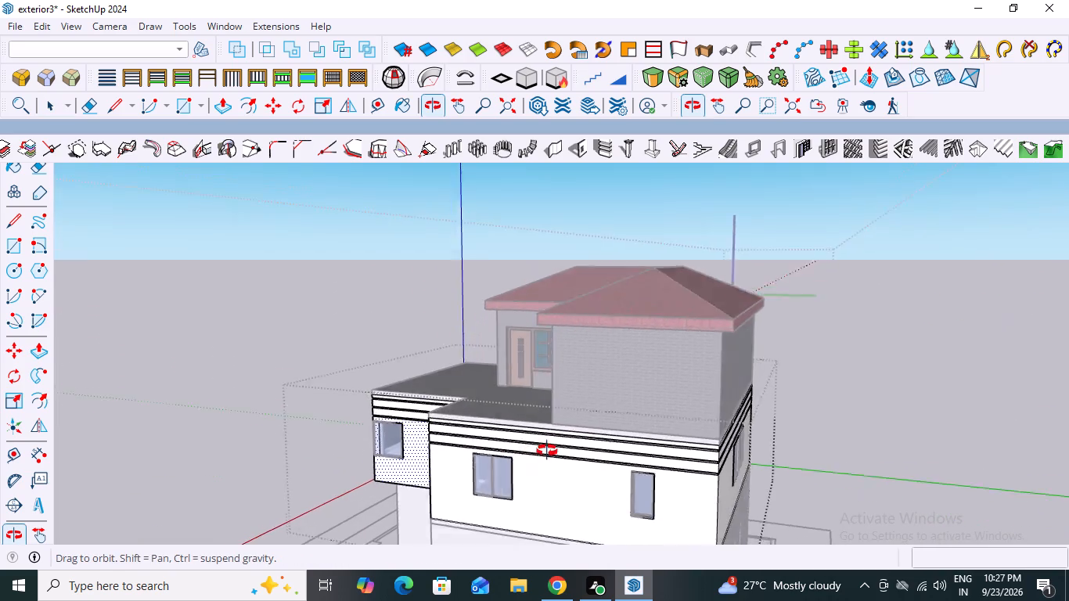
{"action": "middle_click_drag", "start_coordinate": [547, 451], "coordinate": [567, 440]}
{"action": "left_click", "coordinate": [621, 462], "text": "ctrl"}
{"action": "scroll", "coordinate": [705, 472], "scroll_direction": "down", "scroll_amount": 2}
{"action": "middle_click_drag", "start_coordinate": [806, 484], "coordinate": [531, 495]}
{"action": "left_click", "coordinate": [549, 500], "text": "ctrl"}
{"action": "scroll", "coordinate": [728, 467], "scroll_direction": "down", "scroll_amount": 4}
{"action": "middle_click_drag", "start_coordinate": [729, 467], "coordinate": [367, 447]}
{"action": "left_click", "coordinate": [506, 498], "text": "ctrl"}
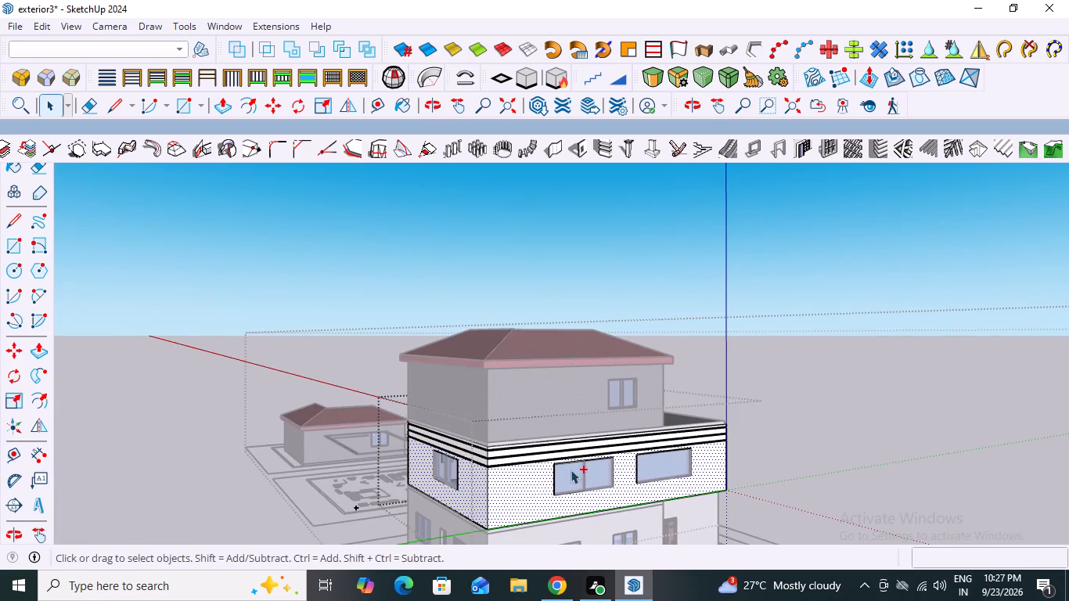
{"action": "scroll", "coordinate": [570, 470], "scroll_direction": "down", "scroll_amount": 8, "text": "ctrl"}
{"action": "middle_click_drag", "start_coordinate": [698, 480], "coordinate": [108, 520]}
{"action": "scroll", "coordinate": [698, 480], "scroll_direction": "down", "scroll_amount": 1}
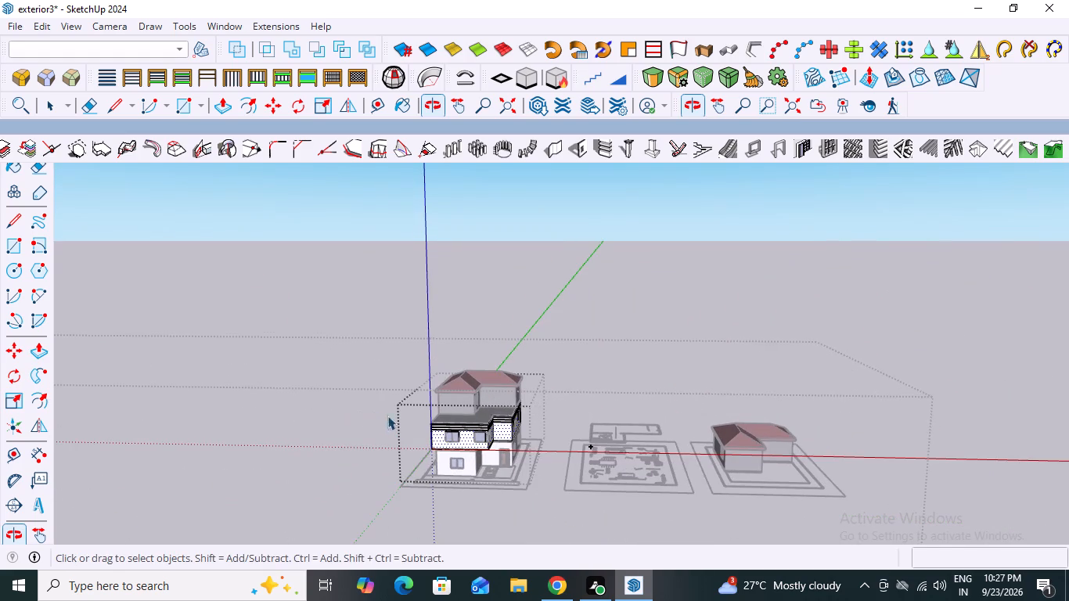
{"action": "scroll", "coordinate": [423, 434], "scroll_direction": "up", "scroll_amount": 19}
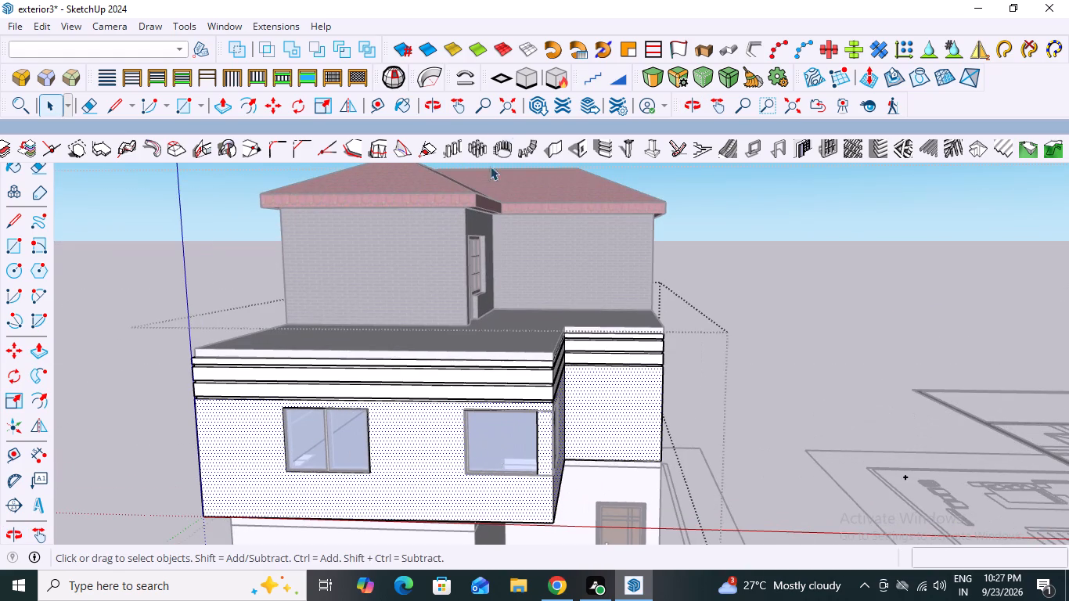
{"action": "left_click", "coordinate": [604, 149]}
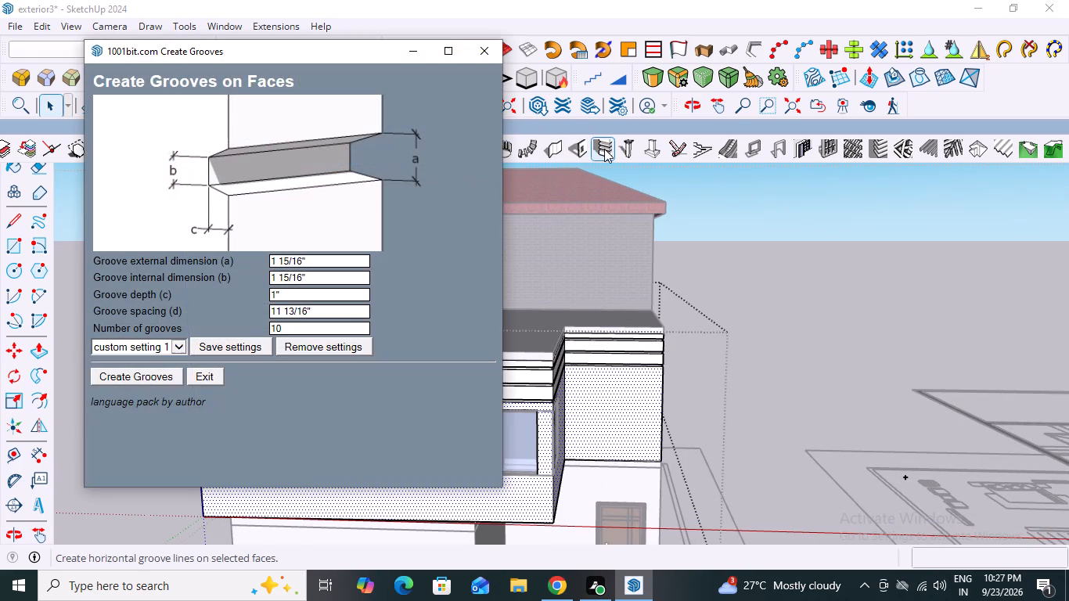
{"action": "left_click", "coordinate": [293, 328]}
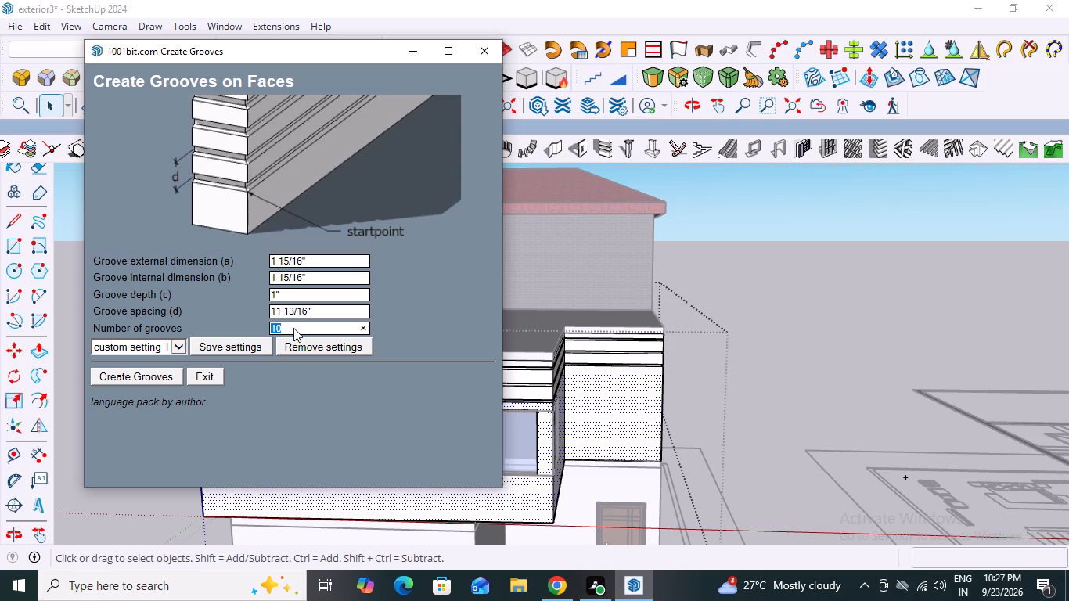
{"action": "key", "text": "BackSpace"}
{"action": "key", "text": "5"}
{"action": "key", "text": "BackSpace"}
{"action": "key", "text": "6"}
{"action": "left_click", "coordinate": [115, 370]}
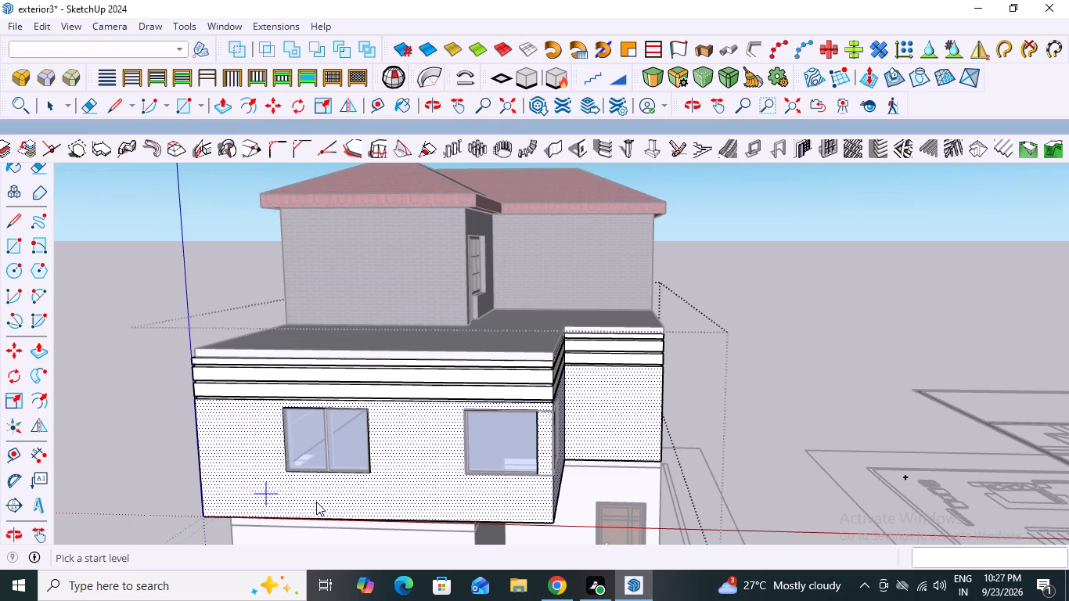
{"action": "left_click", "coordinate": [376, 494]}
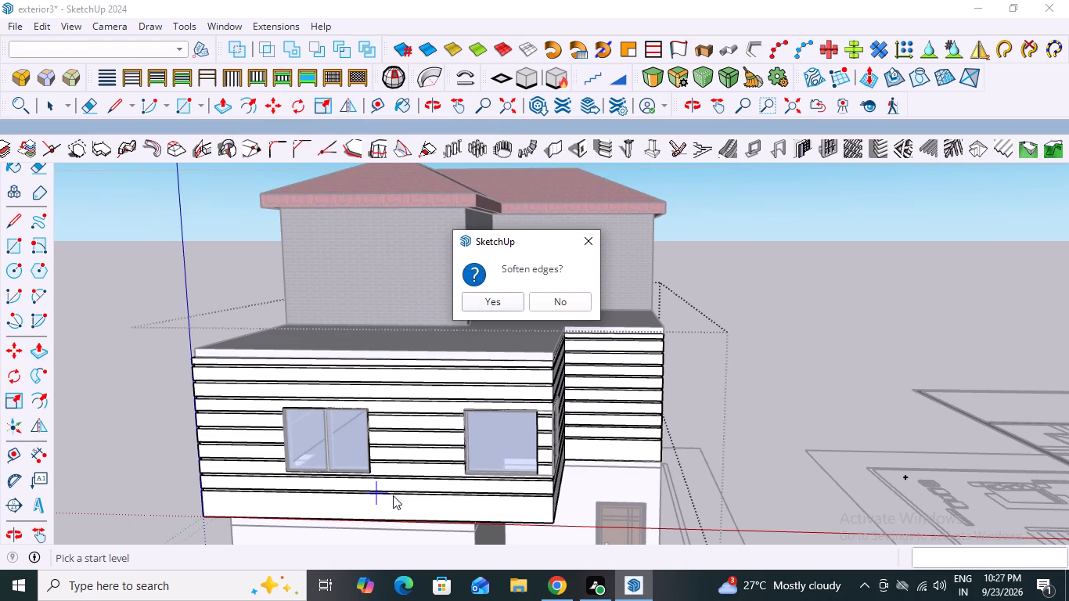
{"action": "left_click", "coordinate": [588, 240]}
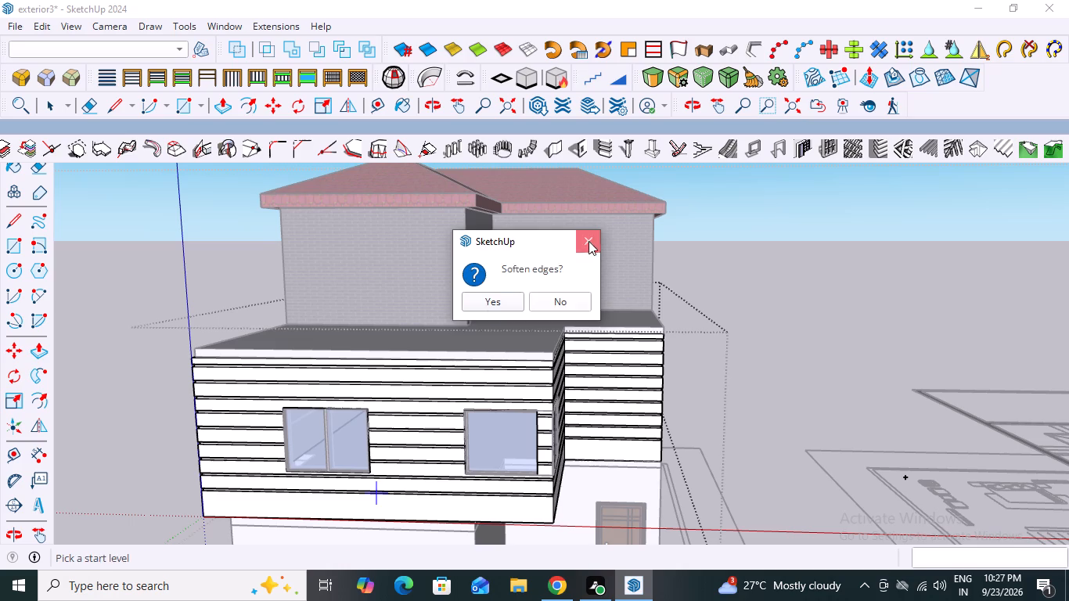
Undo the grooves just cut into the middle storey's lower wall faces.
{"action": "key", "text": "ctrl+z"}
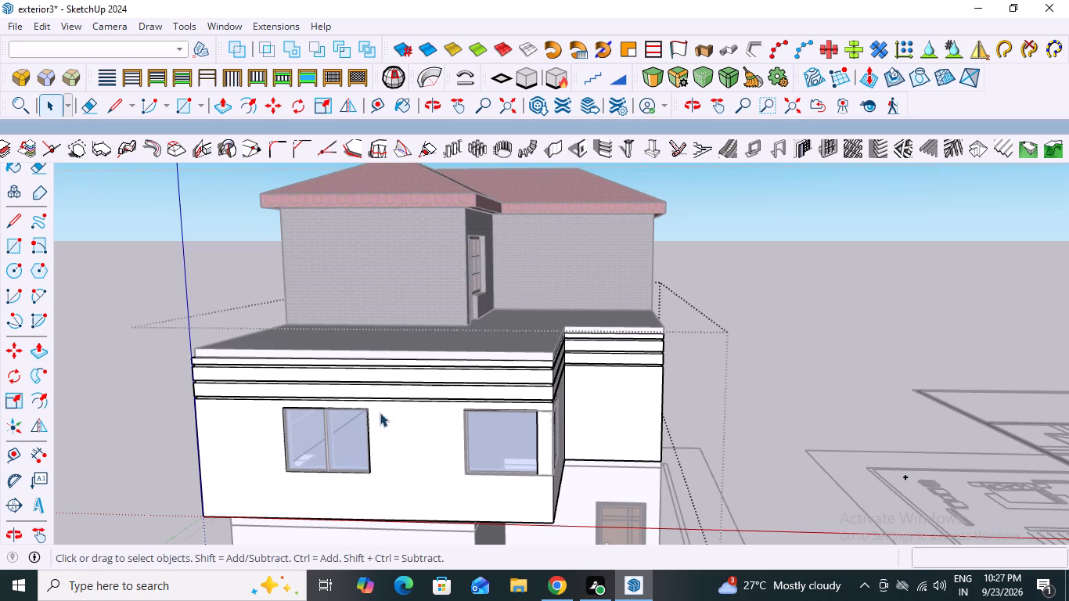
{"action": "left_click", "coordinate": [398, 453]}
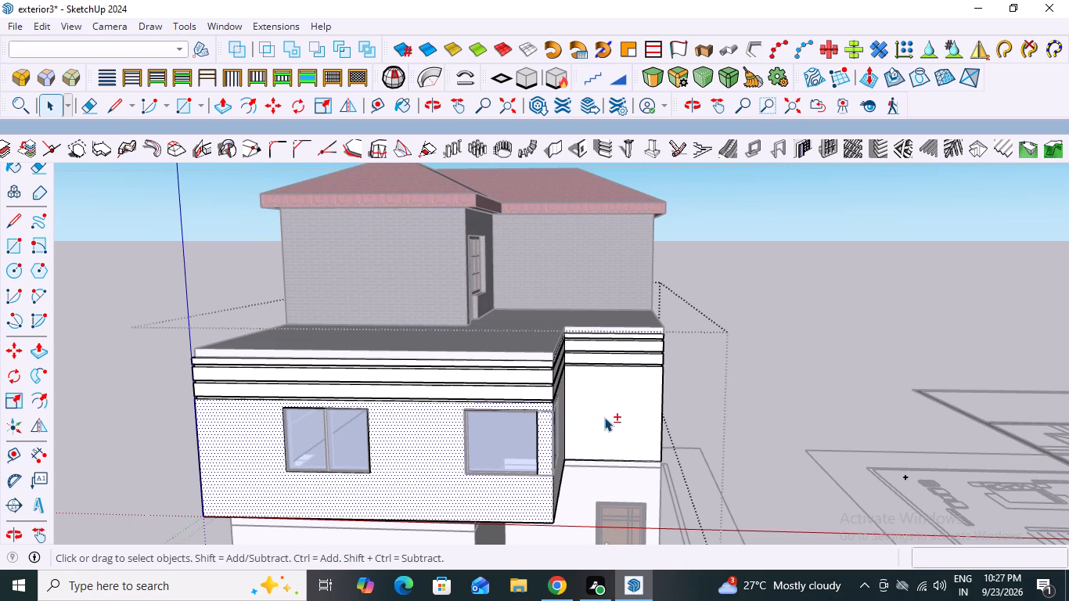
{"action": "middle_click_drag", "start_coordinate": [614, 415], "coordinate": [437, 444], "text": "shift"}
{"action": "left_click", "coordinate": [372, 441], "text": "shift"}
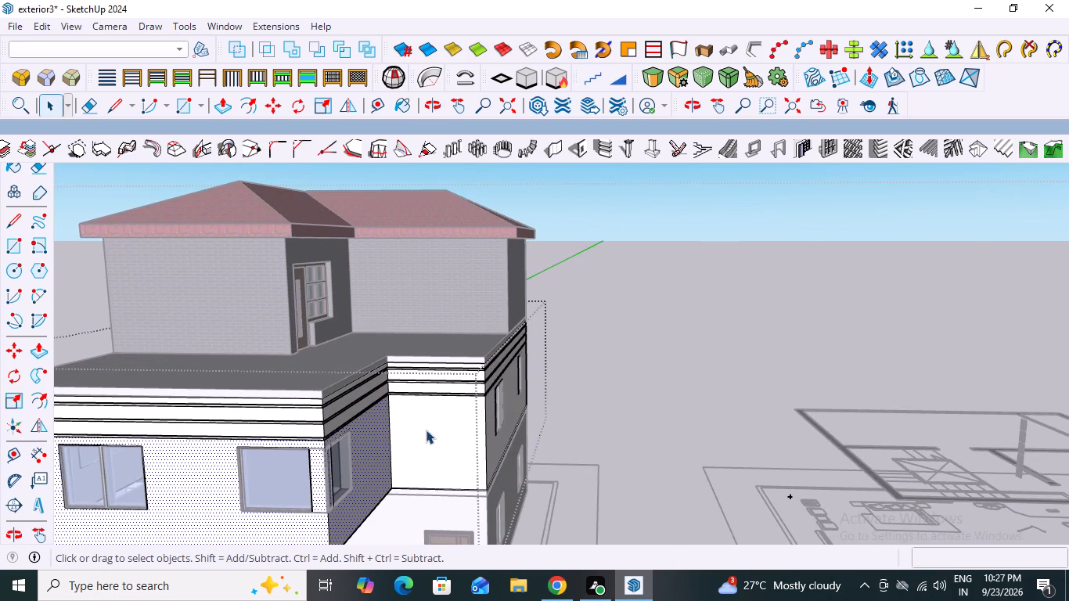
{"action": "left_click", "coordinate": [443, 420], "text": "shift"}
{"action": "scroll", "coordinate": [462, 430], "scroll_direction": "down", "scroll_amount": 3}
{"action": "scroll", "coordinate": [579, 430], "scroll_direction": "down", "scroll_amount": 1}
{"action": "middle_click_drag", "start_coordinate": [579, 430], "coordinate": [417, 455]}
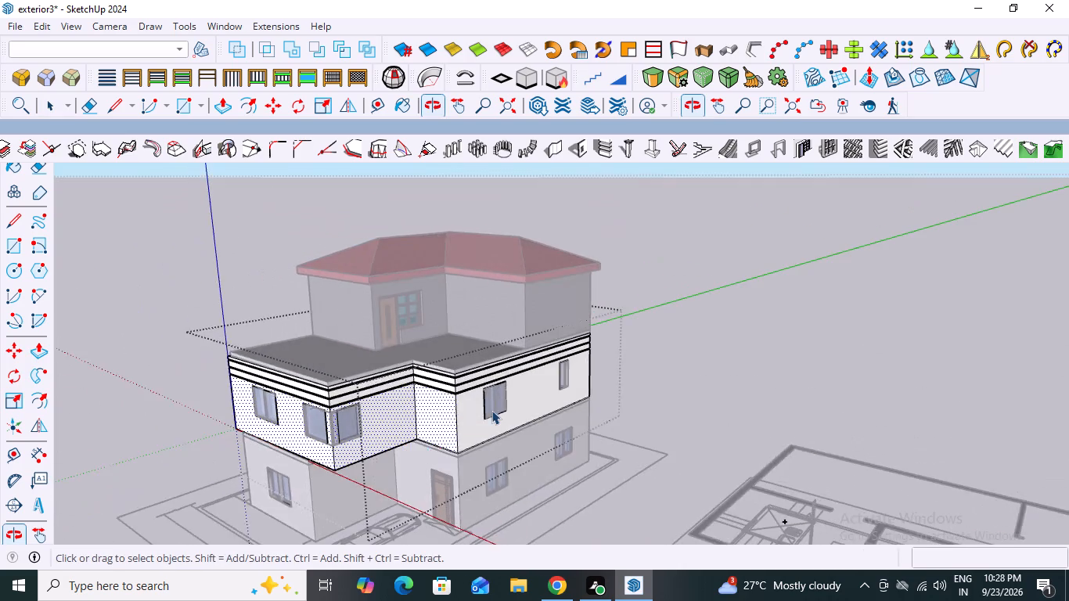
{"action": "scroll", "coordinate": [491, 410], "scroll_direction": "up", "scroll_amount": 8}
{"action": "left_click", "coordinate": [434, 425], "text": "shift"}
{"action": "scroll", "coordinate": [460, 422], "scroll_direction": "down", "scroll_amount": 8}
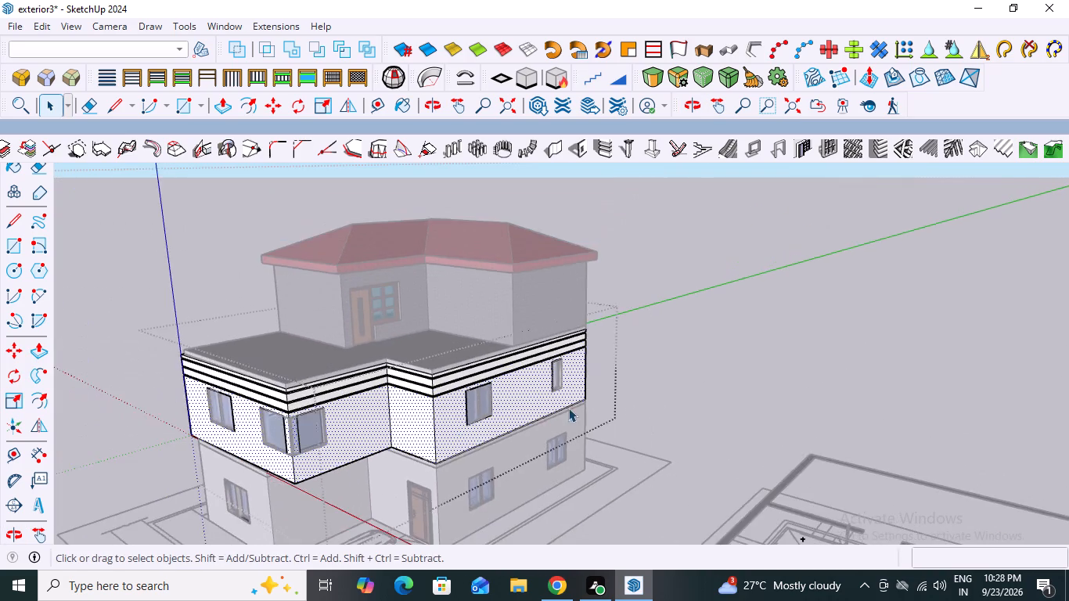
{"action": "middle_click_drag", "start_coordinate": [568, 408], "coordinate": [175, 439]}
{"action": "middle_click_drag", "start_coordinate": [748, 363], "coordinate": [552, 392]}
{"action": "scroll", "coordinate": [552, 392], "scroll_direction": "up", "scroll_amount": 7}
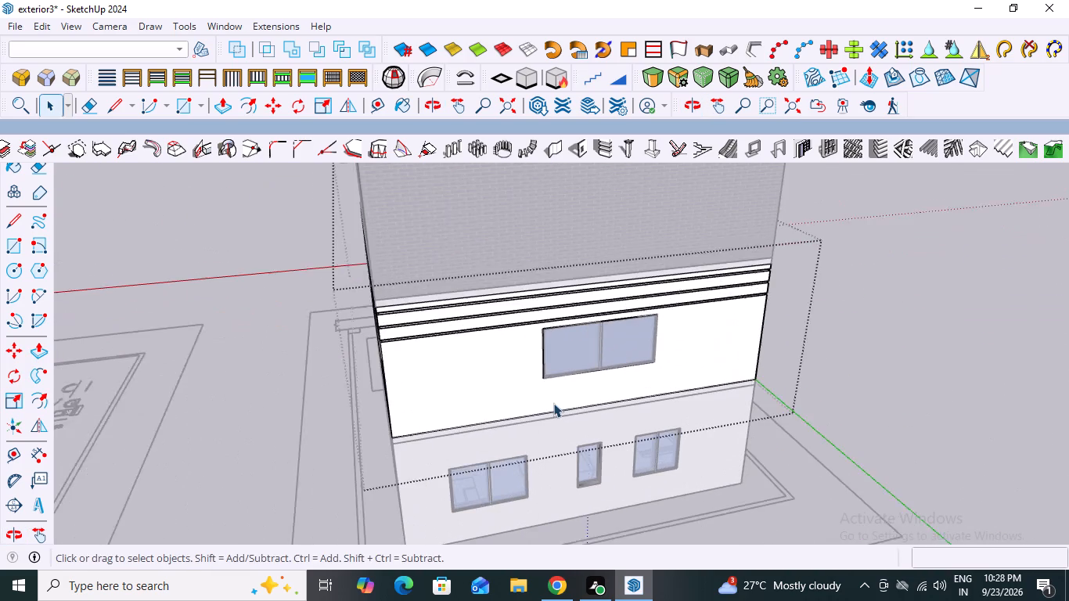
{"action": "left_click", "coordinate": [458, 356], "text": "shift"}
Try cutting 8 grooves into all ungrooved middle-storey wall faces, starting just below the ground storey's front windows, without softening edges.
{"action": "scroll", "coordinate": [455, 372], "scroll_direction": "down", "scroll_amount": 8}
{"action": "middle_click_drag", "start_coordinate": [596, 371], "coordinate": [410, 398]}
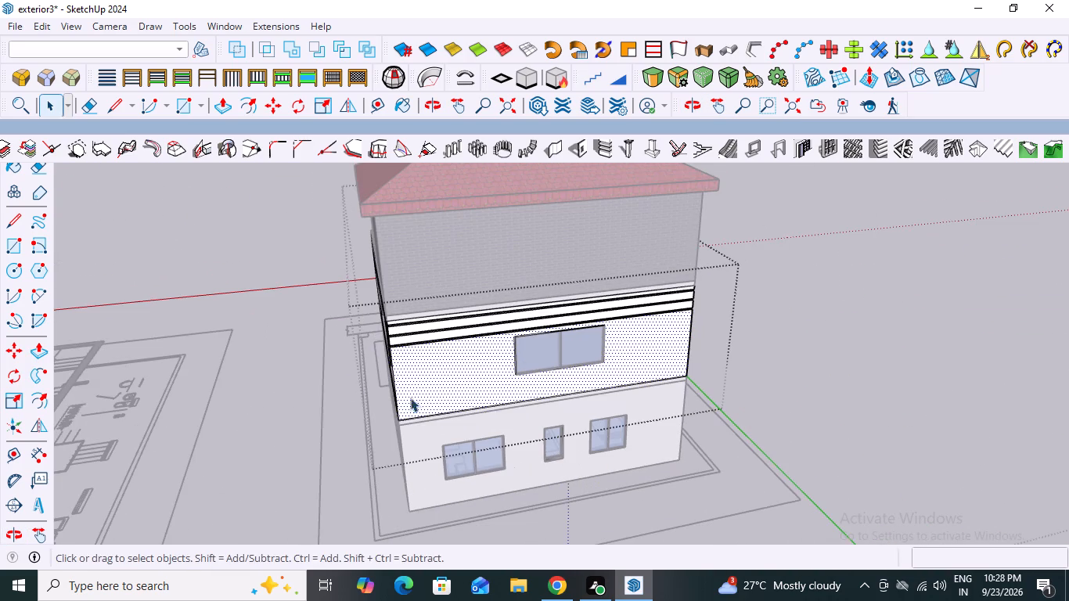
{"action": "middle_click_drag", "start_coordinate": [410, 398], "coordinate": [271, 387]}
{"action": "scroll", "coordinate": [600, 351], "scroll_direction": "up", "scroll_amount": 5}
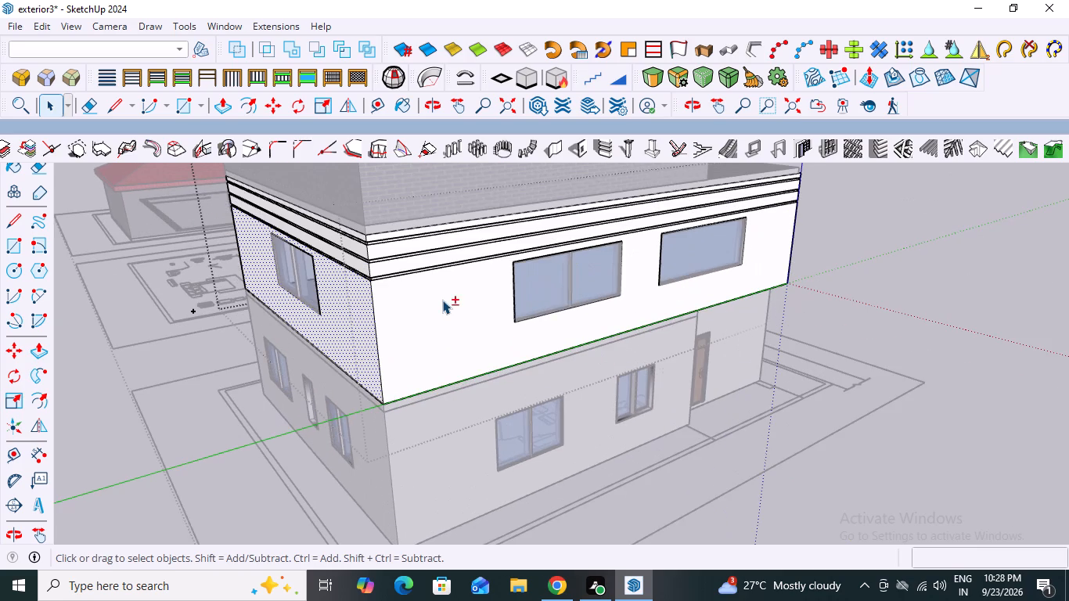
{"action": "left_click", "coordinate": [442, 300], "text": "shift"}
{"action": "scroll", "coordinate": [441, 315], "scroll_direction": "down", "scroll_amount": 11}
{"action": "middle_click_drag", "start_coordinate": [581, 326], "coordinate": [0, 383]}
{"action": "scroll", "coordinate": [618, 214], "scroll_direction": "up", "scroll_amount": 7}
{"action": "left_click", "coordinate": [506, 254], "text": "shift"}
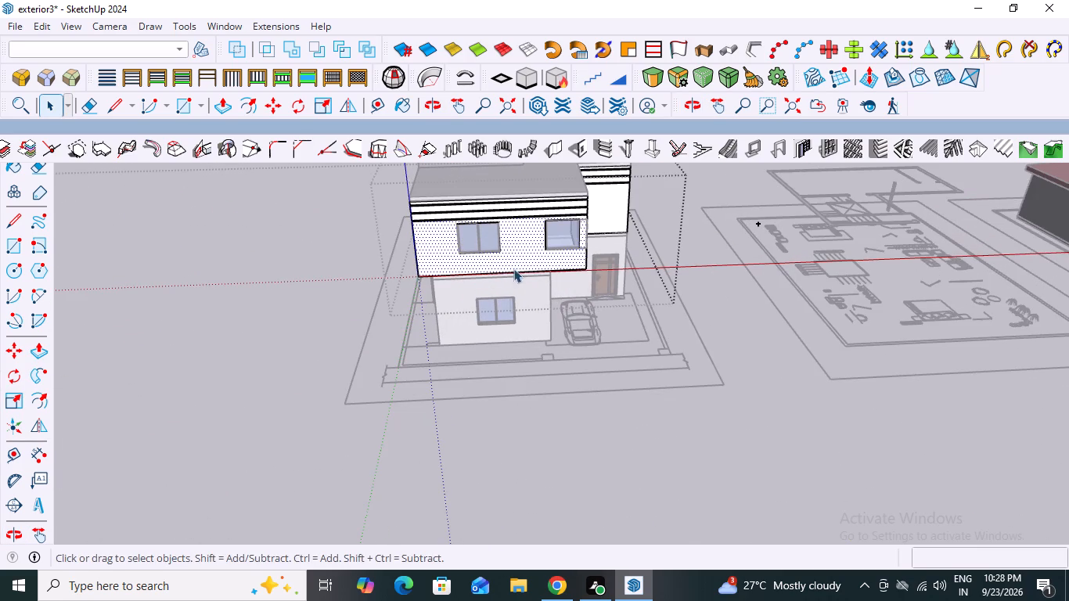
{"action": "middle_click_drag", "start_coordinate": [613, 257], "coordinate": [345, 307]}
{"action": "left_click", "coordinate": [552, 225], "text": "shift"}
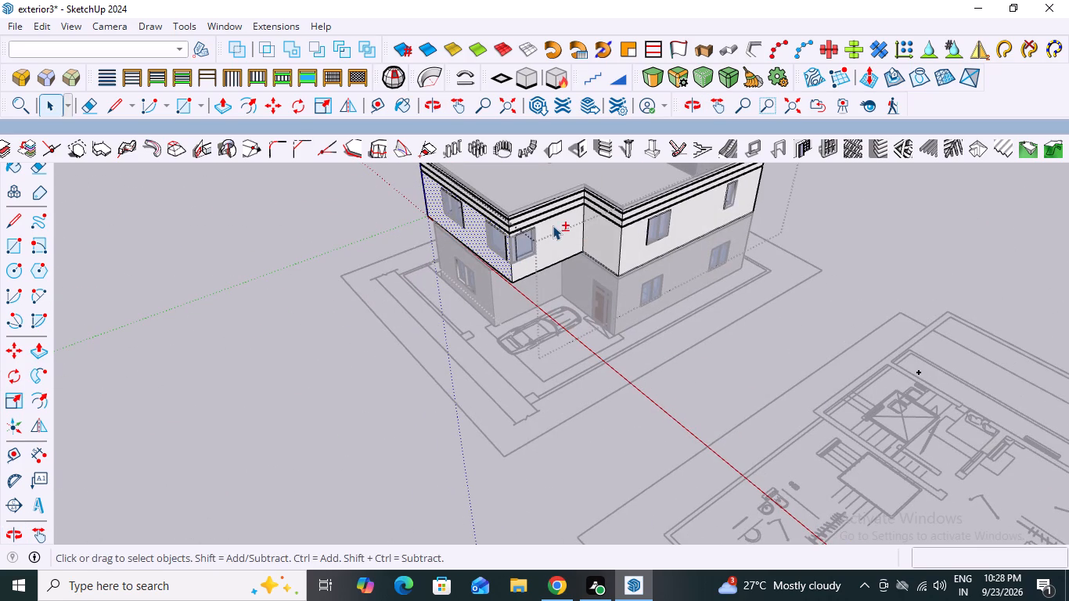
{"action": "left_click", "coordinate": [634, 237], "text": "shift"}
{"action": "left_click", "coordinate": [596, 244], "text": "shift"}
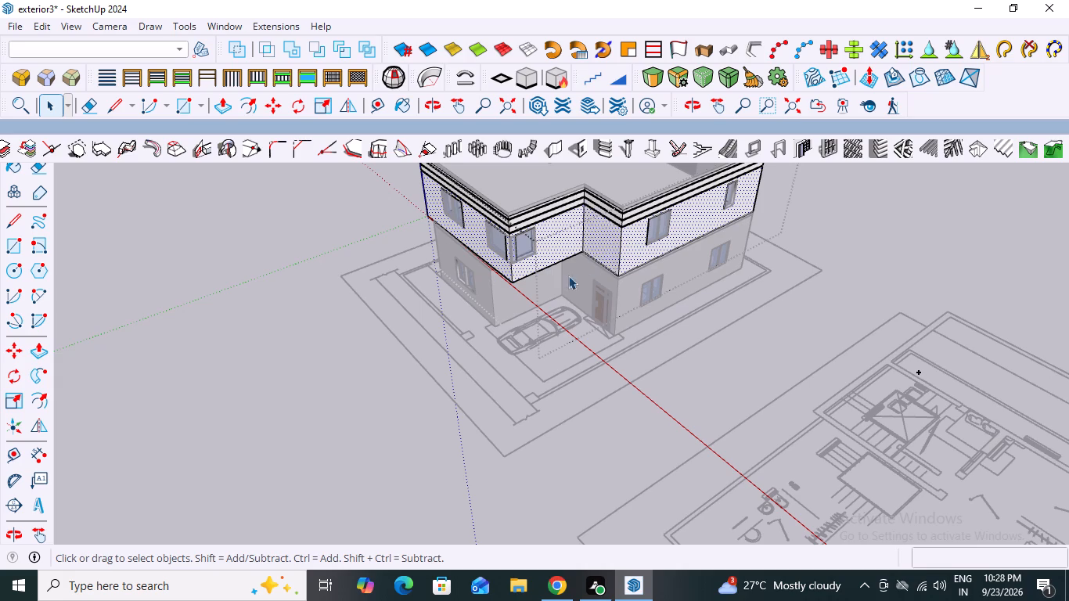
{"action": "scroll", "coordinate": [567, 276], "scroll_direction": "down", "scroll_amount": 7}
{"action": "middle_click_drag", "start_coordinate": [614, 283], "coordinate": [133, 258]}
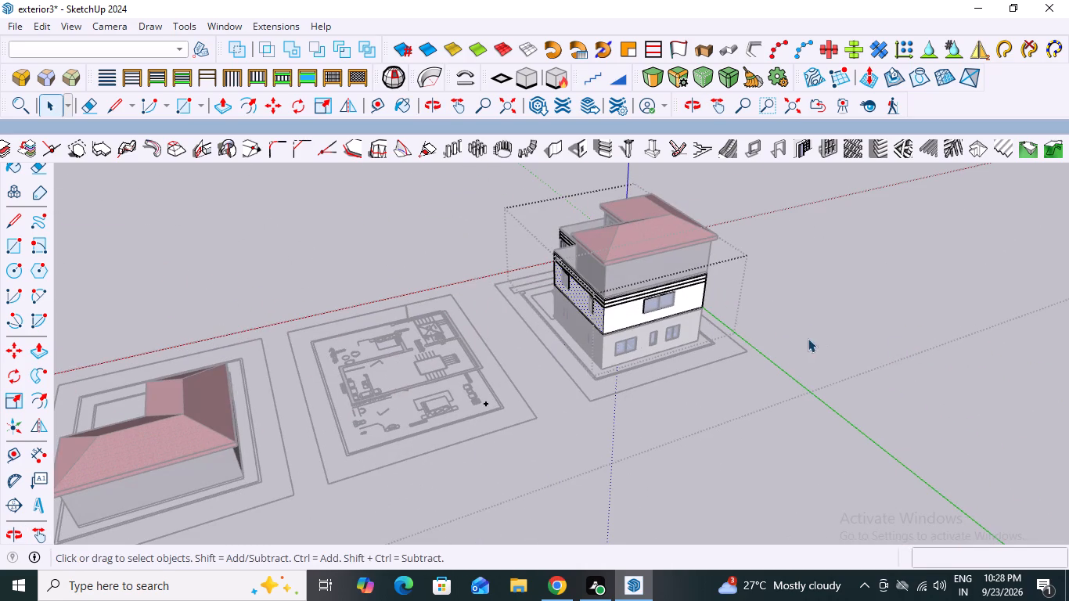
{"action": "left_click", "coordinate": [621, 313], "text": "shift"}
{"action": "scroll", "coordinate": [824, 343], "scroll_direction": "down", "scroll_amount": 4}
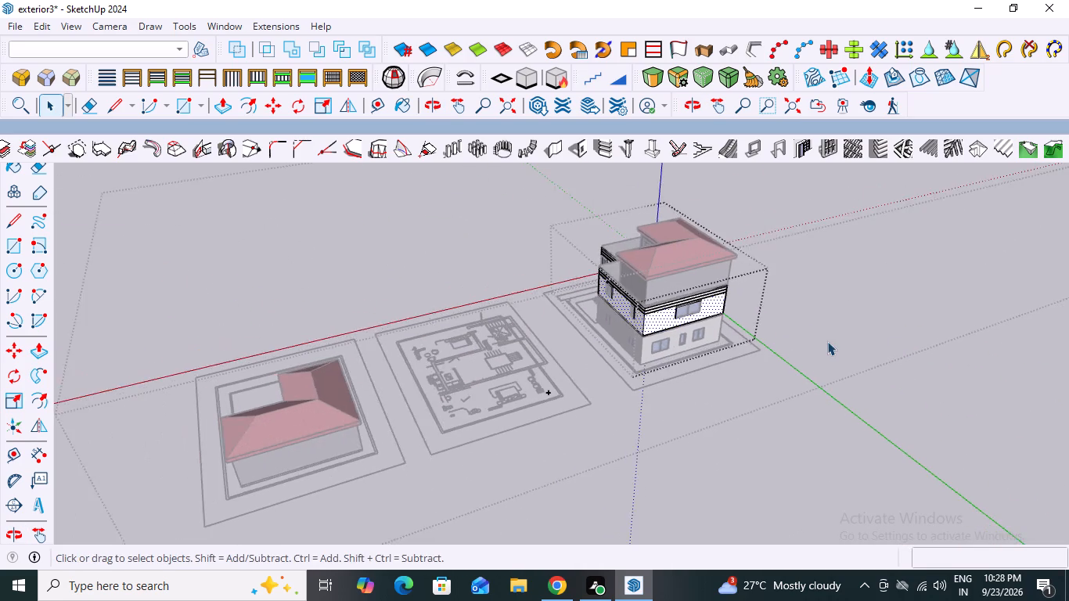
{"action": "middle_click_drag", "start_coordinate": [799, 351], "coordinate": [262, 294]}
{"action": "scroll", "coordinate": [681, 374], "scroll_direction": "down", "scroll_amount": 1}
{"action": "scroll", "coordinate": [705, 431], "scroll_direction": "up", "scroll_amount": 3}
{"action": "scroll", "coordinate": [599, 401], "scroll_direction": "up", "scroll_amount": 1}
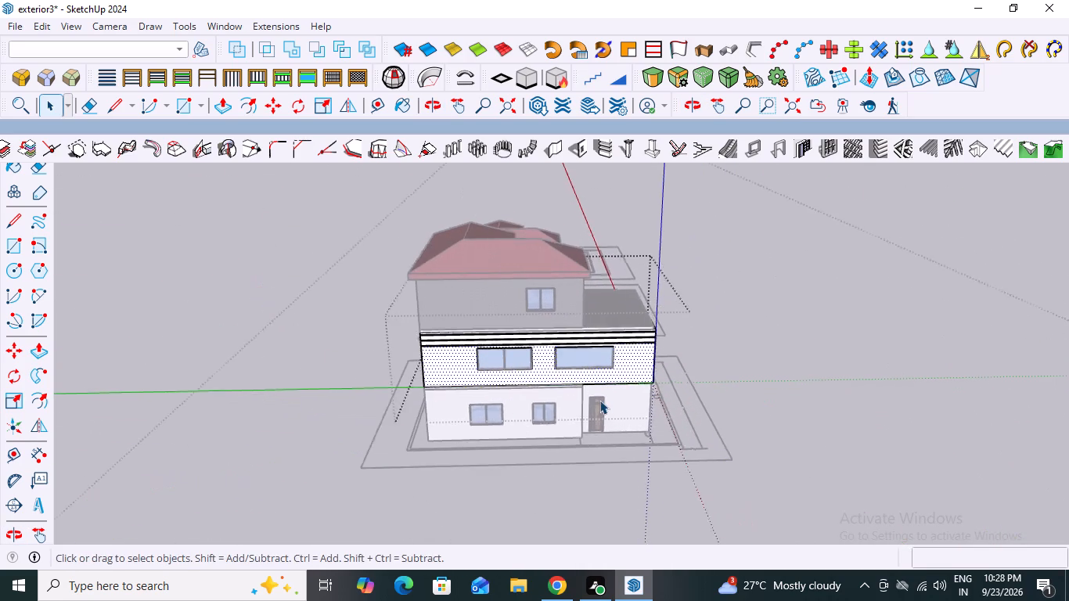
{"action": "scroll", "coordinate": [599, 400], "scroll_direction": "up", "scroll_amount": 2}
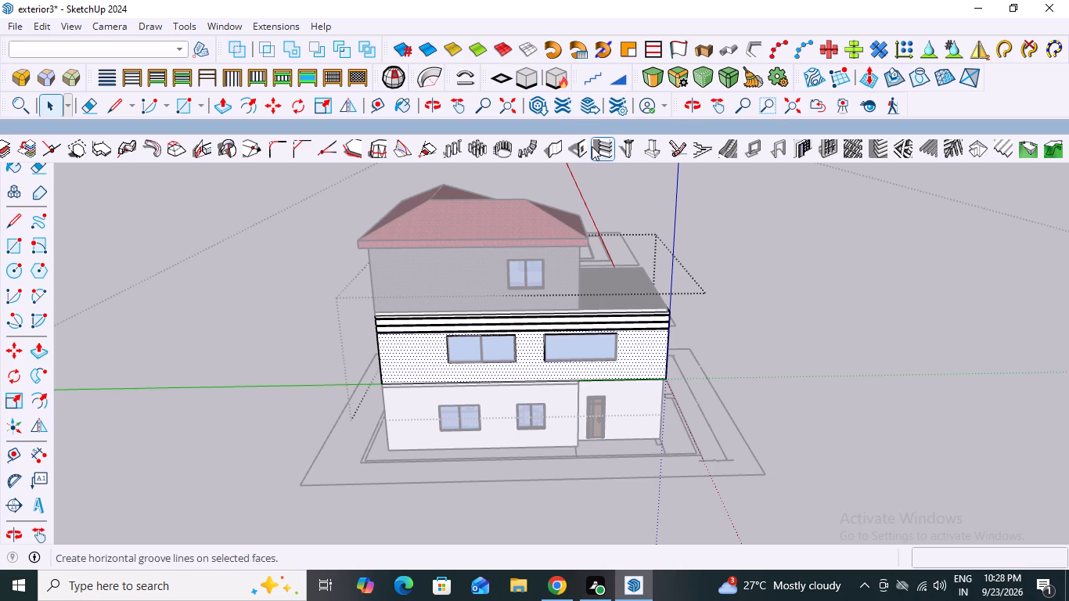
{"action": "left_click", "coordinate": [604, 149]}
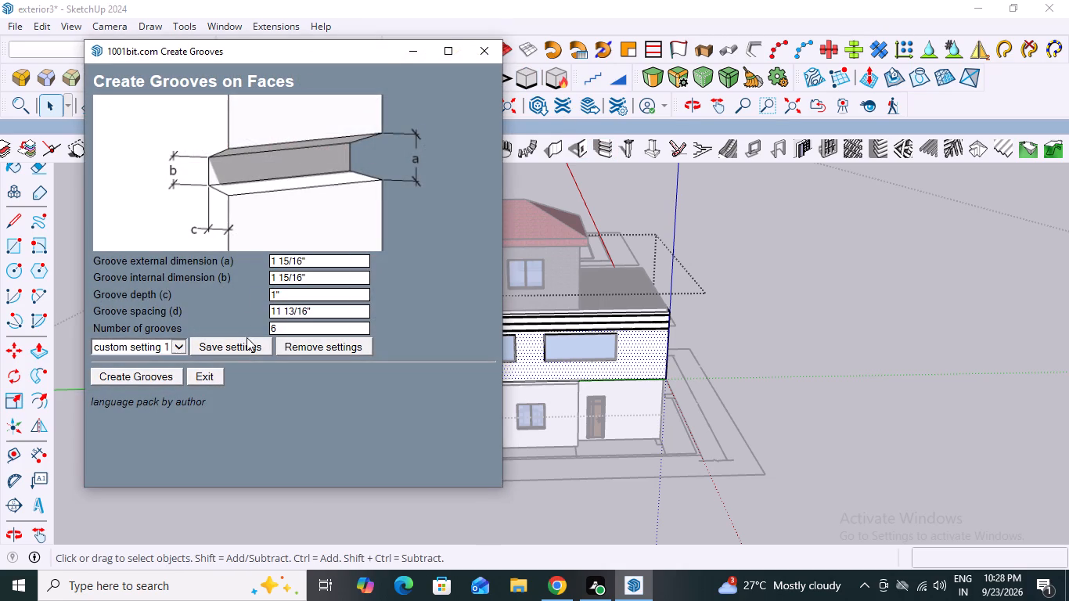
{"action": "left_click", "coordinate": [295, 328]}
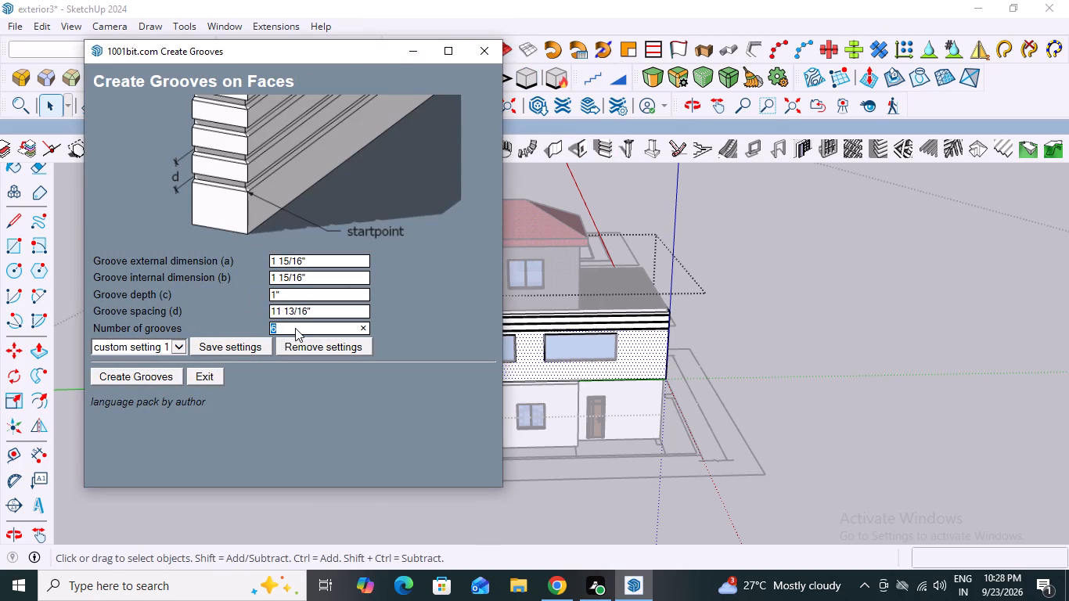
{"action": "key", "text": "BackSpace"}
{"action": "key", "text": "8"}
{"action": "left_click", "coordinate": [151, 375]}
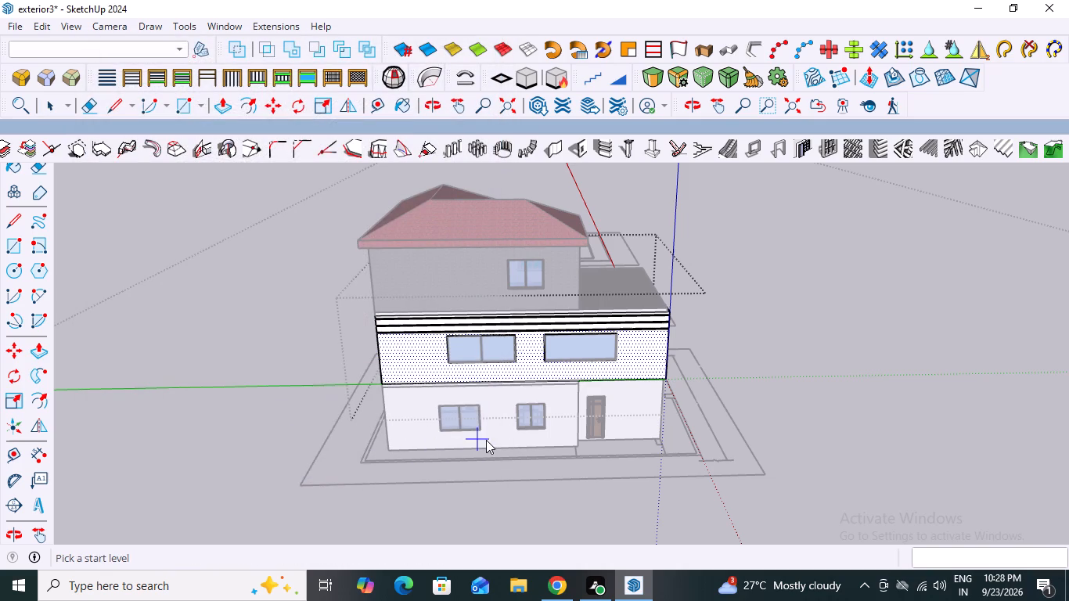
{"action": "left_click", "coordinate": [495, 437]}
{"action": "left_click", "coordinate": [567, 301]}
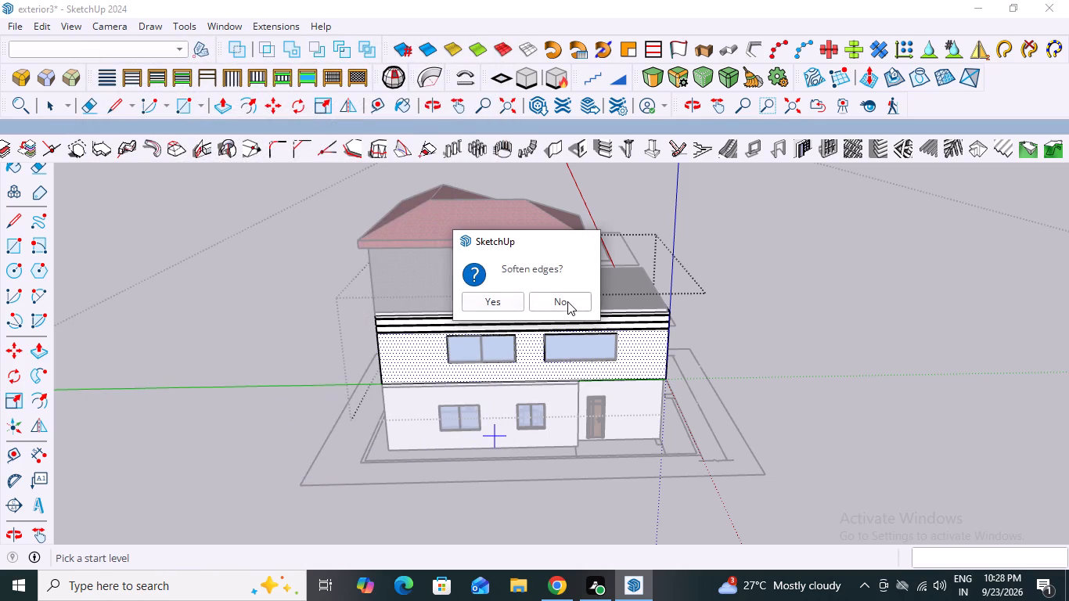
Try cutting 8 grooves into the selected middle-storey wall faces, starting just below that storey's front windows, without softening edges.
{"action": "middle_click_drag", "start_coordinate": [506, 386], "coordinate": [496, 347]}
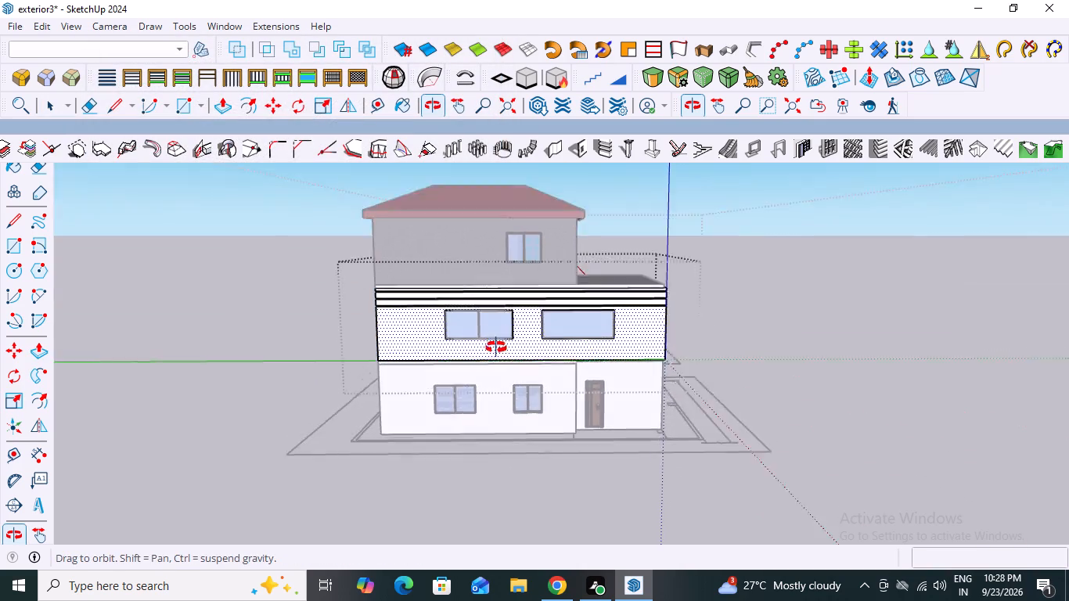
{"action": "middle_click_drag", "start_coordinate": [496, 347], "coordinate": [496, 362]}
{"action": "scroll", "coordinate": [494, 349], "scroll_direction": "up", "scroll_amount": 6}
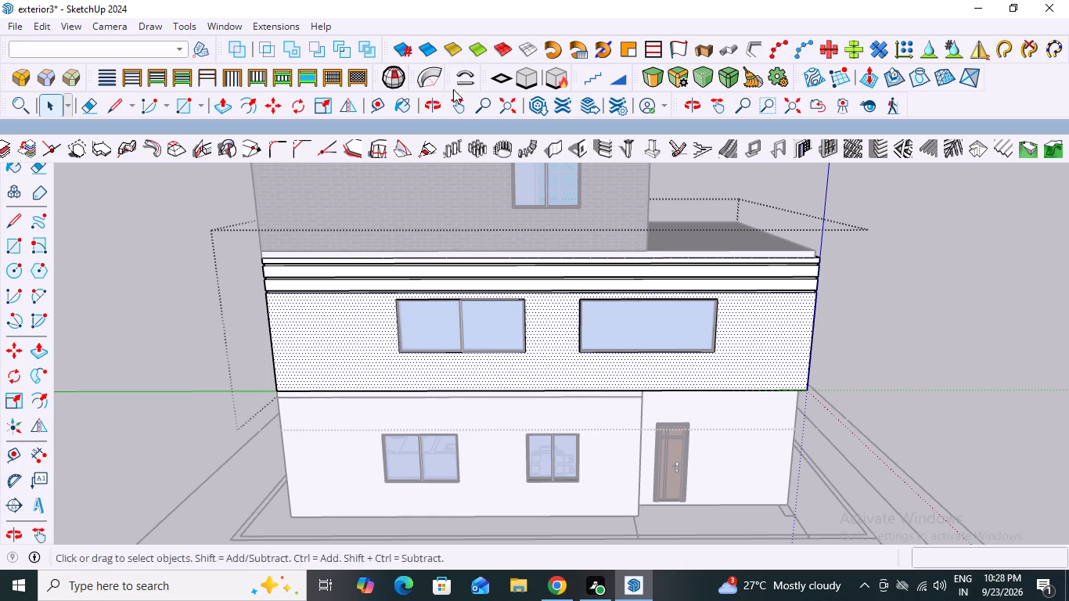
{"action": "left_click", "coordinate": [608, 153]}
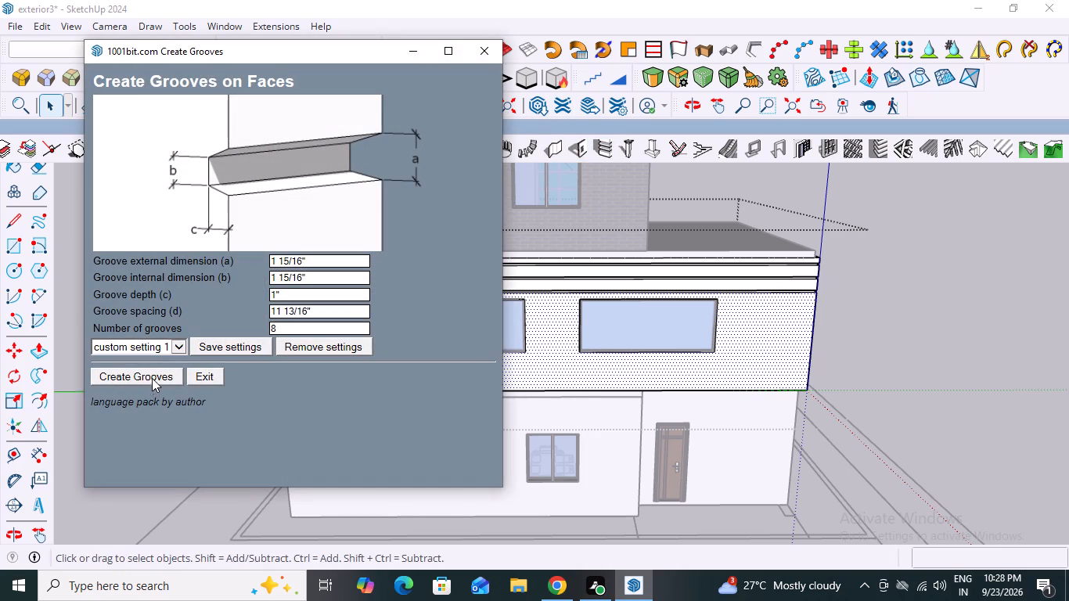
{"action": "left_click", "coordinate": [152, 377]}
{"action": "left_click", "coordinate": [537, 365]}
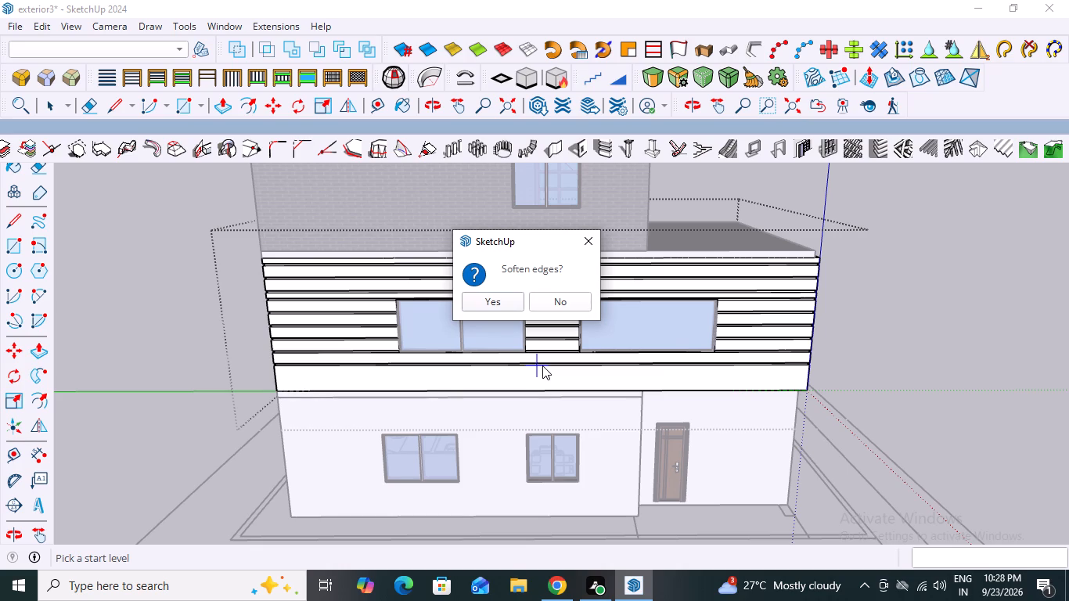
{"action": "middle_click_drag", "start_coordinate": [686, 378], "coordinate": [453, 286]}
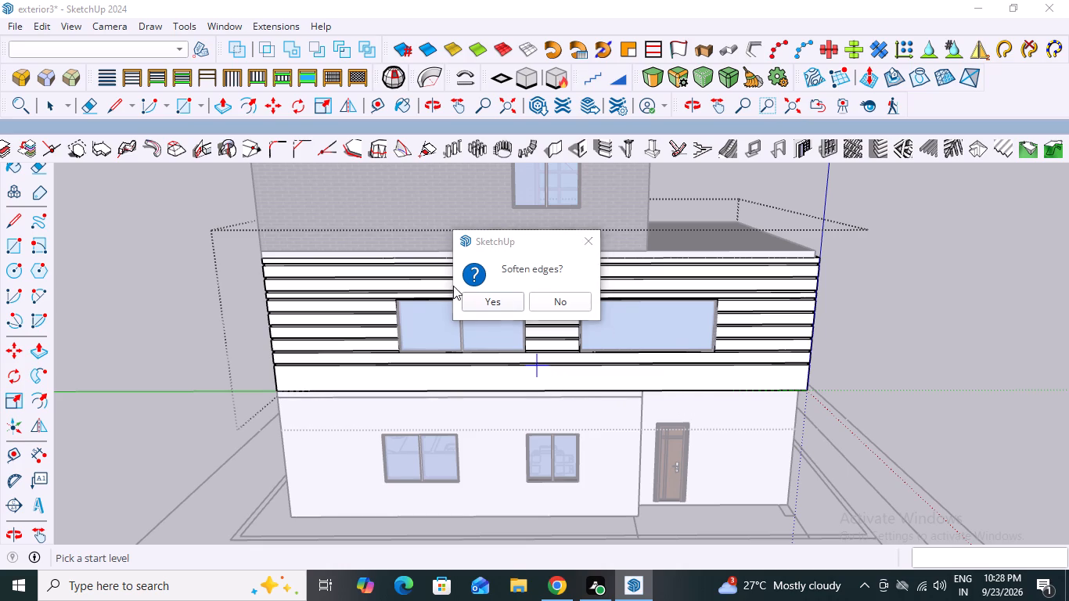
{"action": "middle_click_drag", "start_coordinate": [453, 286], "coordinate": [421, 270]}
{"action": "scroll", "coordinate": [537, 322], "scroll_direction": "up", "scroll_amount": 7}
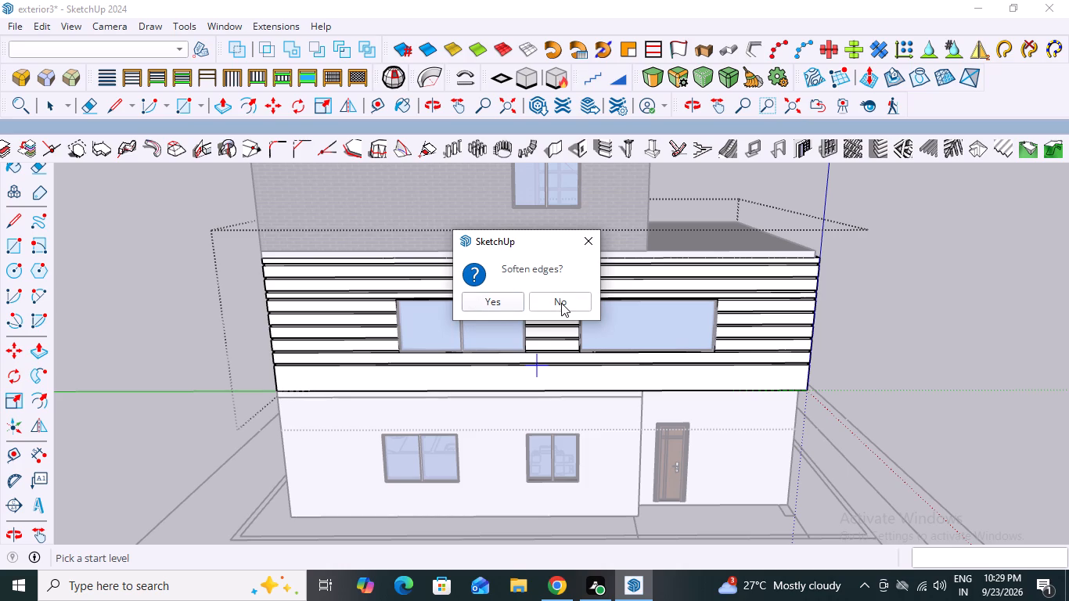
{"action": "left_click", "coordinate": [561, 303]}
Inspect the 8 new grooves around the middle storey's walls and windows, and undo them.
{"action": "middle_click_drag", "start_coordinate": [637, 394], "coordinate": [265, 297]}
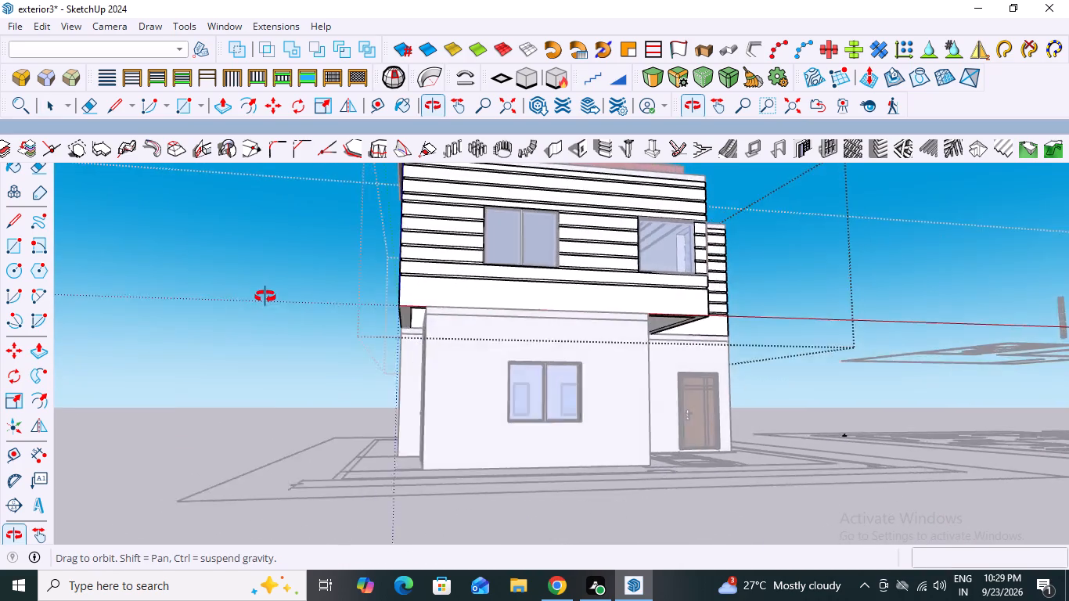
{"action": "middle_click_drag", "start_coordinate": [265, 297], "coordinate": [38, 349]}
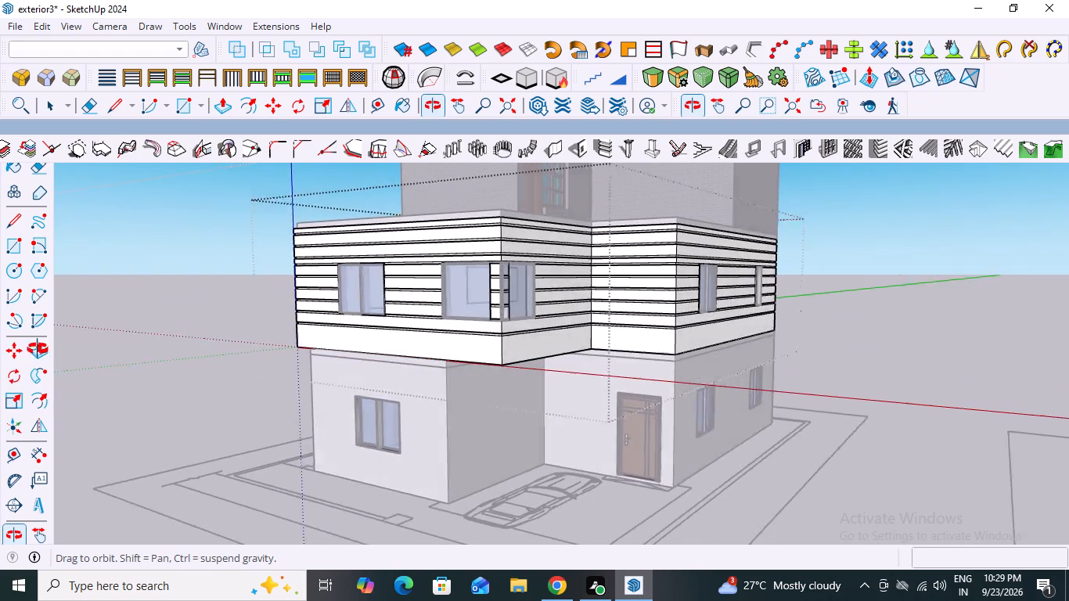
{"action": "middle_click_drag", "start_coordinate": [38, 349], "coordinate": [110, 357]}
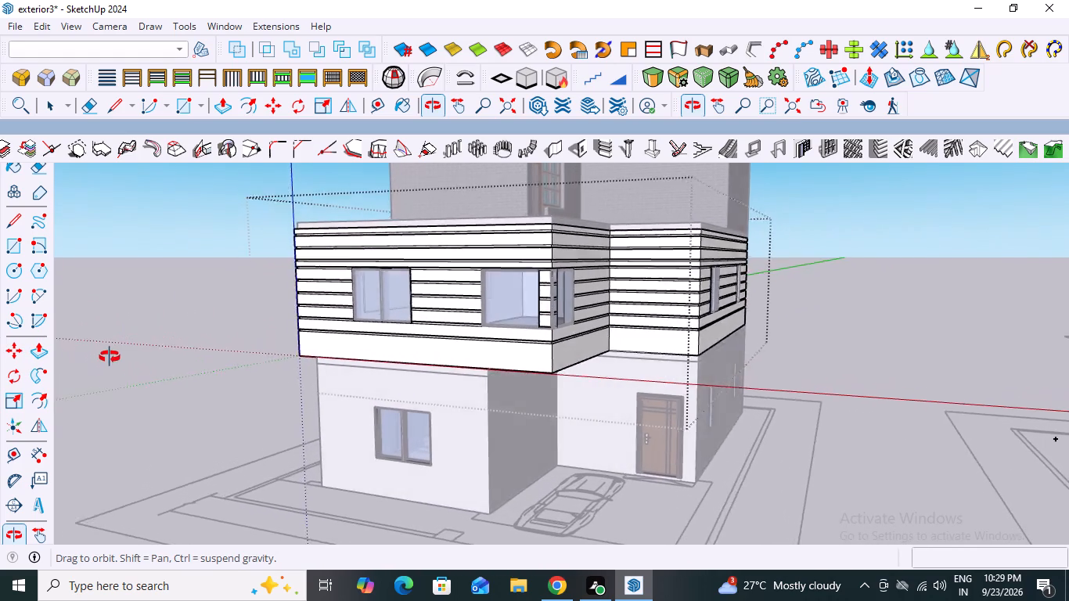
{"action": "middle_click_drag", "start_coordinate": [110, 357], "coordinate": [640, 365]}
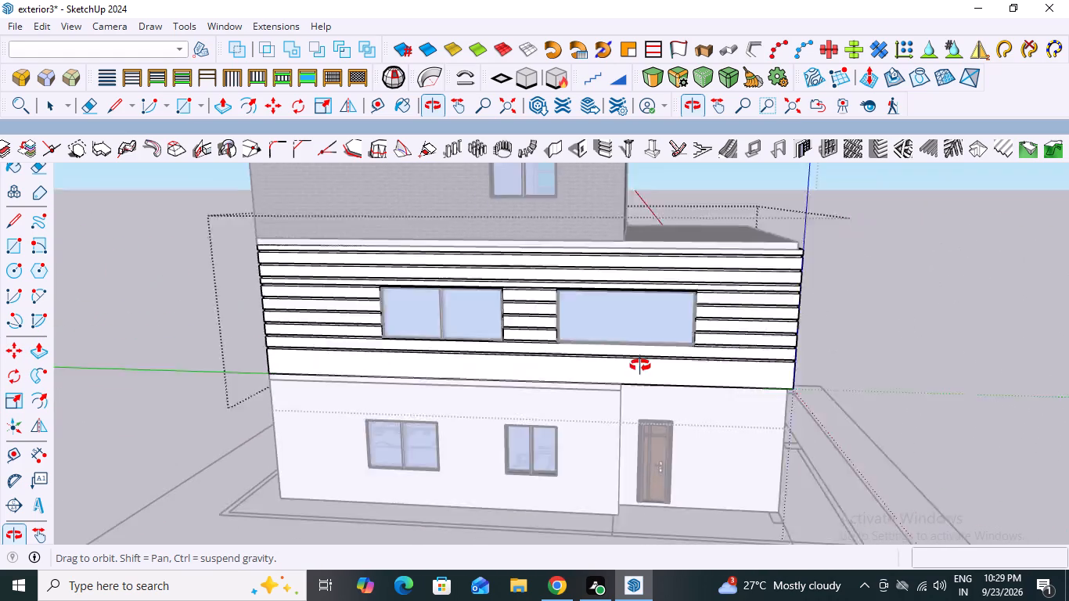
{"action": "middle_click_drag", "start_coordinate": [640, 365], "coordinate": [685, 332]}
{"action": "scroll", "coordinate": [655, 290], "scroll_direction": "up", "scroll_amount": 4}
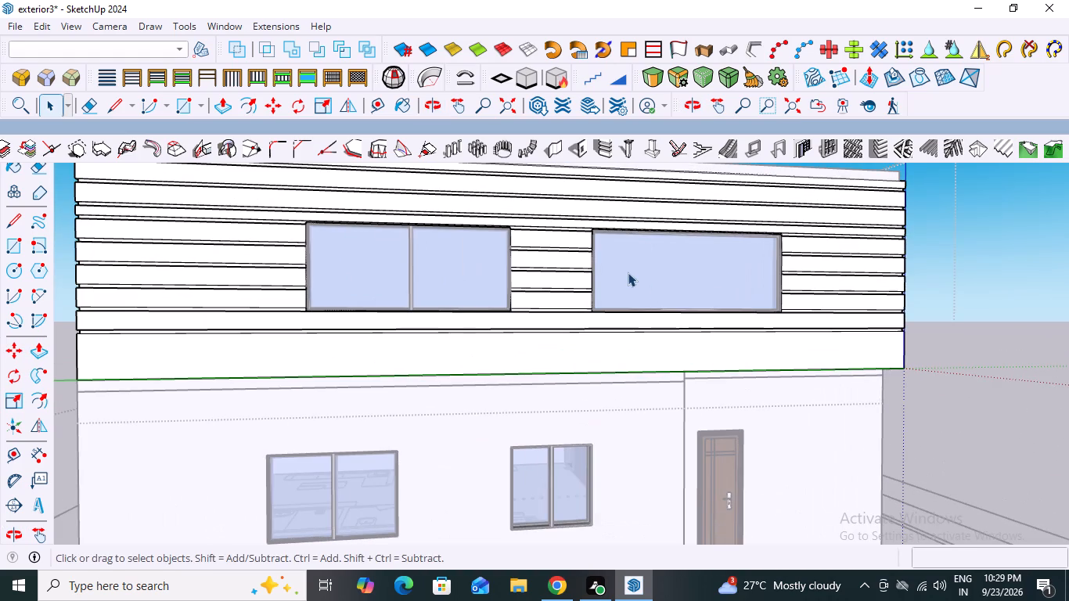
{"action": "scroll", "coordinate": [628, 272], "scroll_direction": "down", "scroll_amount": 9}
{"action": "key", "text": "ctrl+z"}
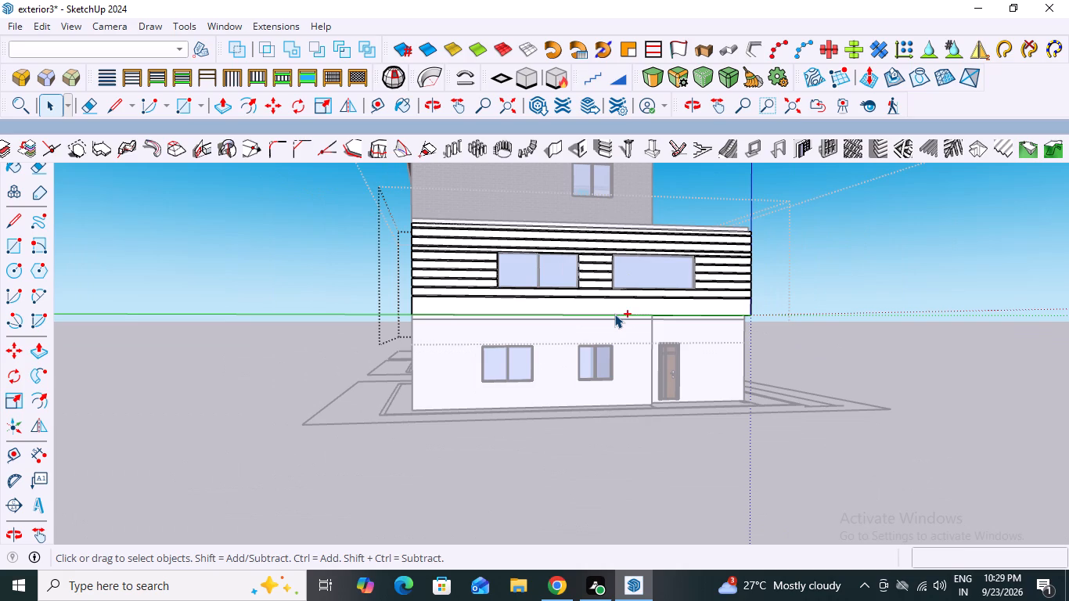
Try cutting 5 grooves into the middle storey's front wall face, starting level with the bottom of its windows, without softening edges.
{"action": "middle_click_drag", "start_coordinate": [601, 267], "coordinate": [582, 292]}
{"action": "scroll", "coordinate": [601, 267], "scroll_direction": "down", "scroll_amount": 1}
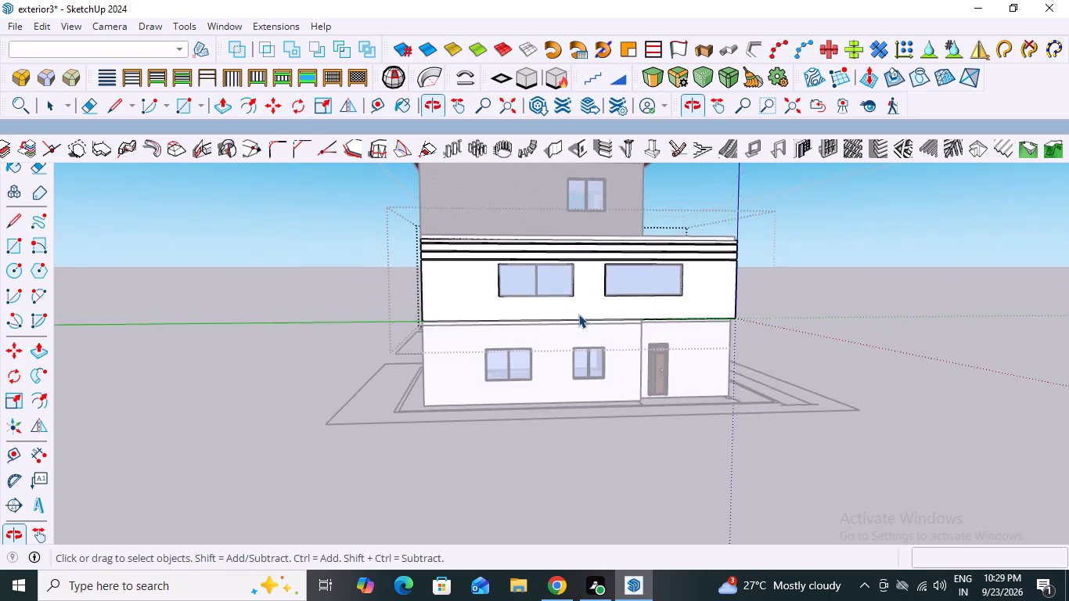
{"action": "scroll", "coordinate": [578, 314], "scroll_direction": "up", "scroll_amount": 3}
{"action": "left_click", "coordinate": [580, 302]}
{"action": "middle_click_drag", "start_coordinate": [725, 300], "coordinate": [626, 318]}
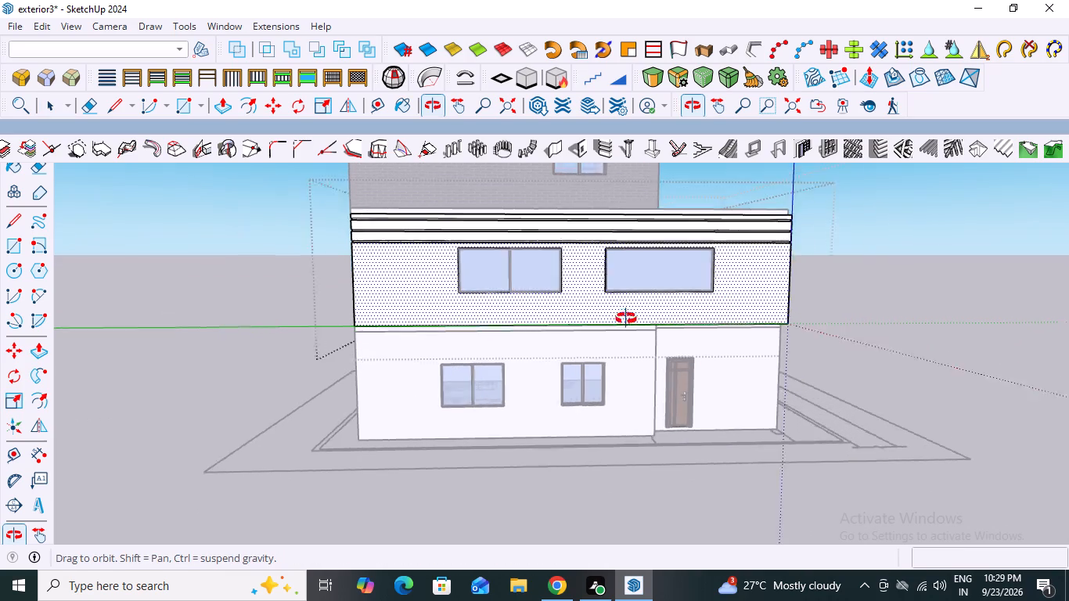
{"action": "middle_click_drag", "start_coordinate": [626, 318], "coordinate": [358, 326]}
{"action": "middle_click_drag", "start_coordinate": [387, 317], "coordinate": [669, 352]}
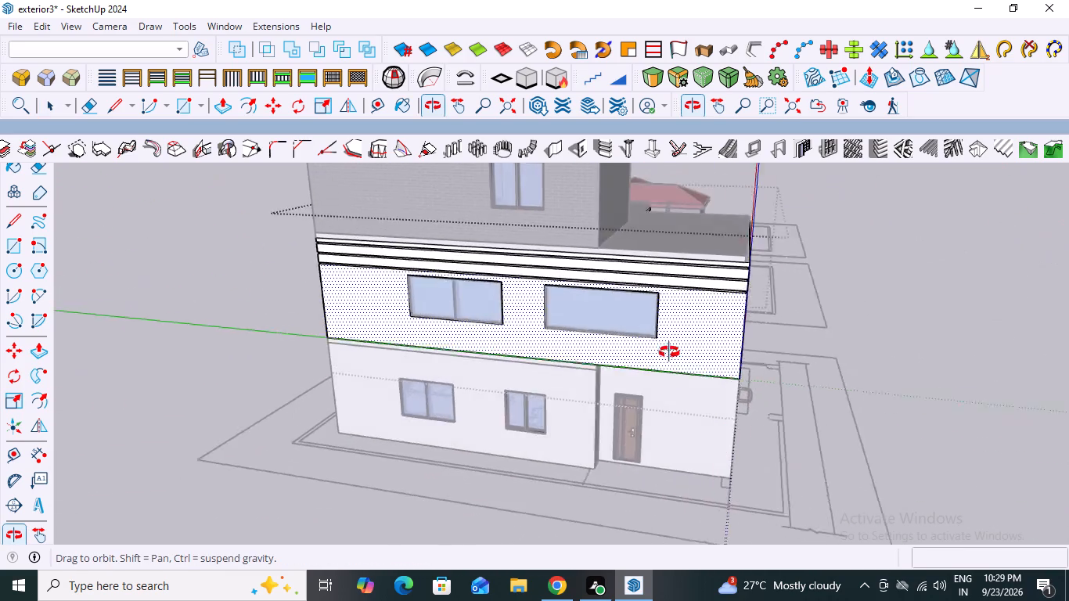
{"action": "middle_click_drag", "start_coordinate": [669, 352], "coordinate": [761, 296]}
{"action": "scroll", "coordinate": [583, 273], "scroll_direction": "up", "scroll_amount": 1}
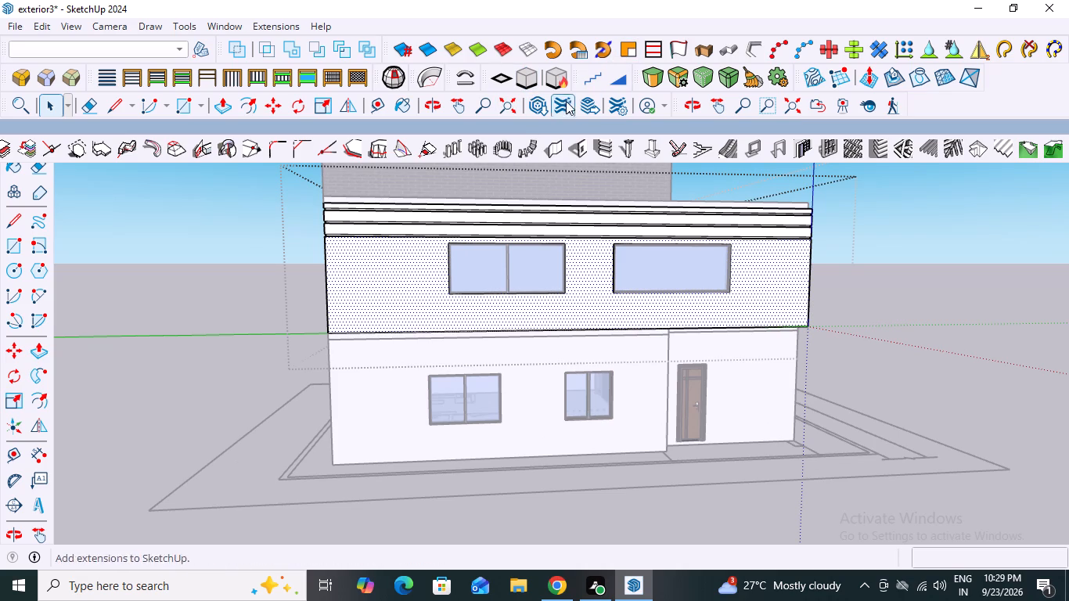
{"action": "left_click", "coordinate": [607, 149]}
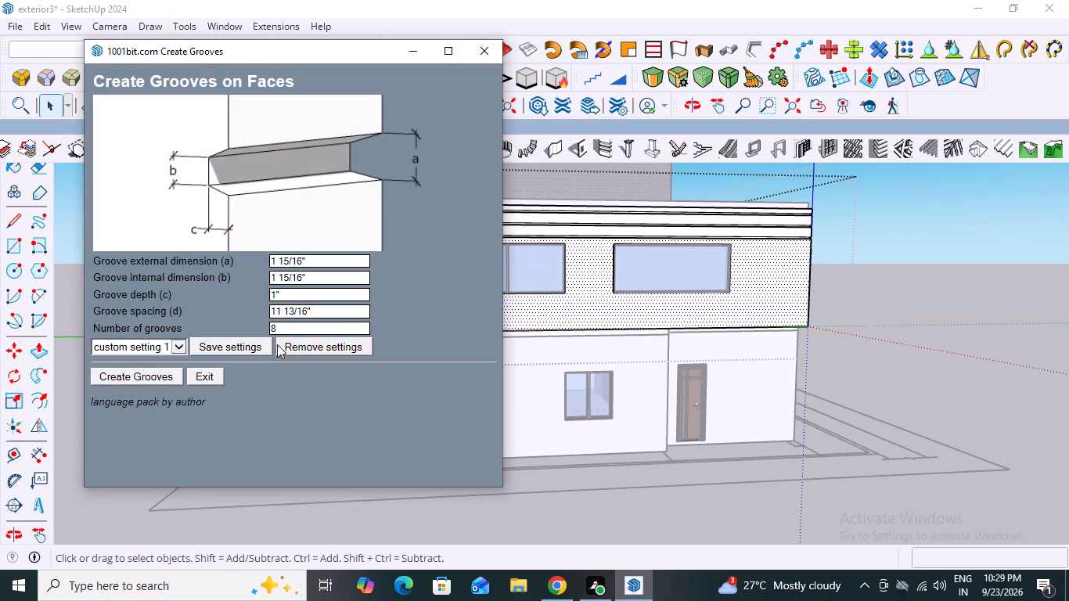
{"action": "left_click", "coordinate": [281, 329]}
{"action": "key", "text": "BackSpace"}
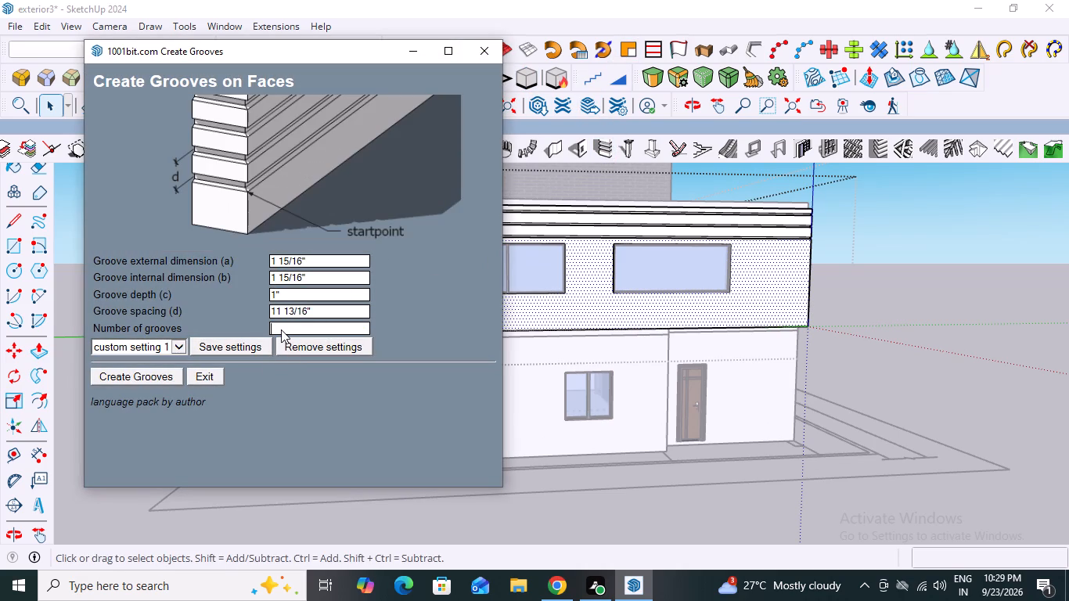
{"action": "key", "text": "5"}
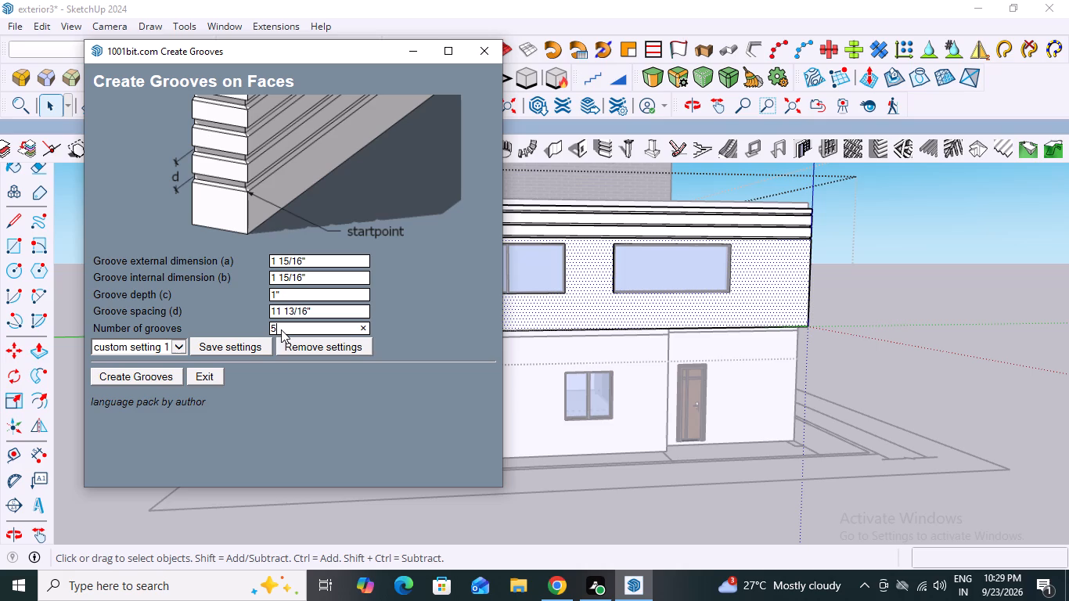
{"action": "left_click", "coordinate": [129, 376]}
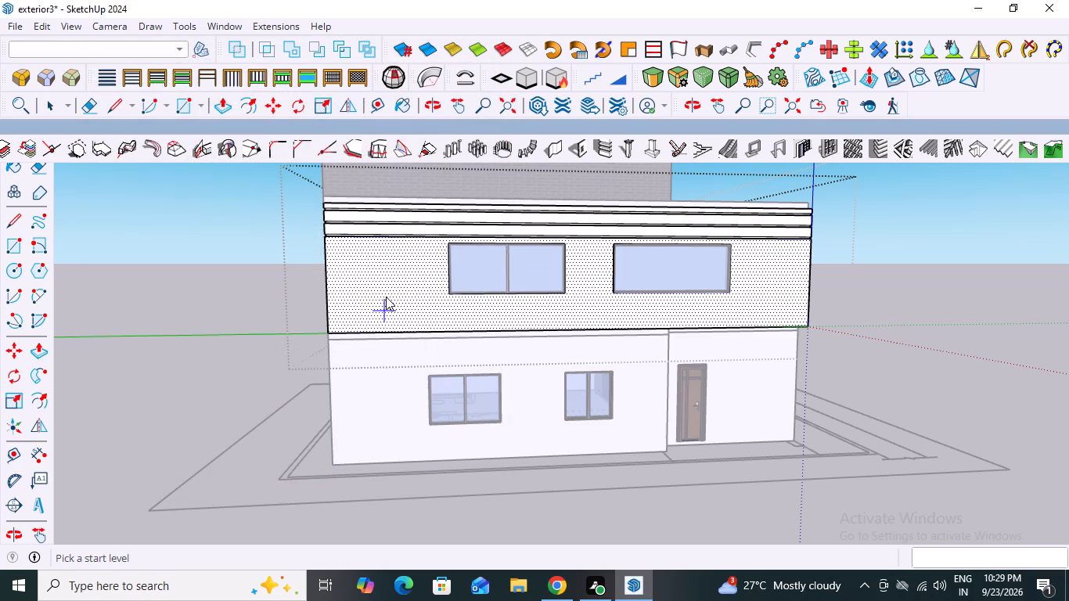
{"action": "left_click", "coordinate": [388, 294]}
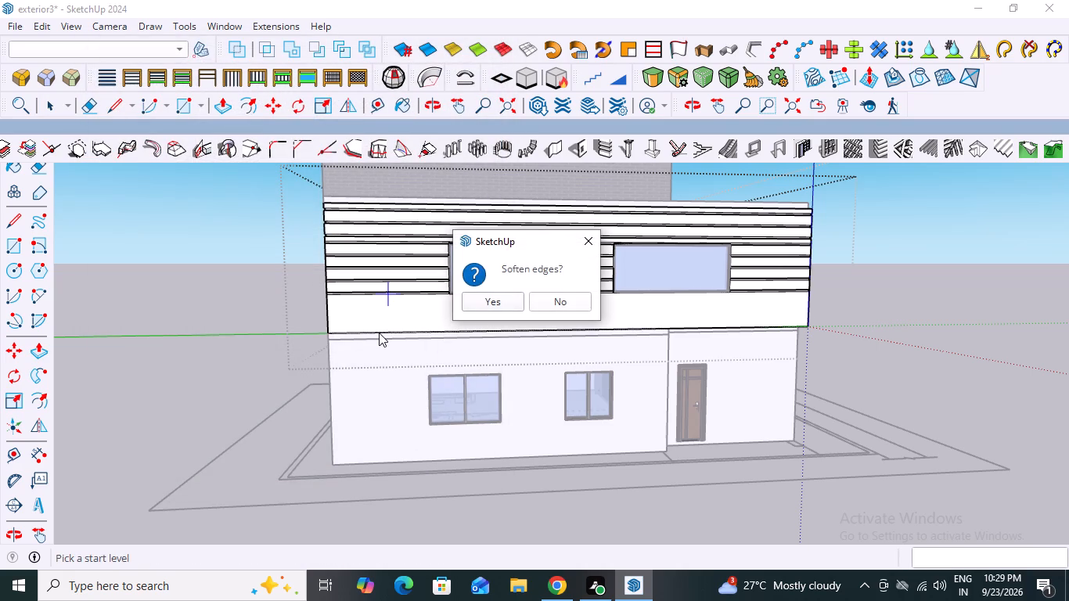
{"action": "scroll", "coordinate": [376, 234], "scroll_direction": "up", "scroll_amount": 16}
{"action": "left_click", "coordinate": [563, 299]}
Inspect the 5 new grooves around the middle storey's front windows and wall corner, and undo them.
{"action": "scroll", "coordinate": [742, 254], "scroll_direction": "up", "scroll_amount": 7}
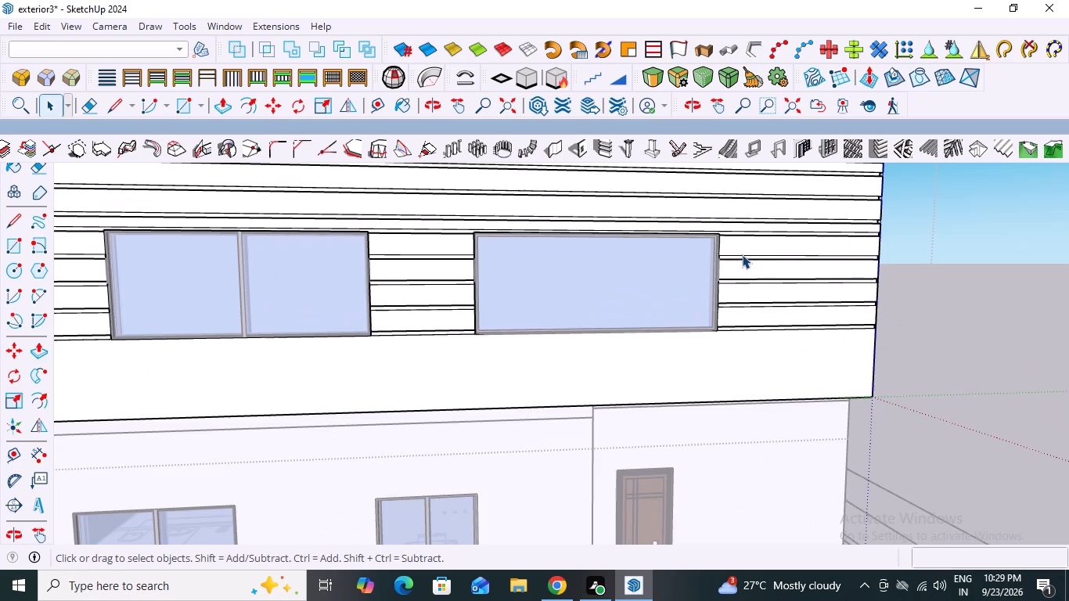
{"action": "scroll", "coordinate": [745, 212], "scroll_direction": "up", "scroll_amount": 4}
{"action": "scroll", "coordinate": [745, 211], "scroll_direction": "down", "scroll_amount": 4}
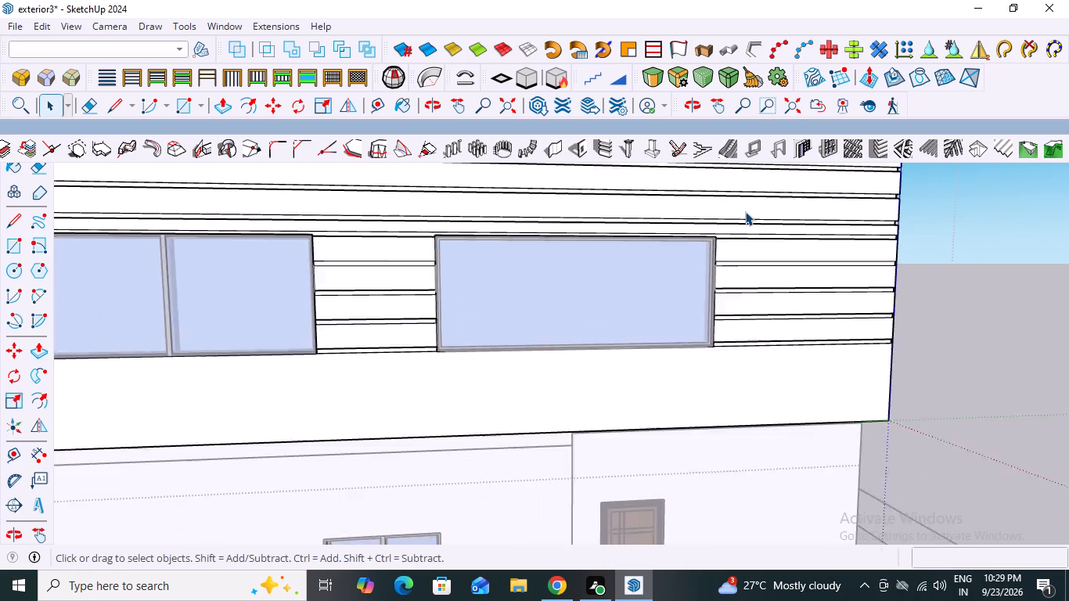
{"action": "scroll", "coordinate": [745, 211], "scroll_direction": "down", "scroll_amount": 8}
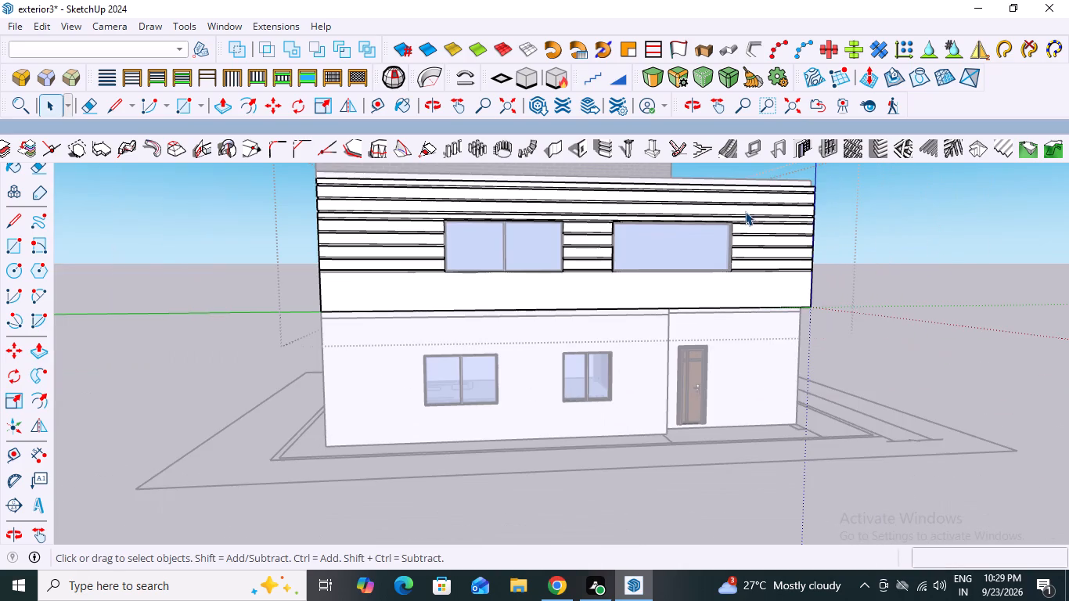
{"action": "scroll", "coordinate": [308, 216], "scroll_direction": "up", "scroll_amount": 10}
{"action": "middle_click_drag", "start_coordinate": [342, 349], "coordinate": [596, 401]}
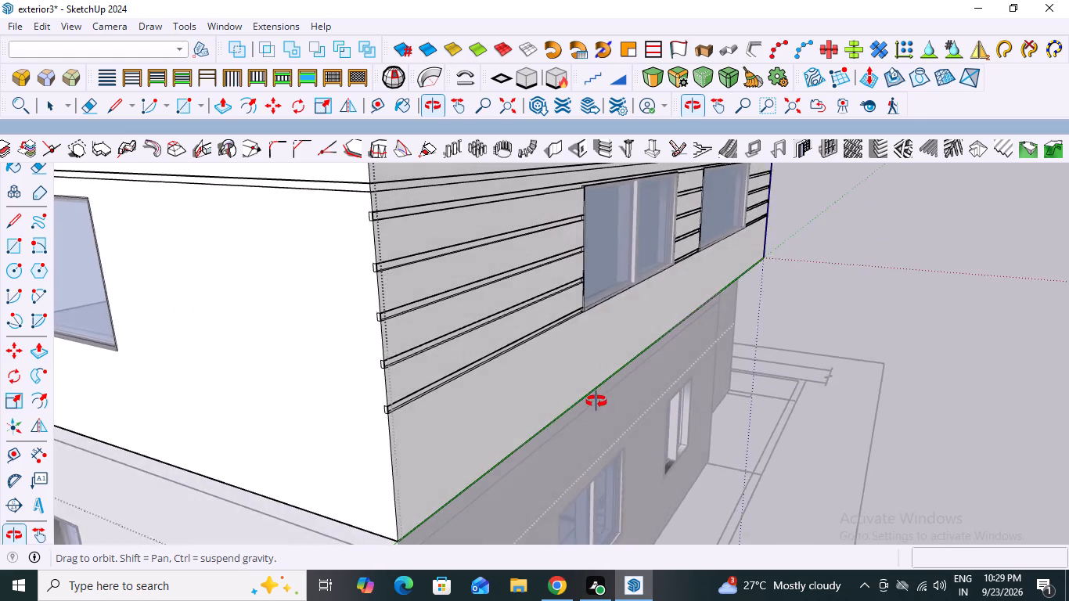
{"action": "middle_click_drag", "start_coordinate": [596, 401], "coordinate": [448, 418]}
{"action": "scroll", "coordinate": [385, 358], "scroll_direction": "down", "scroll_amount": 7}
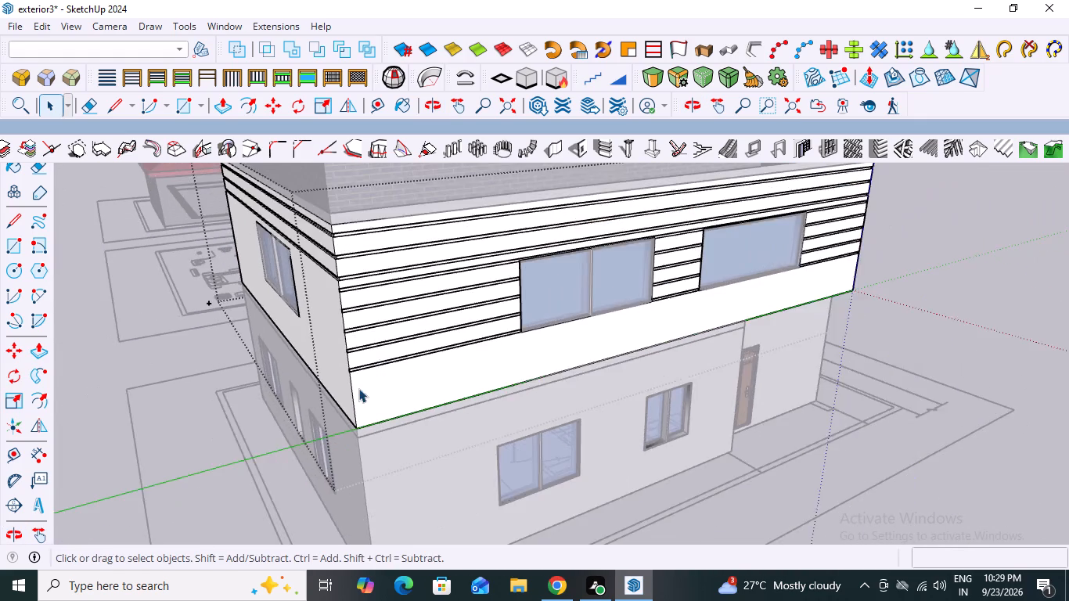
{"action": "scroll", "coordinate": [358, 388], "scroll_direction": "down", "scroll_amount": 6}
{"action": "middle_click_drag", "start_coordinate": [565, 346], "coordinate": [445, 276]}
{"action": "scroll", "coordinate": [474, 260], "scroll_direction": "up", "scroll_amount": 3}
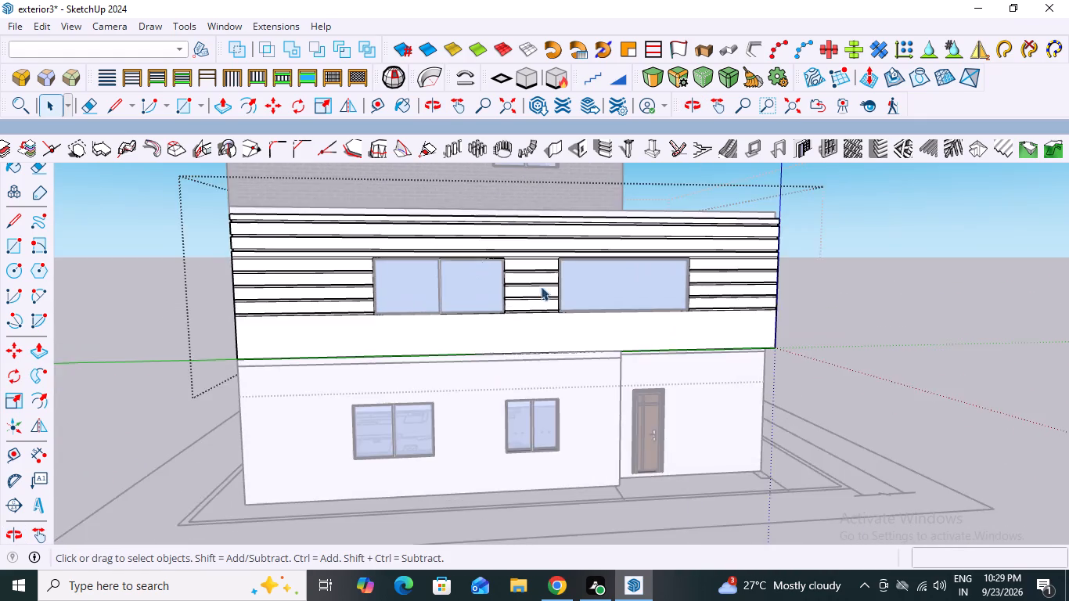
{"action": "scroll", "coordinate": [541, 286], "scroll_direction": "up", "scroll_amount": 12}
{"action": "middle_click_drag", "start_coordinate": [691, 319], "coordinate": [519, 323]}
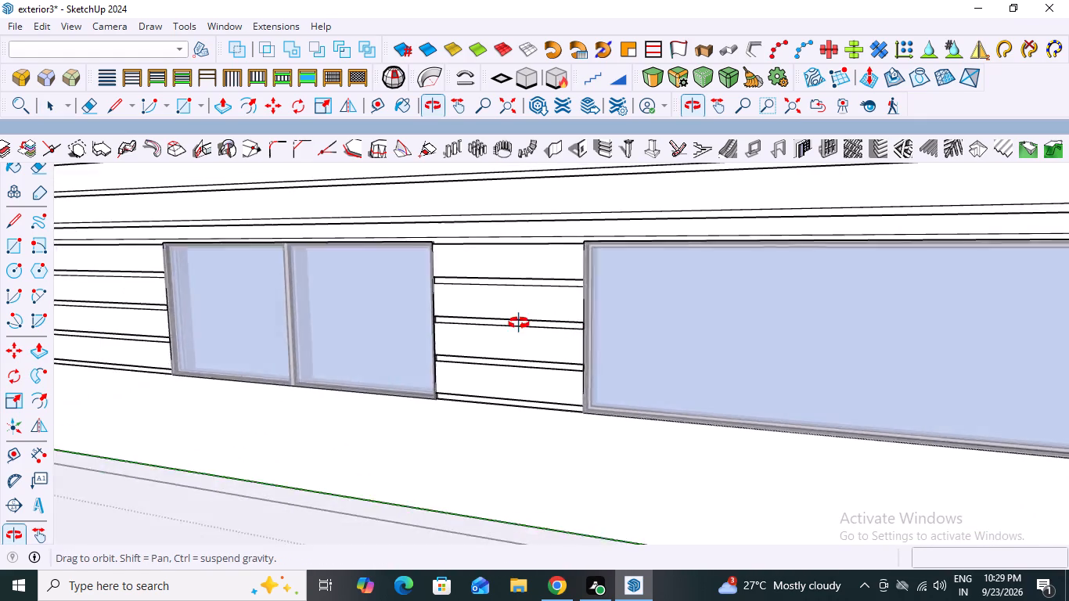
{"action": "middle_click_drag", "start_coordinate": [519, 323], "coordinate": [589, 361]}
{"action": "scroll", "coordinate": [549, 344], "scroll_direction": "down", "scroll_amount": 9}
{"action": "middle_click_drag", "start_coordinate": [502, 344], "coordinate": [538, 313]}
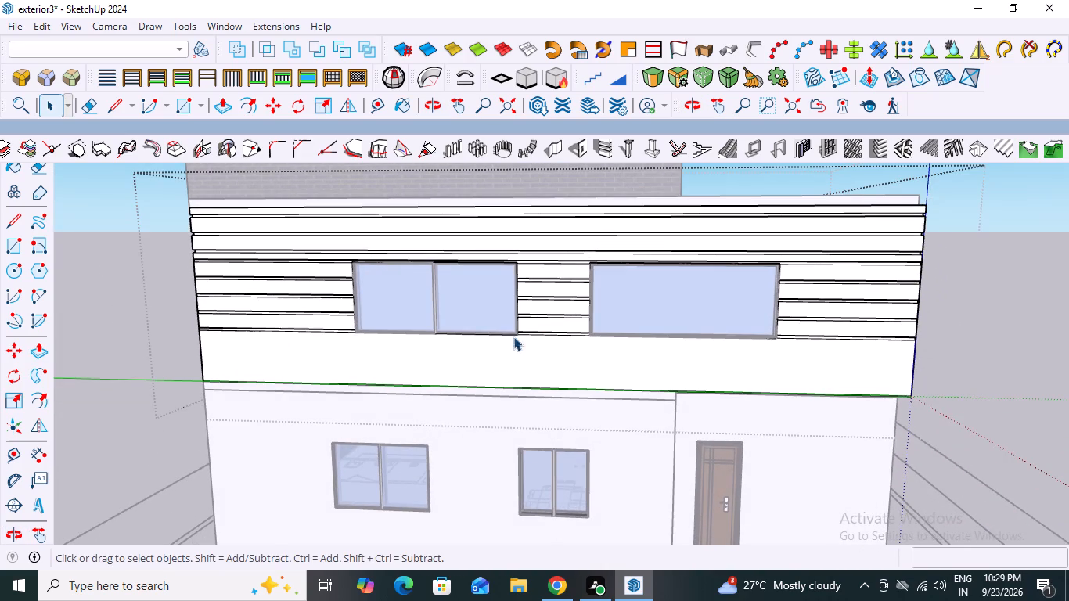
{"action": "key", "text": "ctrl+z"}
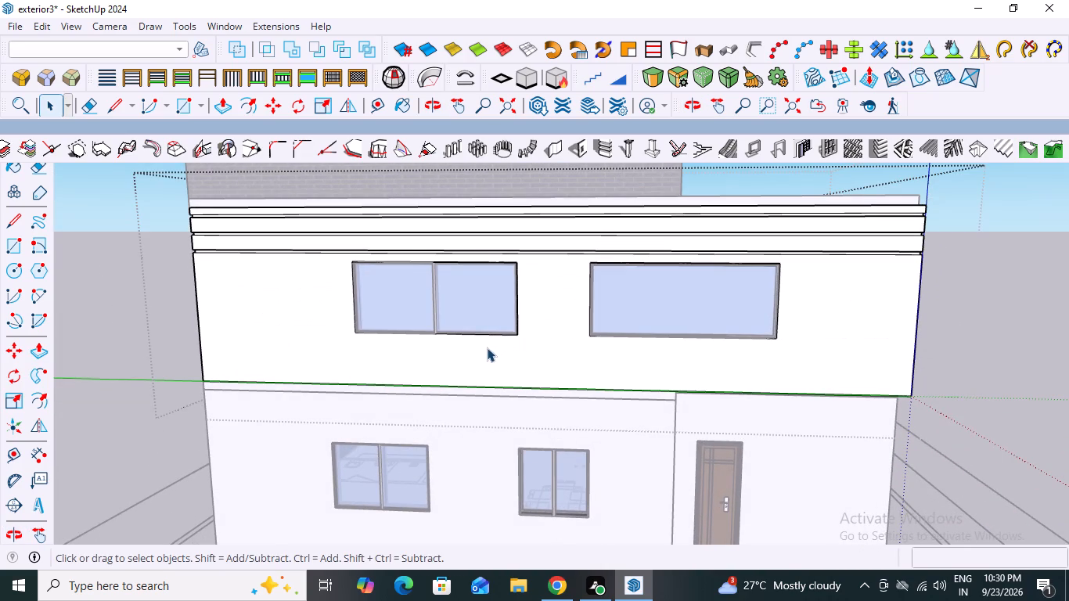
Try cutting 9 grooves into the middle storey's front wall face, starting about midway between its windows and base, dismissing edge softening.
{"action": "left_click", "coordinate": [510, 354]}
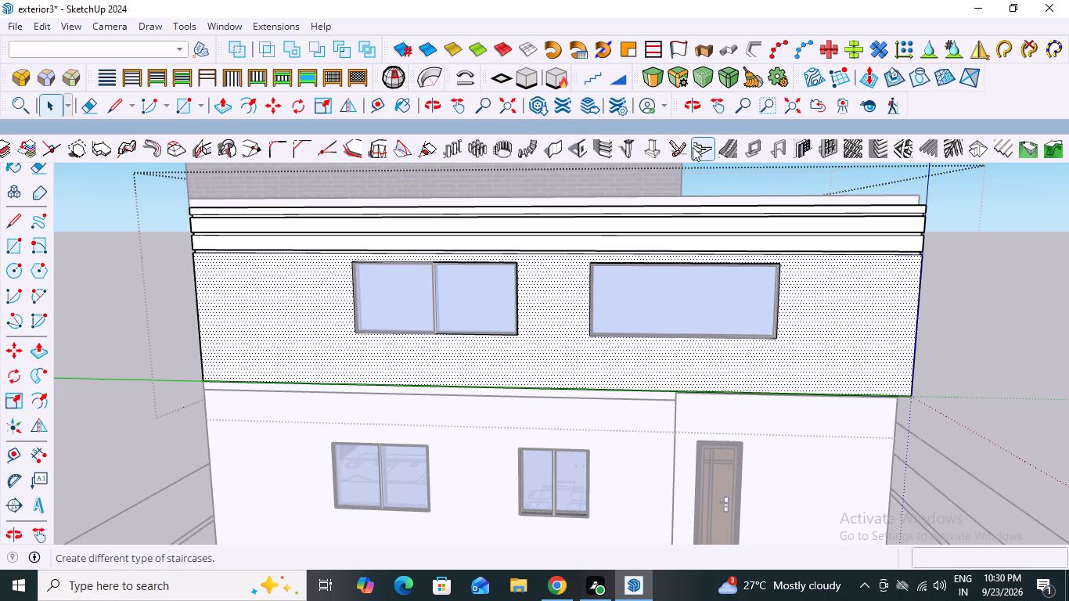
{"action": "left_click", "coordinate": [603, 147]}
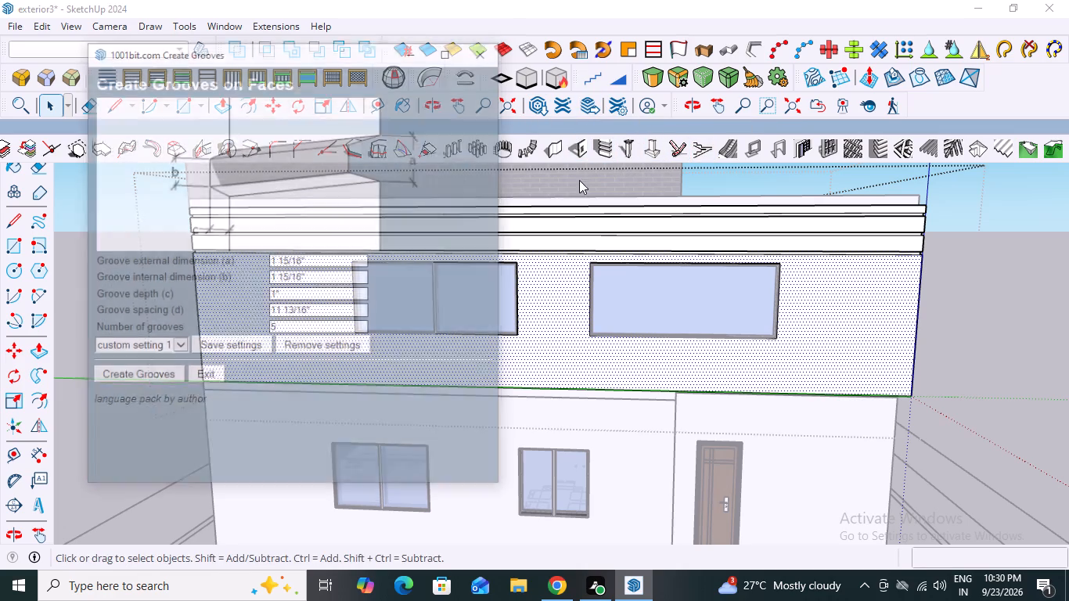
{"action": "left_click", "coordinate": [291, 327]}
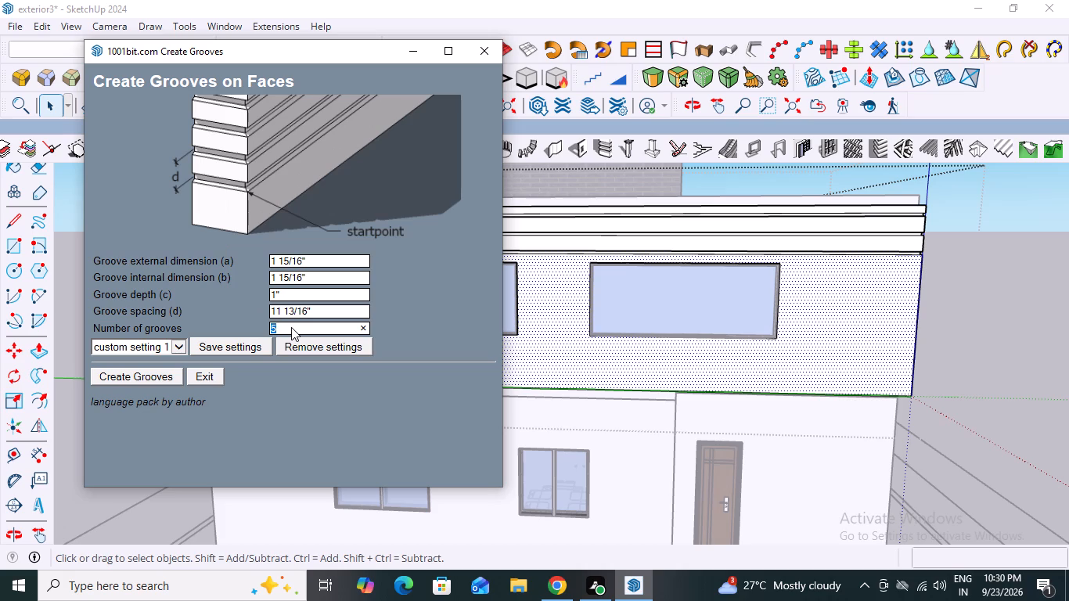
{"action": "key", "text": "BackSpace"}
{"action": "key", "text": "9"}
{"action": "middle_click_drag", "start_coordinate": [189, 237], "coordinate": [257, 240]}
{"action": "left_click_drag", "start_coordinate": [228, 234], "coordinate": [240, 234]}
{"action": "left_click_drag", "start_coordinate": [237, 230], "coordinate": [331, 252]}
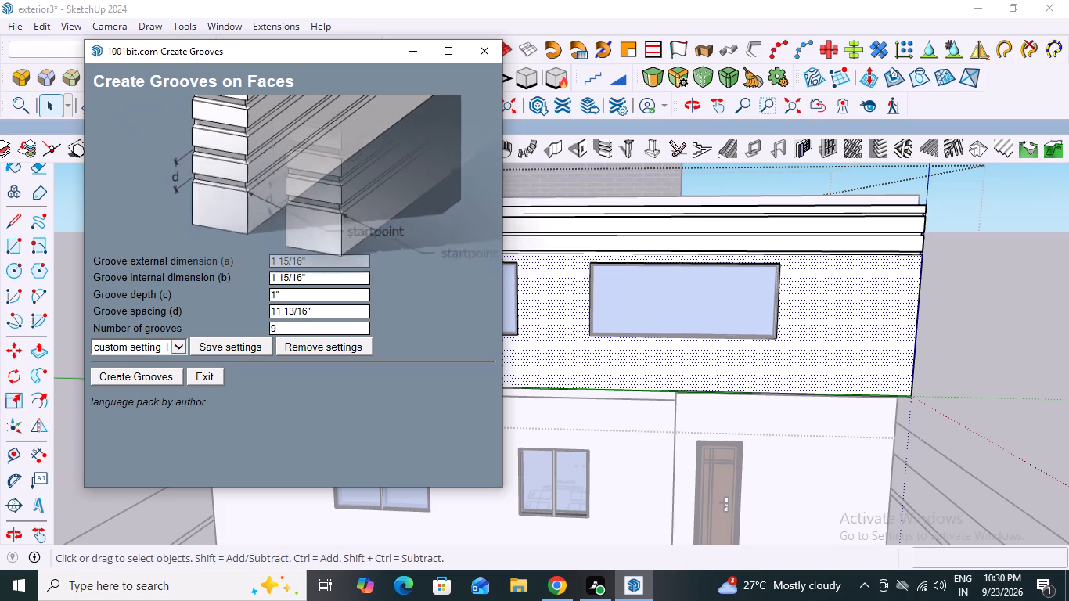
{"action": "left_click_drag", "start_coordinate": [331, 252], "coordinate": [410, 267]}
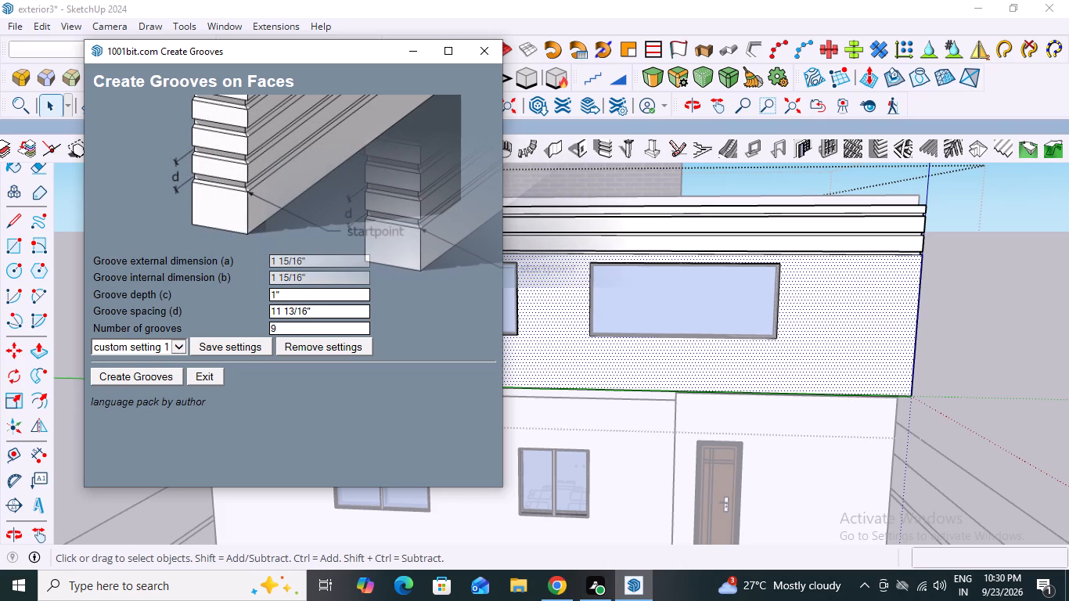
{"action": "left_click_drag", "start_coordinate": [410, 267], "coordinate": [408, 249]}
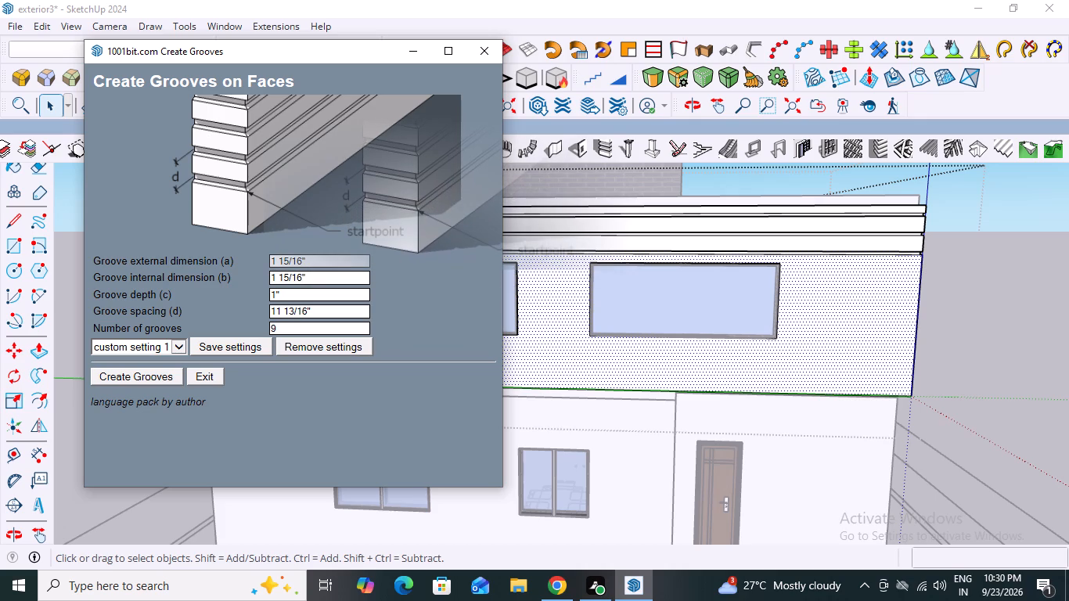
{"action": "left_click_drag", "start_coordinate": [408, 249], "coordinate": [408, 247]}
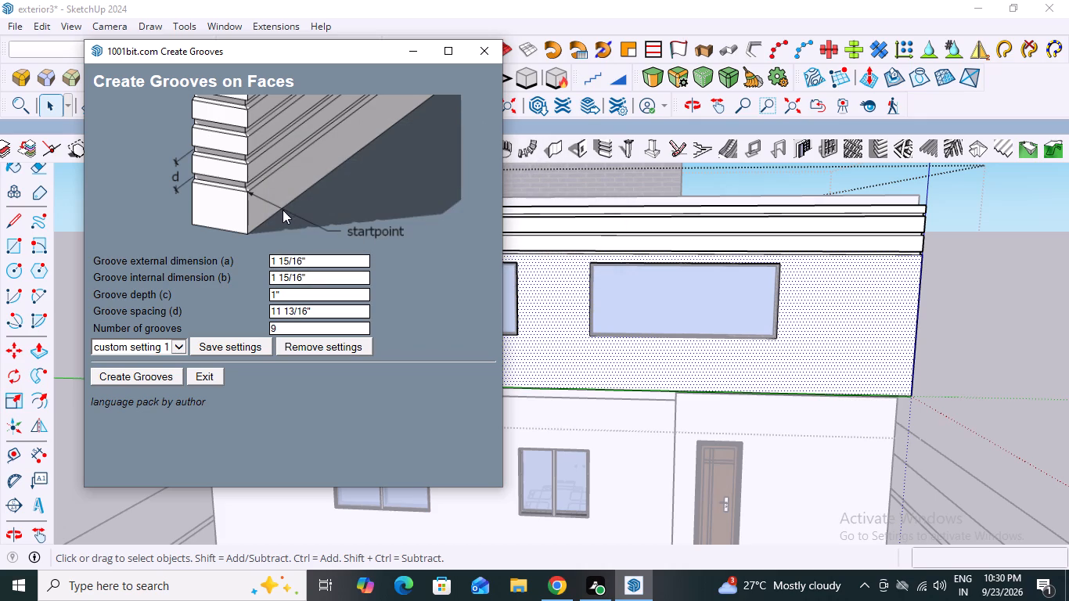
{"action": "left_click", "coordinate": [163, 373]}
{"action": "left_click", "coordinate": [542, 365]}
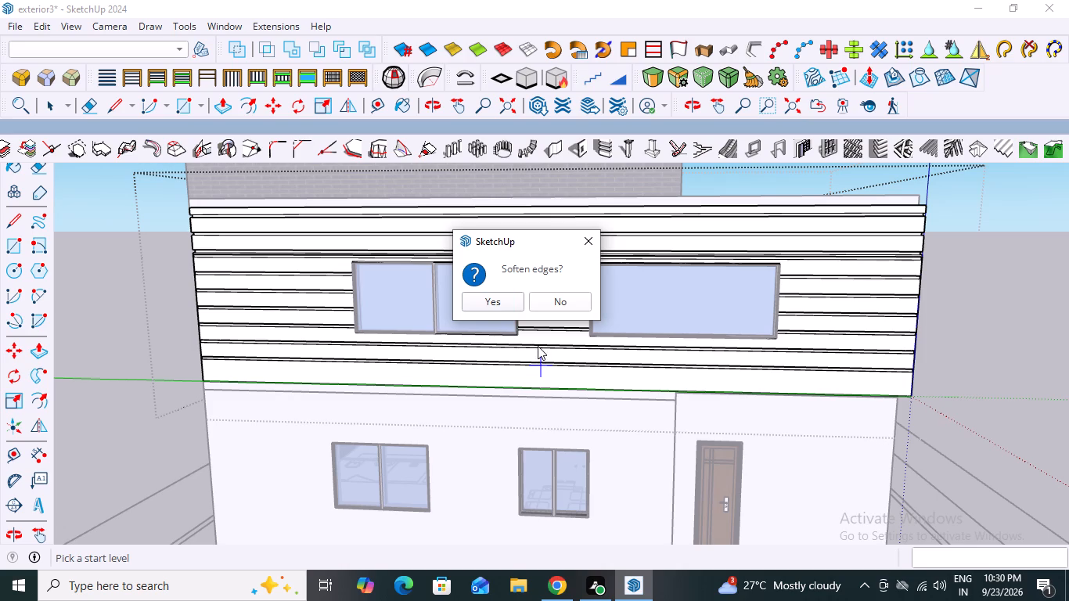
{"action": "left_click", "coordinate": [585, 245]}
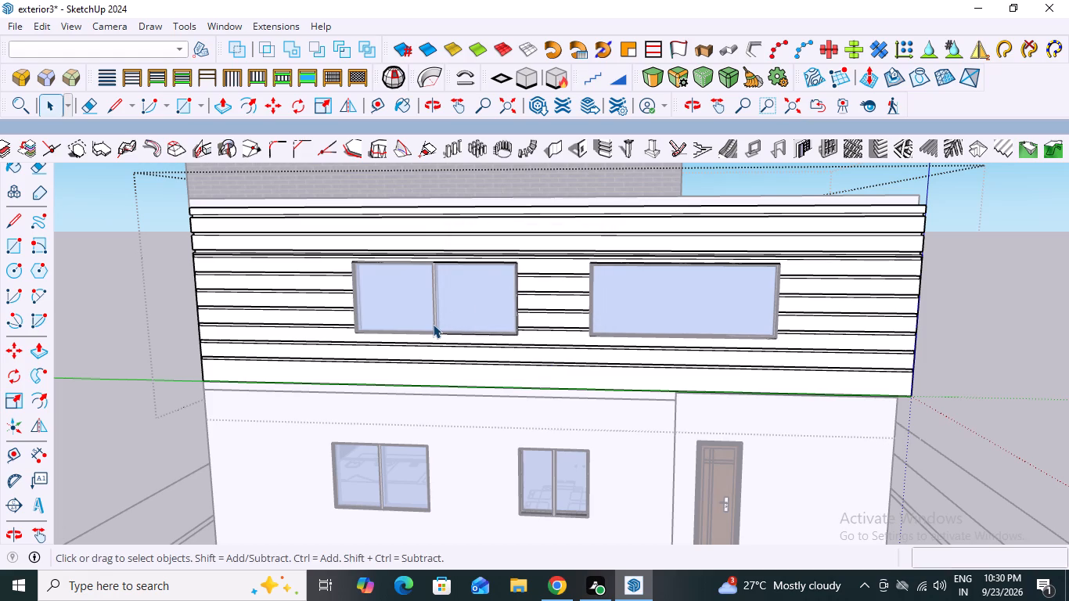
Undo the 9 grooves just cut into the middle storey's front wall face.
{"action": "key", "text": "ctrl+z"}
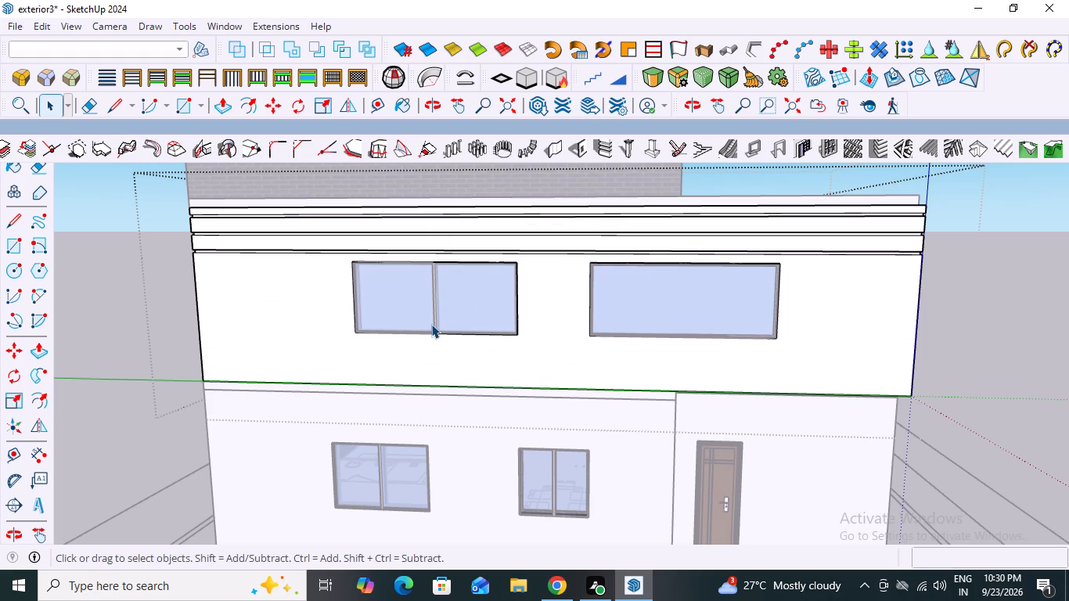
Cut 12 horizontal grooves into the middle storey's front wall face, starting between the windows and the storey's base, without softening edges.
{"action": "left_click", "coordinate": [303, 297]}
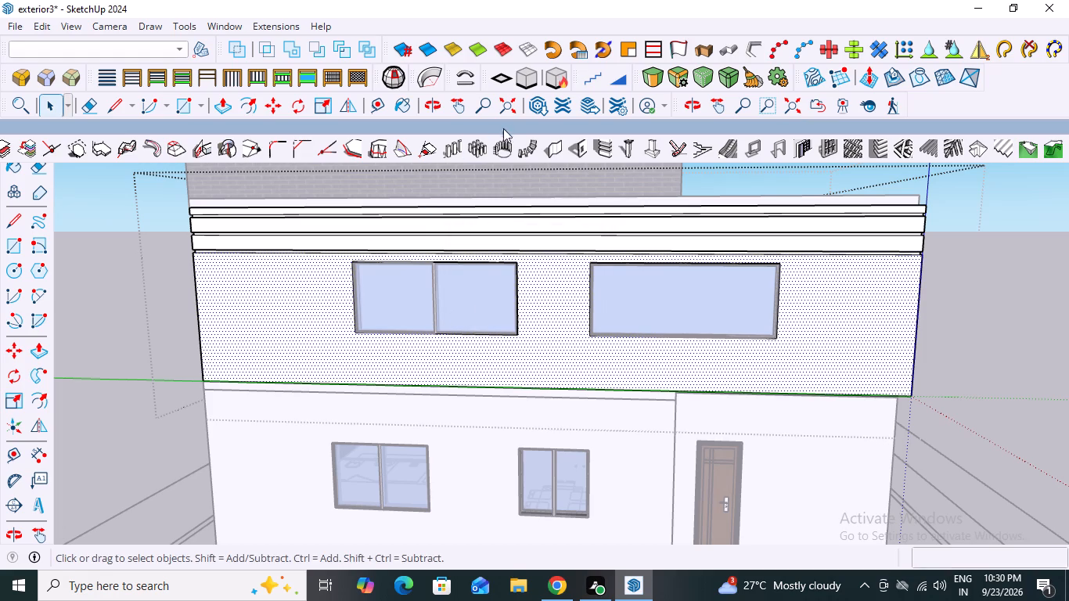
{"action": "left_click", "coordinate": [613, 148]}
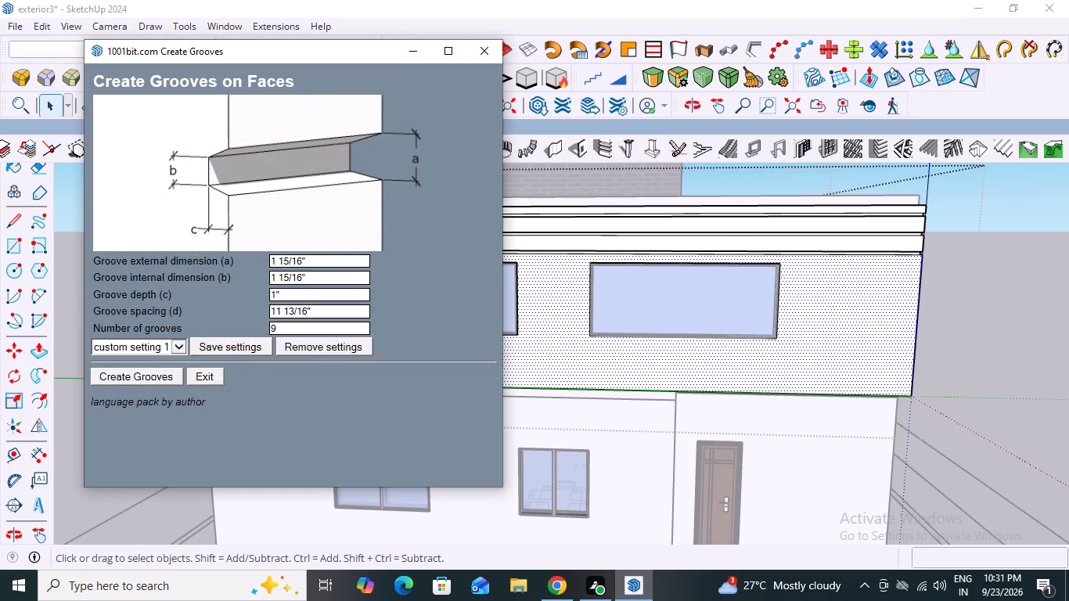
{"action": "left_click", "coordinate": [290, 328]}
{"action": "key", "text": "BackSpace"}
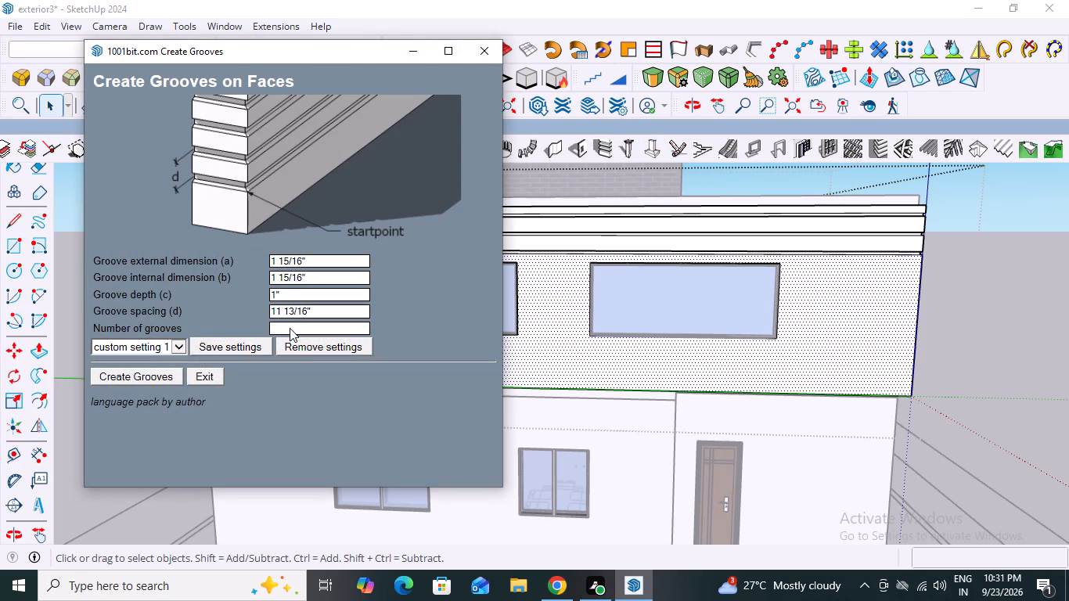
{"action": "type", "text": "12"}
{"action": "left_click", "coordinate": [153, 372]}
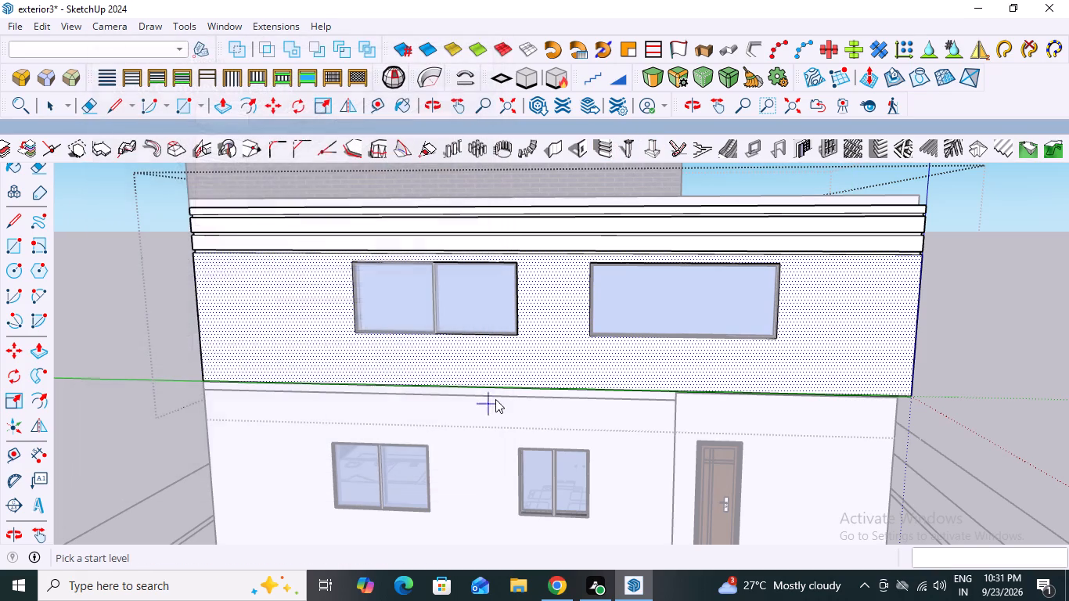
{"action": "left_click", "coordinate": [564, 368]}
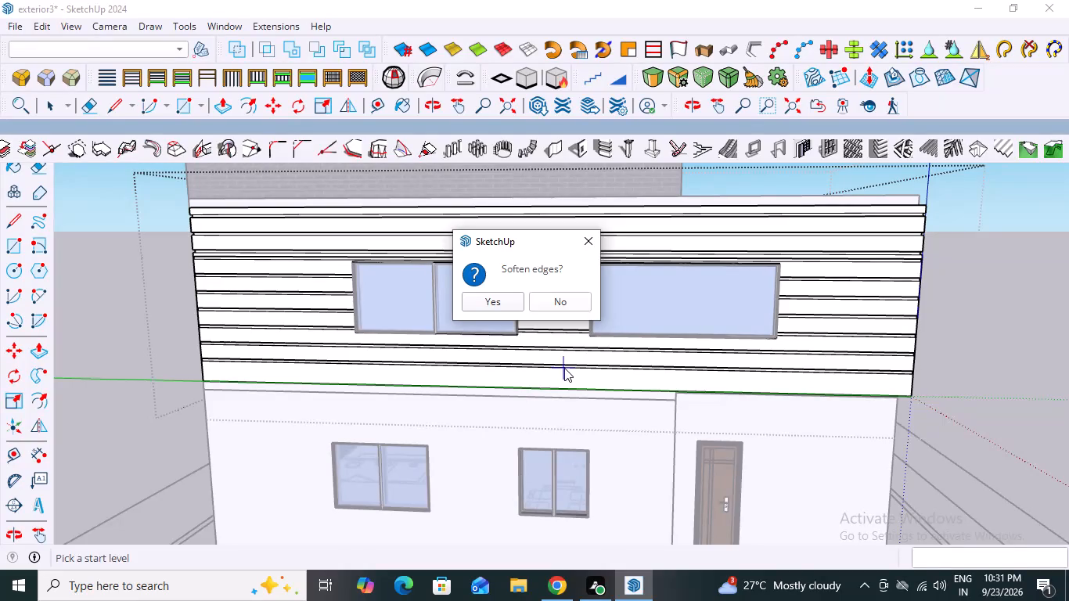
{"action": "middle_click_drag", "start_coordinate": [1021, 379], "coordinate": [984, 387]}
{"action": "middle_click_drag", "start_coordinate": [984, 387], "coordinate": [840, 402]}
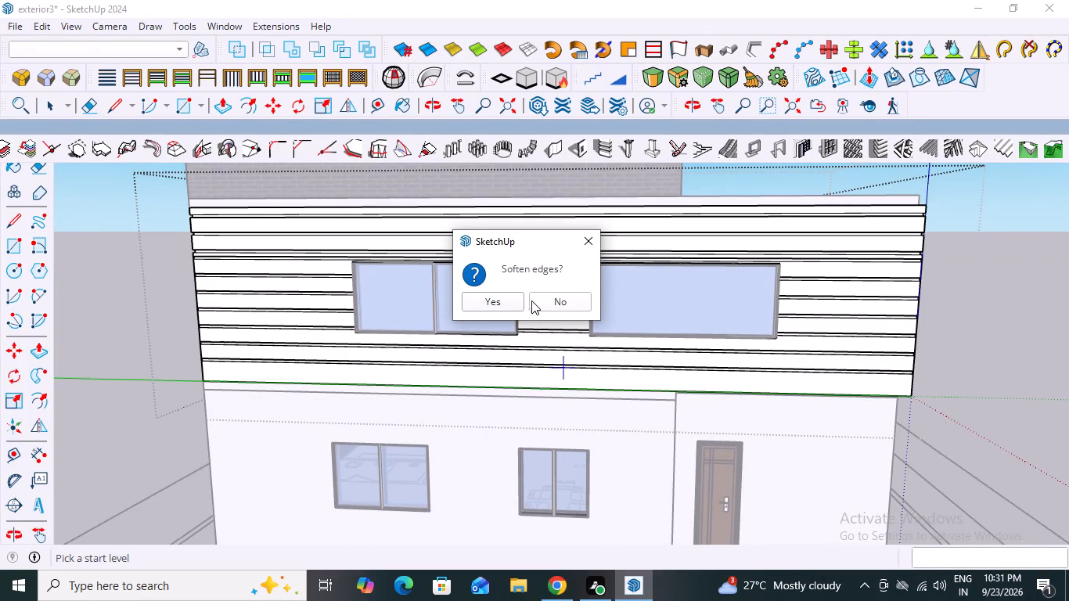
{"action": "left_click", "coordinate": [548, 301]}
Examine the new grooves at the middle storey's front corner, around its windows and against the existing upper grooves.
{"action": "middle_click_drag", "start_coordinate": [929, 344], "coordinate": [600, 401]}
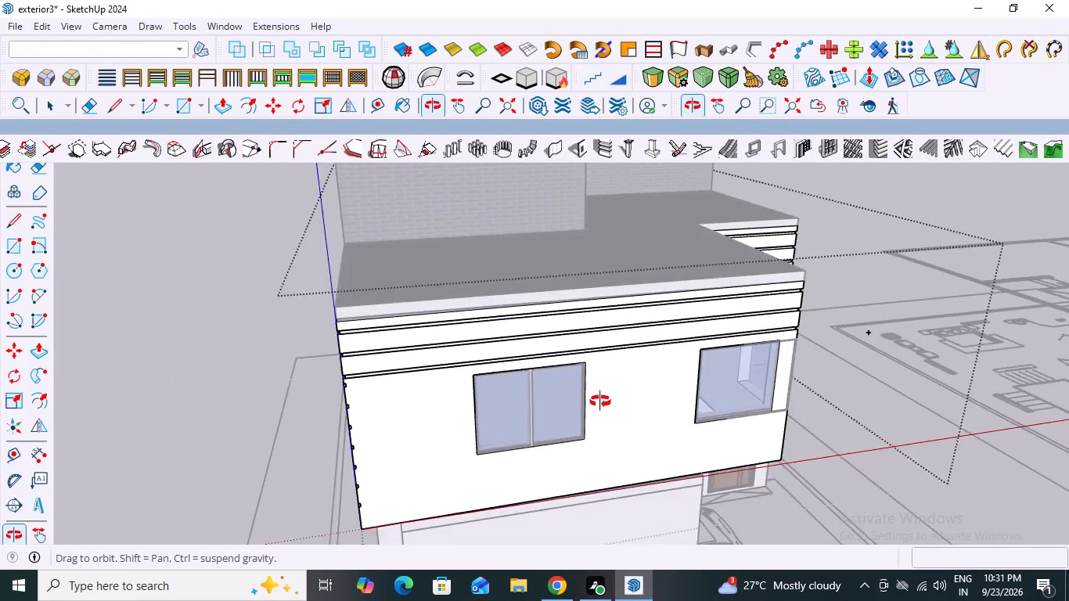
{"action": "middle_click_drag", "start_coordinate": [600, 401], "coordinate": [692, 358]}
{"action": "scroll", "coordinate": [516, 279], "scroll_direction": "up", "scroll_amount": 19}
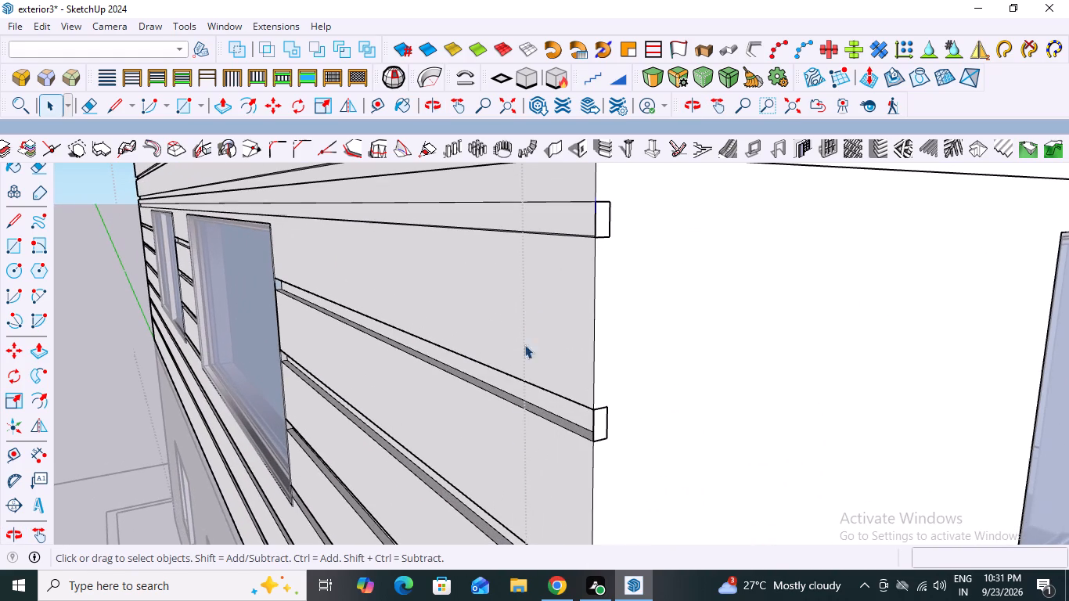
{"action": "scroll", "coordinate": [544, 424], "scroll_direction": "up", "scroll_amount": 7}
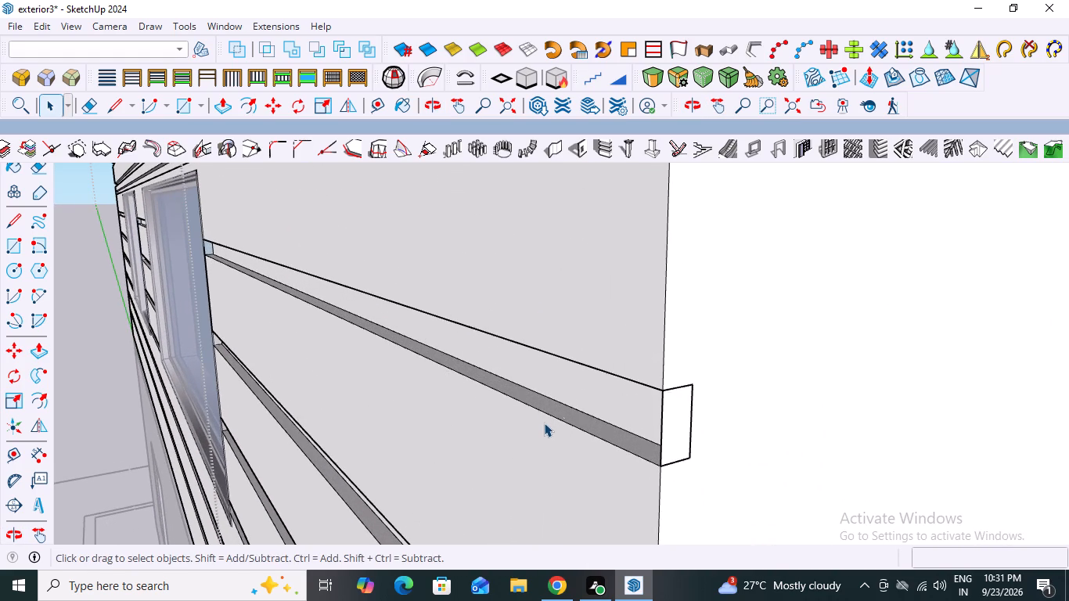
{"action": "scroll", "coordinate": [555, 409], "scroll_direction": "up", "scroll_amount": 3}
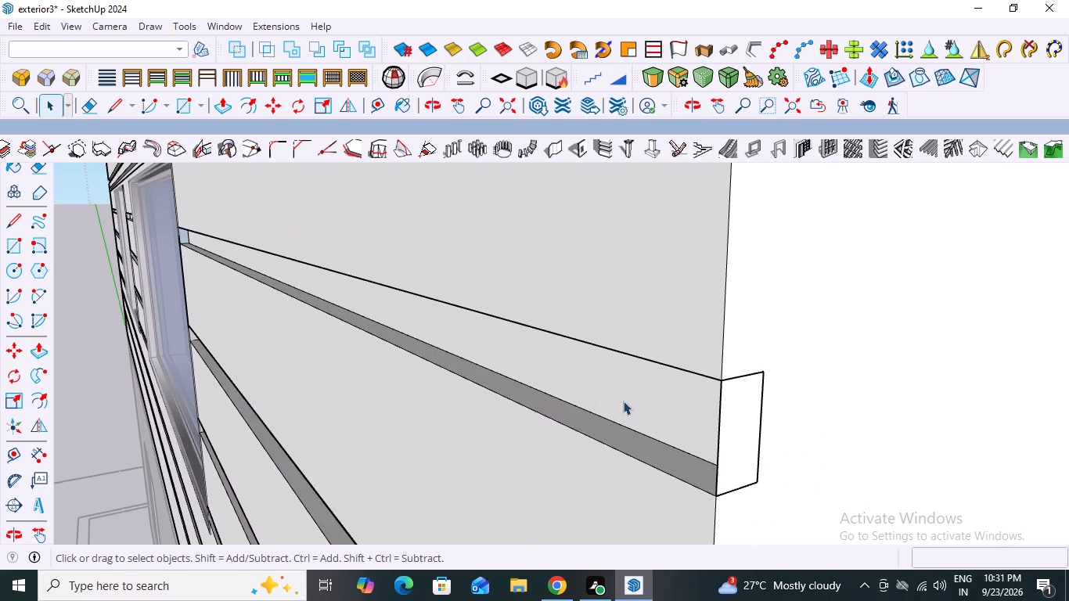
{"action": "scroll", "coordinate": [439, 376], "scroll_direction": "down", "scroll_amount": 16}
{"action": "scroll", "coordinate": [585, 384], "scroll_direction": "down", "scroll_amount": 8}
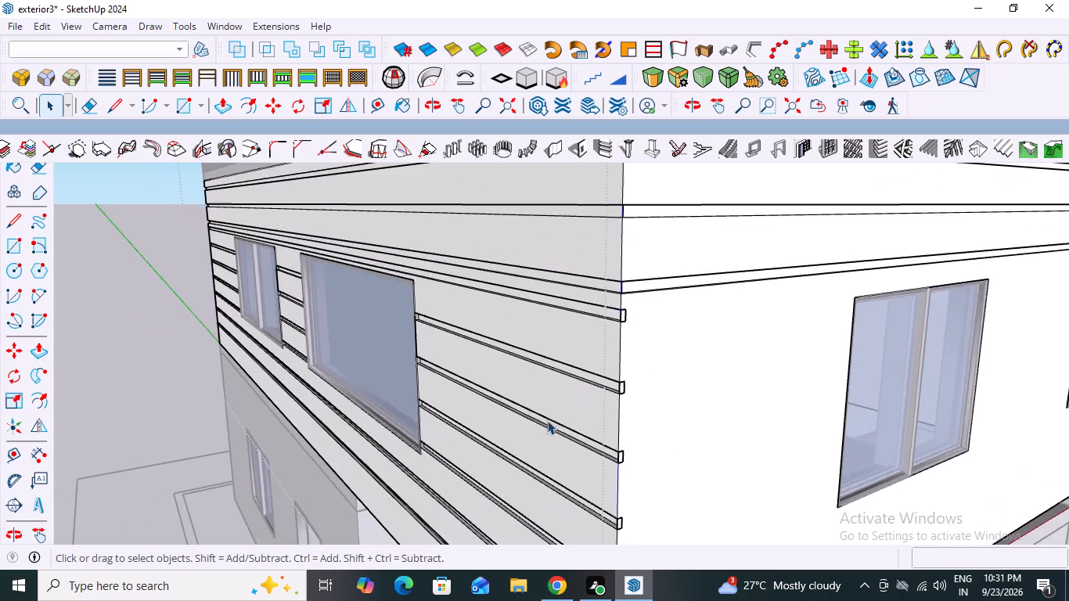
{"action": "scroll", "coordinate": [547, 420], "scroll_direction": "down", "scroll_amount": 2}
{"action": "middle_click_drag", "start_coordinate": [531, 431], "coordinate": [815, 416]}
{"action": "scroll", "coordinate": [624, 337], "scroll_direction": "up", "scroll_amount": 2}
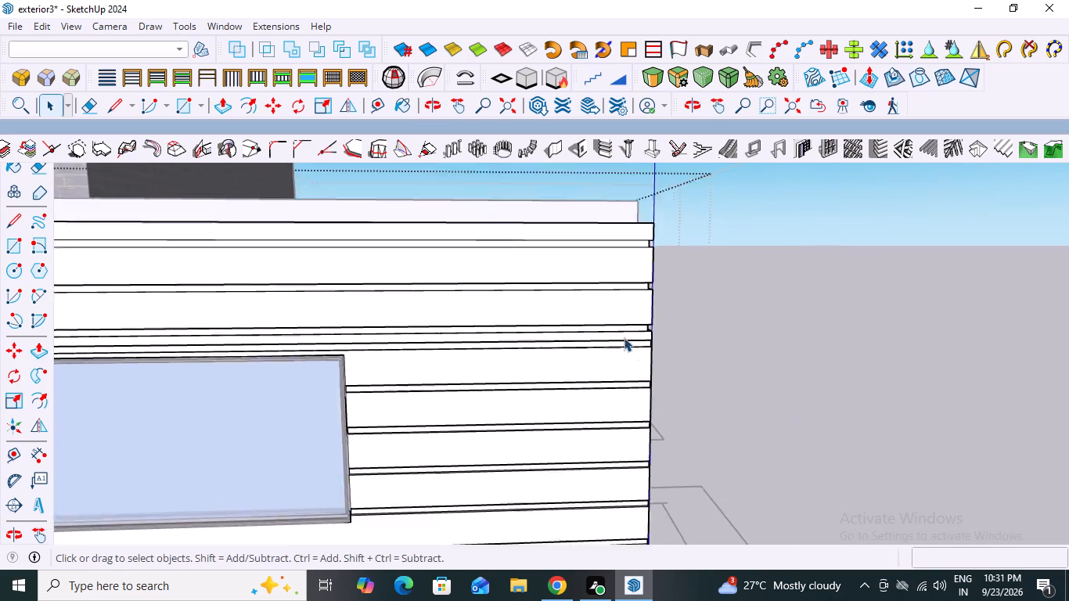
{"action": "scroll", "coordinate": [624, 337], "scroll_direction": "up", "scroll_amount": 10}
{"action": "scroll", "coordinate": [624, 337], "scroll_direction": "down", "scroll_amount": 4}
{"action": "middle_click_drag", "start_coordinate": [668, 355], "coordinate": [466, 363]}
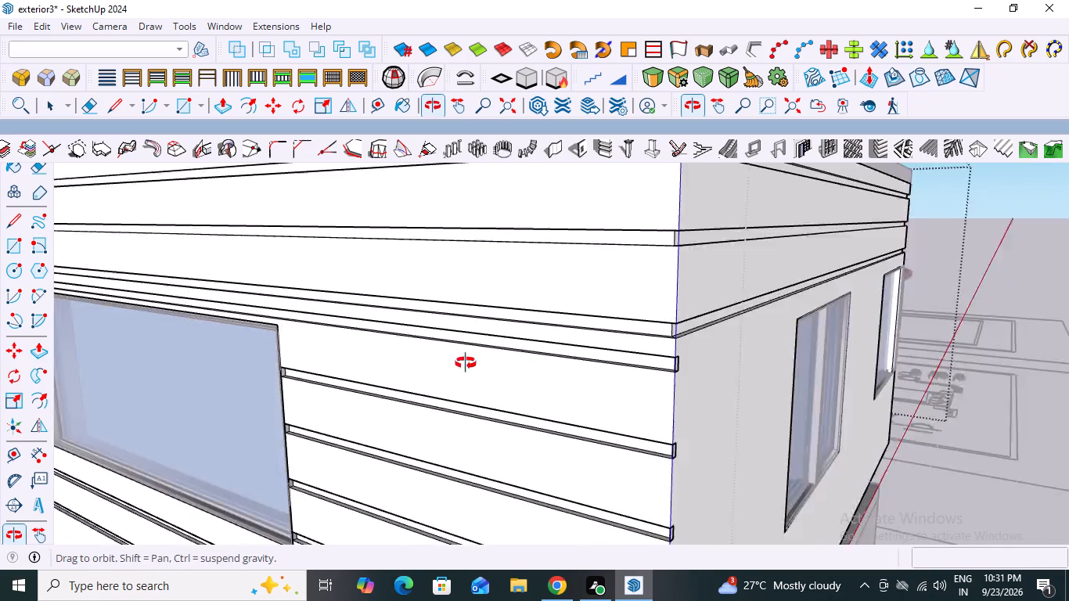
{"action": "middle_click_drag", "start_coordinate": [466, 363], "coordinate": [647, 375]}
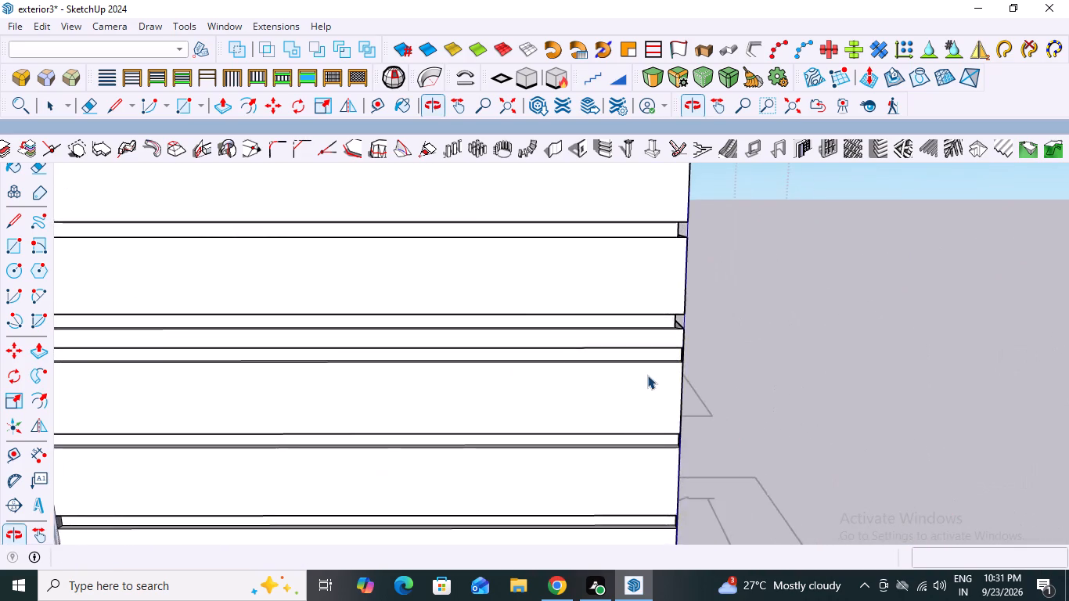
{"action": "scroll", "coordinate": [647, 375], "scroll_direction": "down", "scroll_amount": 19}
{"action": "middle_click_drag", "start_coordinate": [382, 471], "coordinate": [416, 389]}
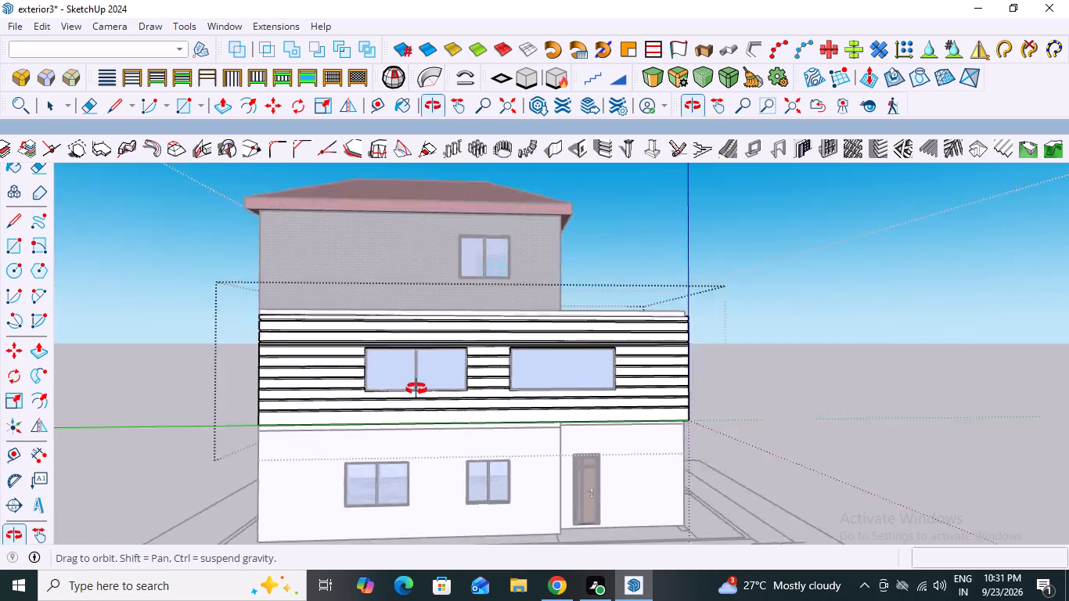
{"action": "middle_click_drag", "start_coordinate": [416, 389], "coordinate": [409, 416]}
{"action": "scroll", "coordinate": [430, 359], "scroll_direction": "up", "scroll_amount": 15}
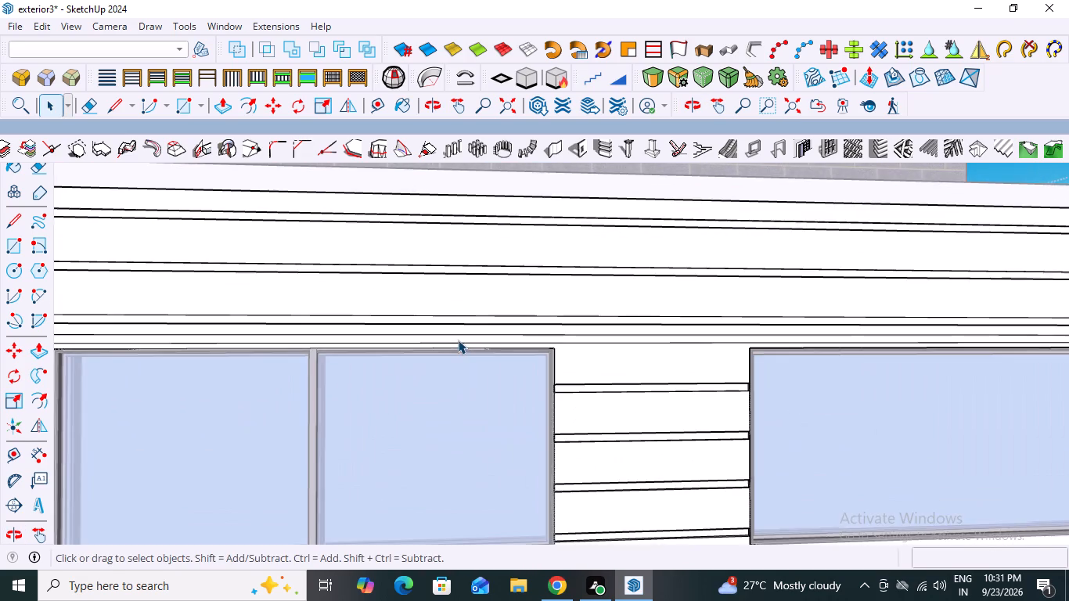
{"action": "scroll", "coordinate": [458, 340], "scroll_direction": "down", "scroll_amount": 14}
{"action": "scroll", "coordinate": [448, 464], "scroll_direction": "up", "scroll_amount": 3}
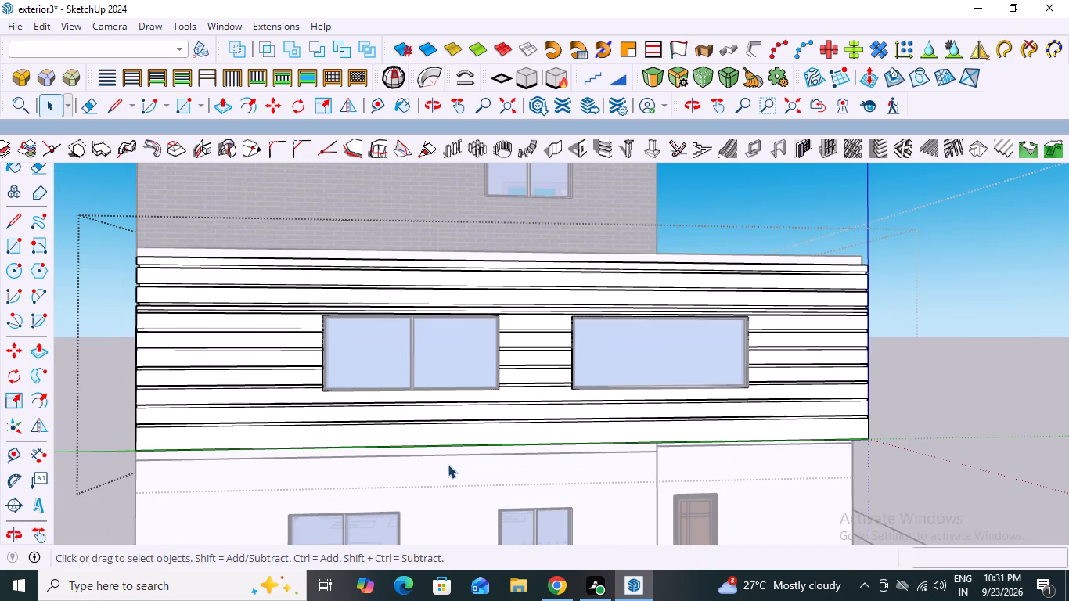
Cut grooves into the ungrooved strip at the base of the middle storey's front wall, with the number set to 2 and no edge softening.
{"action": "left_click", "coordinate": [445, 435]}
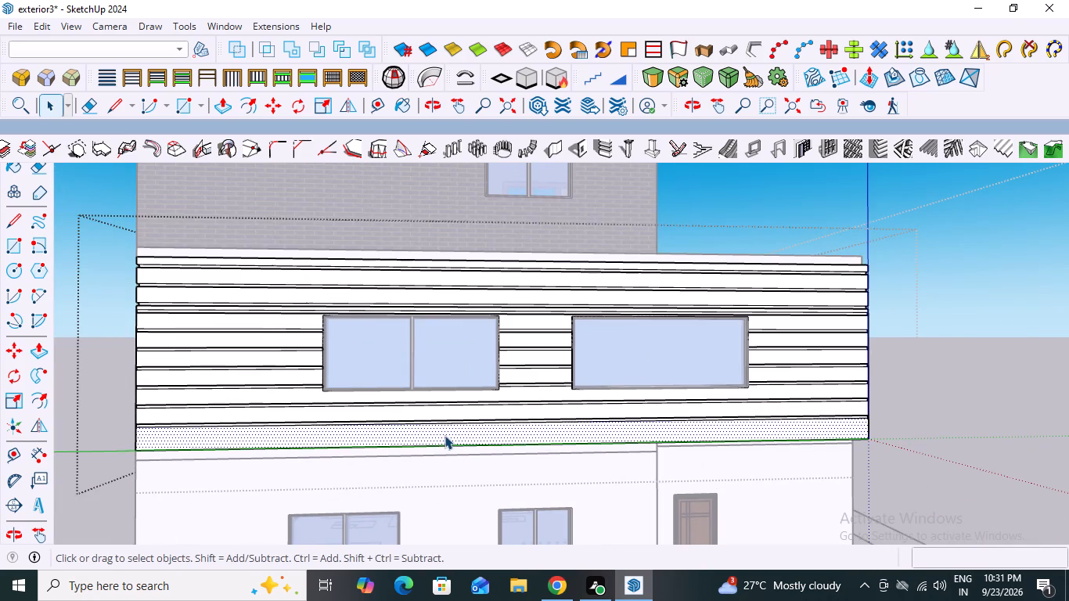
{"action": "scroll", "coordinate": [445, 435], "scroll_direction": "down", "scroll_amount": 3}
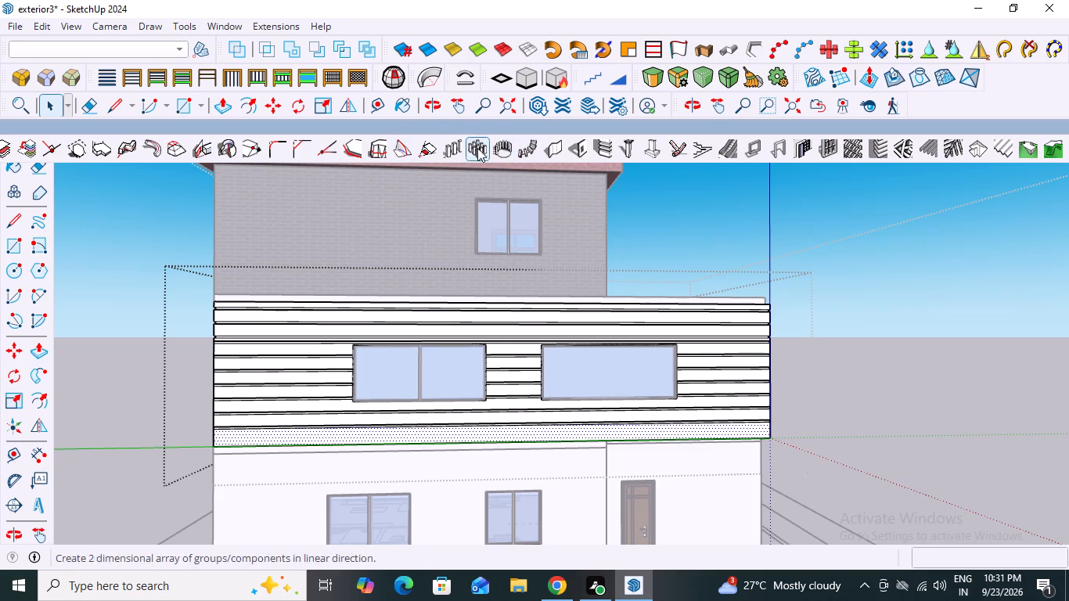
{"action": "left_click", "coordinate": [603, 153]}
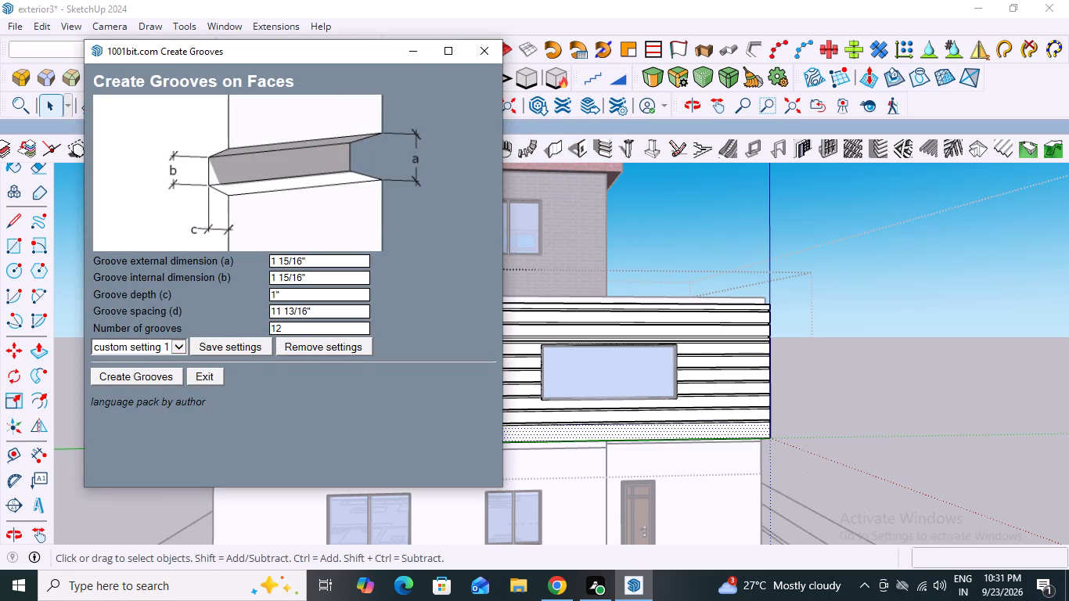
{"action": "left_click", "coordinate": [296, 329]}
{"action": "key", "text": "BackSpace"}
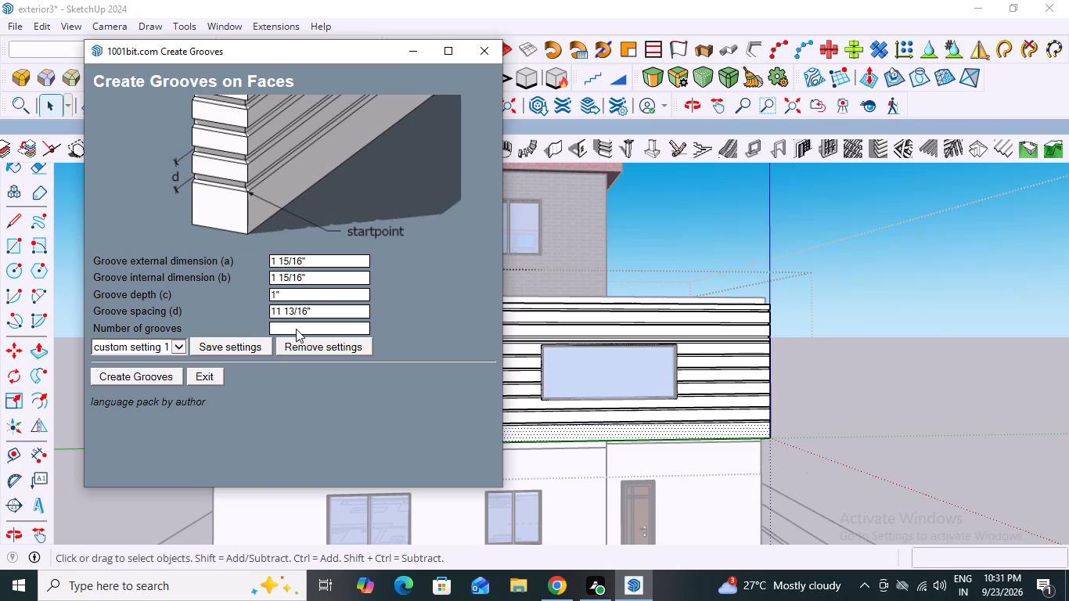
{"action": "key", "text": "2"}
{"action": "left_click", "coordinate": [141, 380]}
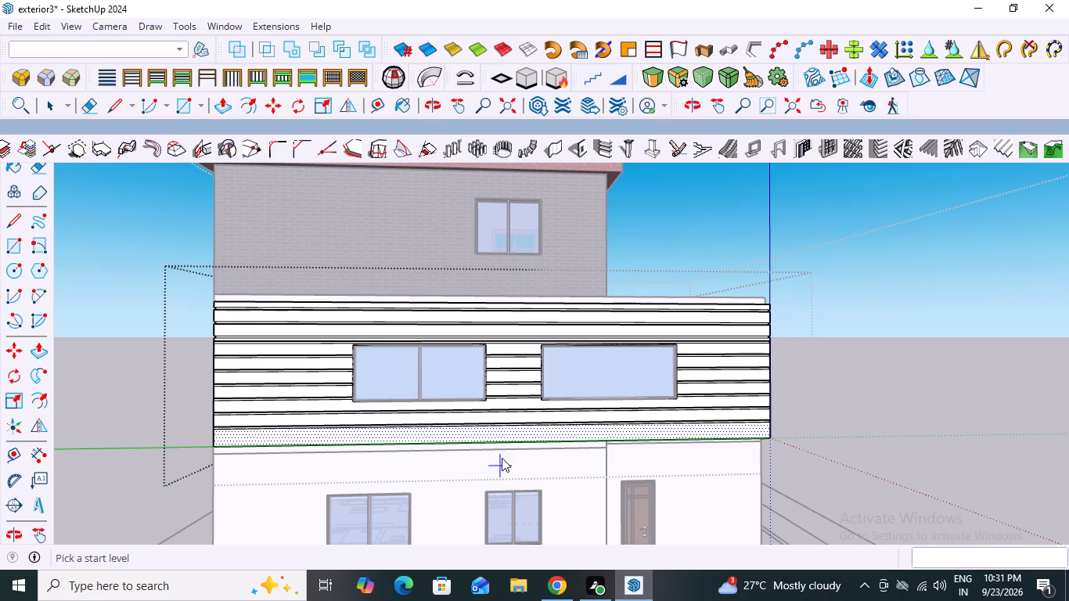
{"action": "scroll", "coordinate": [502, 444], "scroll_direction": "up", "scroll_amount": 8}
{"action": "left_click", "coordinate": [500, 427]}
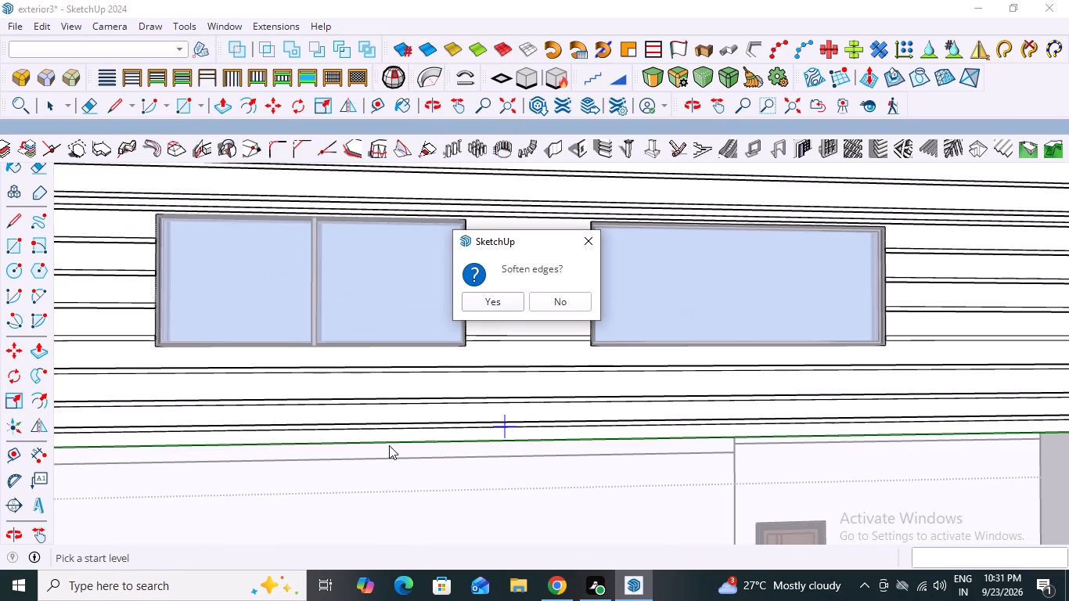
{"action": "scroll", "coordinate": [389, 445], "scroll_direction": "down", "scroll_amount": 7}
{"action": "left_click", "coordinate": [561, 298]}
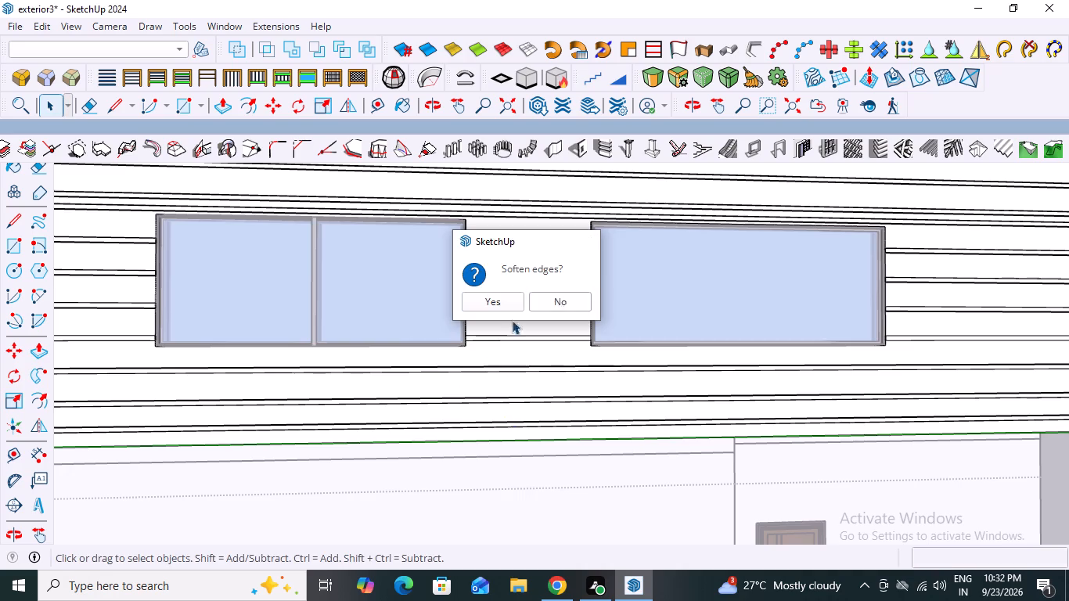
Examine the fully grooved front wall of the middle storey from several sides, including its corners and base.
{"action": "scroll", "coordinate": [430, 357], "scroll_direction": "down", "scroll_amount": 11}
{"action": "middle_click_drag", "start_coordinate": [682, 398], "coordinate": [607, 413]}
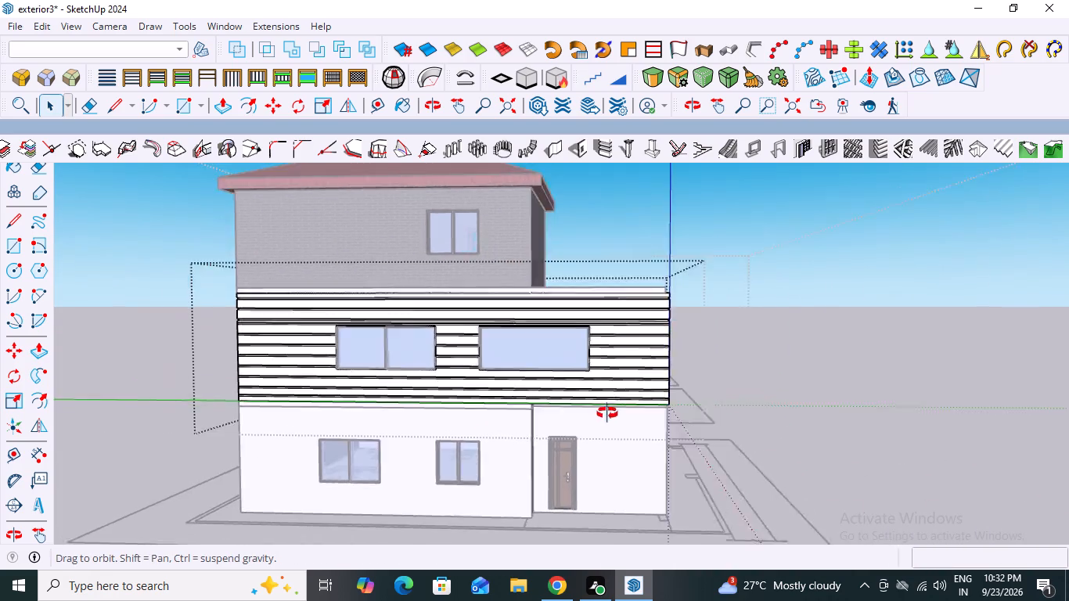
{"action": "middle_click_drag", "start_coordinate": [607, 413], "coordinate": [675, 464]}
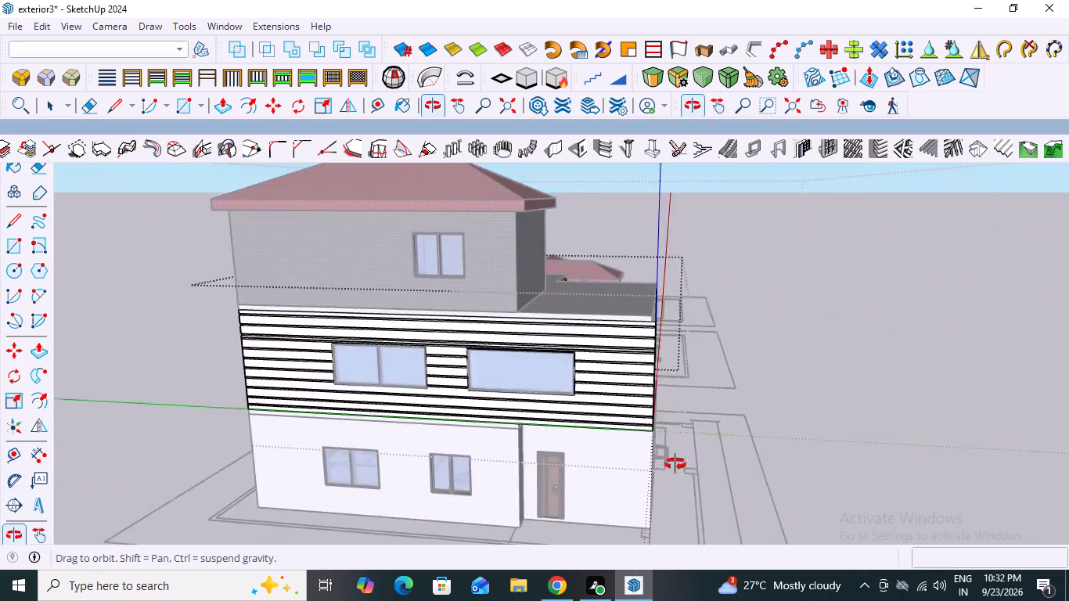
{"action": "middle_click_drag", "start_coordinate": [675, 464], "coordinate": [699, 480]}
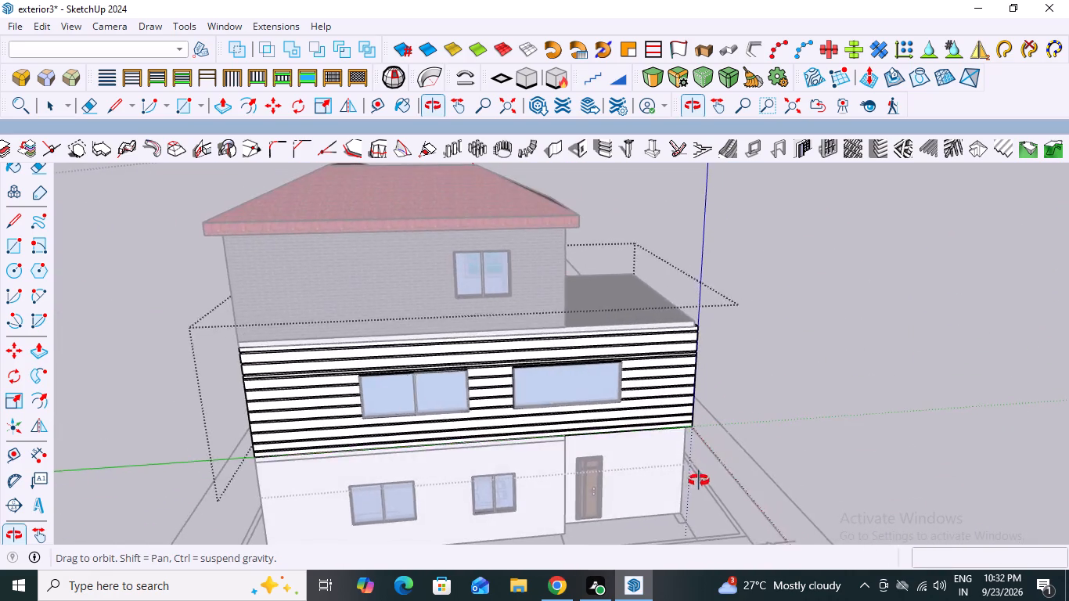
{"action": "middle_click_drag", "start_coordinate": [699, 480], "coordinate": [694, 470]}
{"action": "middle_click_drag", "start_coordinate": [693, 448], "coordinate": [902, 396]}
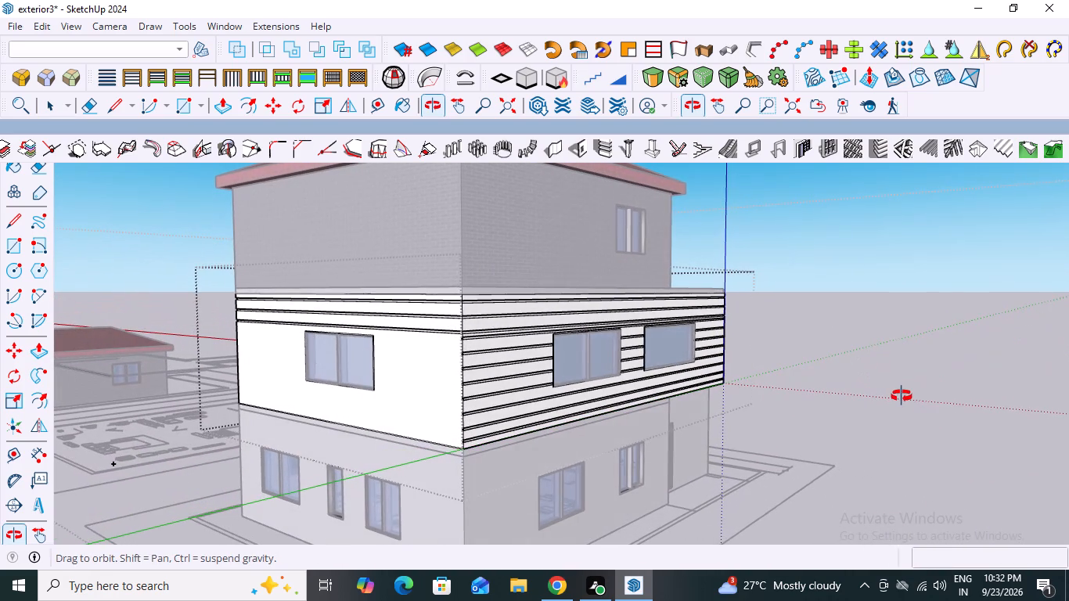
{"action": "middle_click_drag", "start_coordinate": [902, 396], "coordinate": [362, 413]}
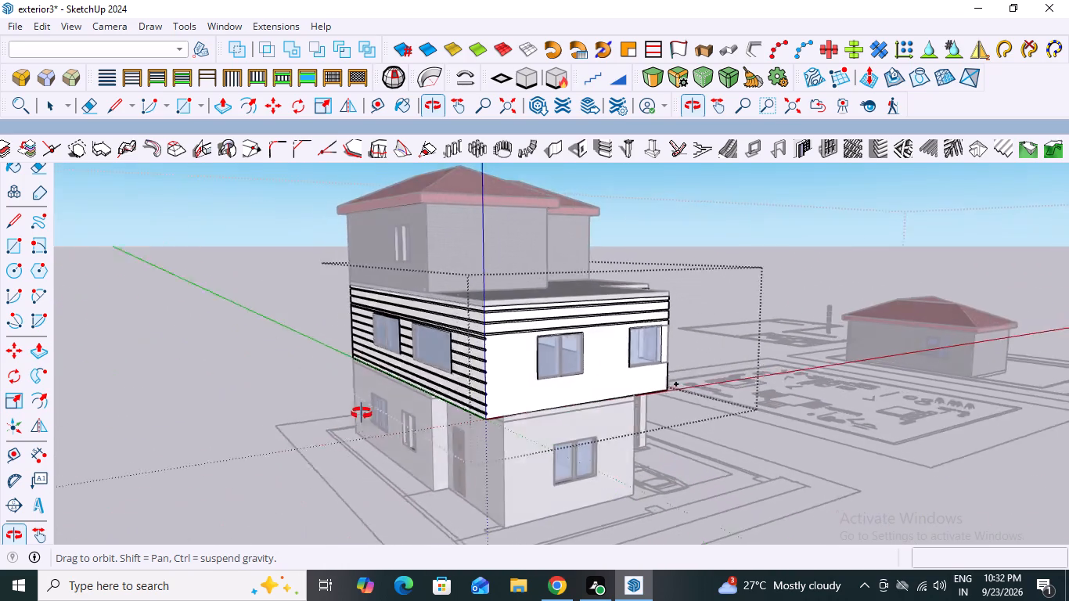
{"action": "middle_click_drag", "start_coordinate": [362, 413], "coordinate": [337, 411]}
{"action": "middle_click_drag", "start_coordinate": [660, 444], "coordinate": [714, 447]}
{"action": "scroll", "coordinate": [519, 426], "scroll_direction": "up", "scroll_amount": 4}
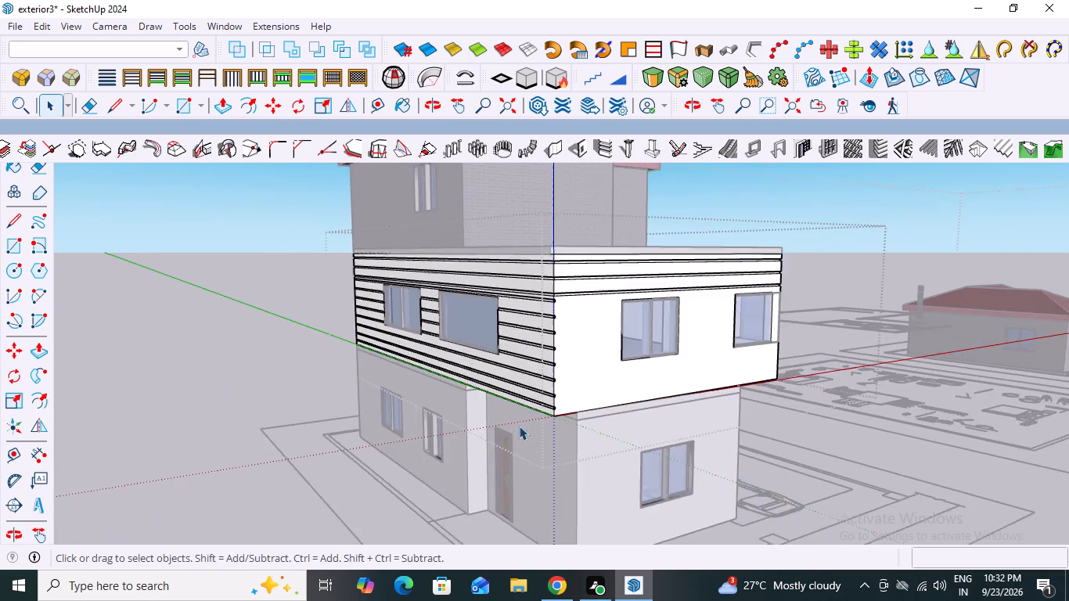
{"action": "scroll", "coordinate": [527, 399], "scroll_direction": "up", "scroll_amount": 8}
{"action": "middle_click_drag", "start_coordinate": [551, 413], "coordinate": [680, 398]}
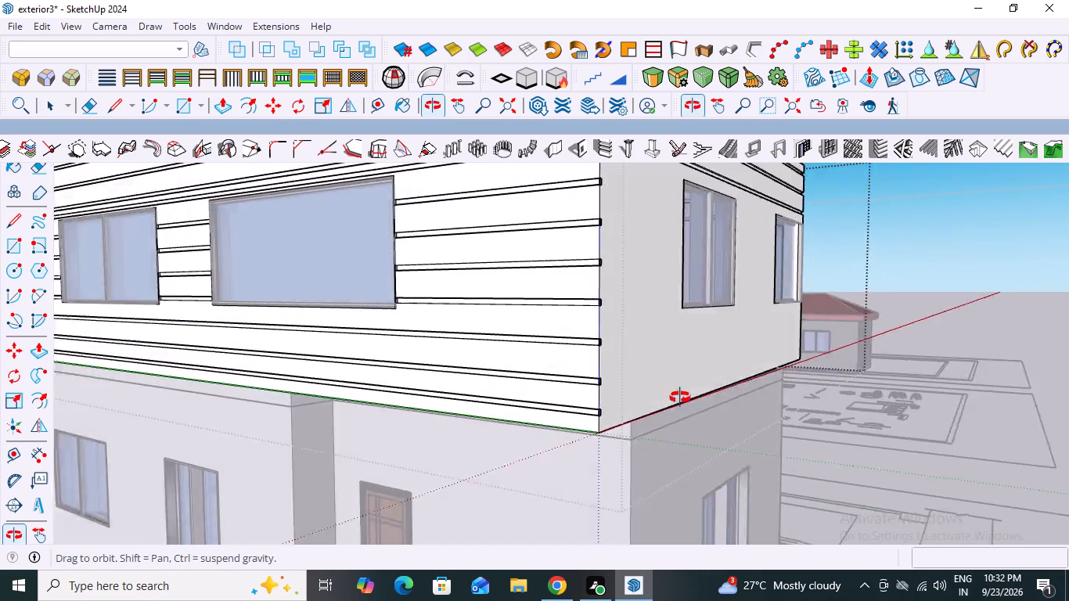
{"action": "middle_click_drag", "start_coordinate": [680, 398], "coordinate": [781, 401]}
{"action": "middle_click", "coordinate": [781, 401]}
{"action": "scroll", "coordinate": [735, 423], "scroll_direction": "down", "scroll_amount": 12}
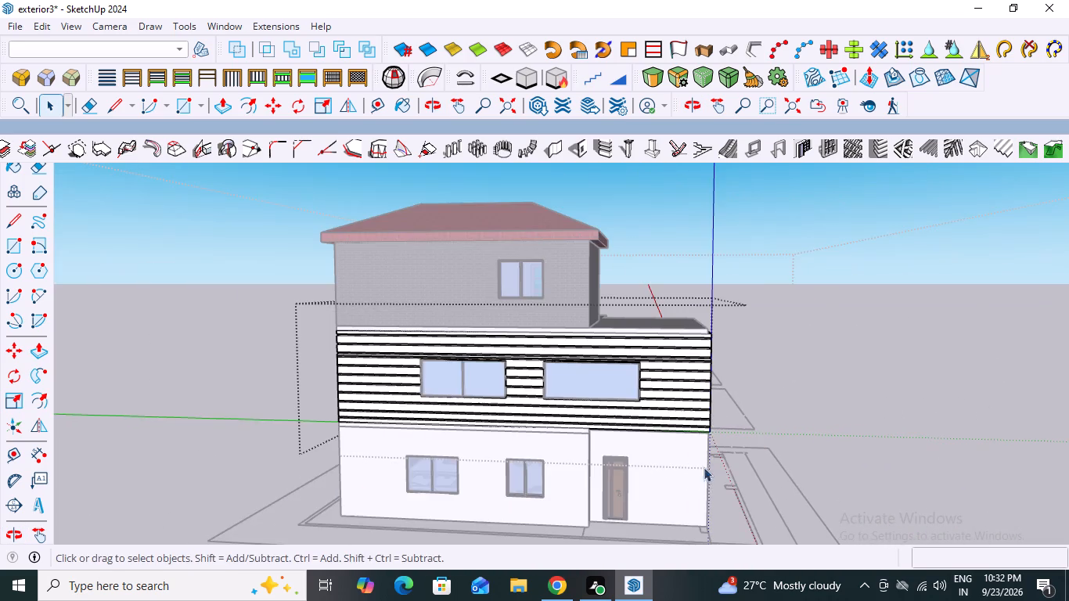
{"action": "middle_click_drag", "start_coordinate": [519, 455], "coordinate": [617, 460]}
{"action": "scroll", "coordinate": [534, 427], "scroll_direction": "up", "scroll_amount": 4}
{"action": "scroll", "coordinate": [398, 383], "scroll_direction": "up", "scroll_amount": 7}
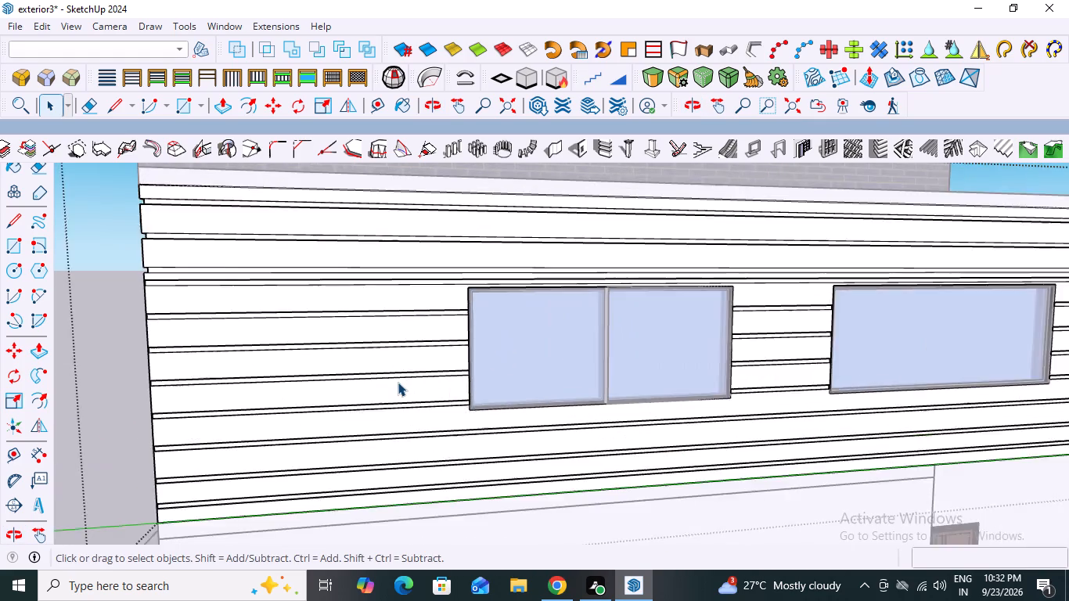
{"action": "scroll", "coordinate": [398, 382], "scroll_direction": "up", "scroll_amount": 4}
{"action": "scroll", "coordinate": [398, 382], "scroll_direction": "down", "scroll_amount": 18}
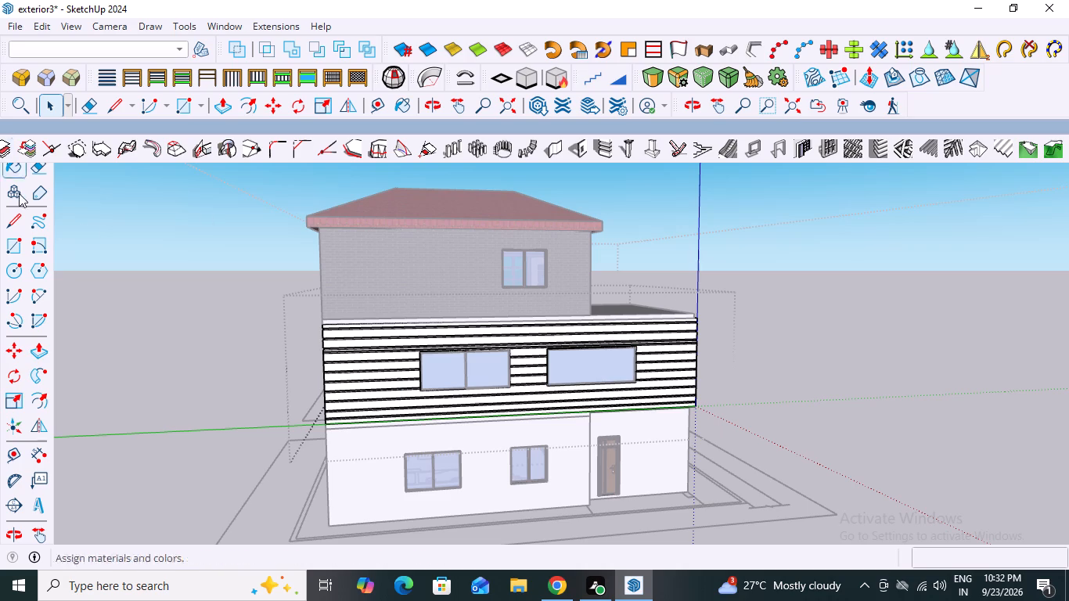
Examine the stacked house from the corner and the front, then the middle storey's grooves around the undivided front window.
{"action": "scroll", "coordinate": [263, 250], "scroll_direction": "down", "scroll_amount": 9}
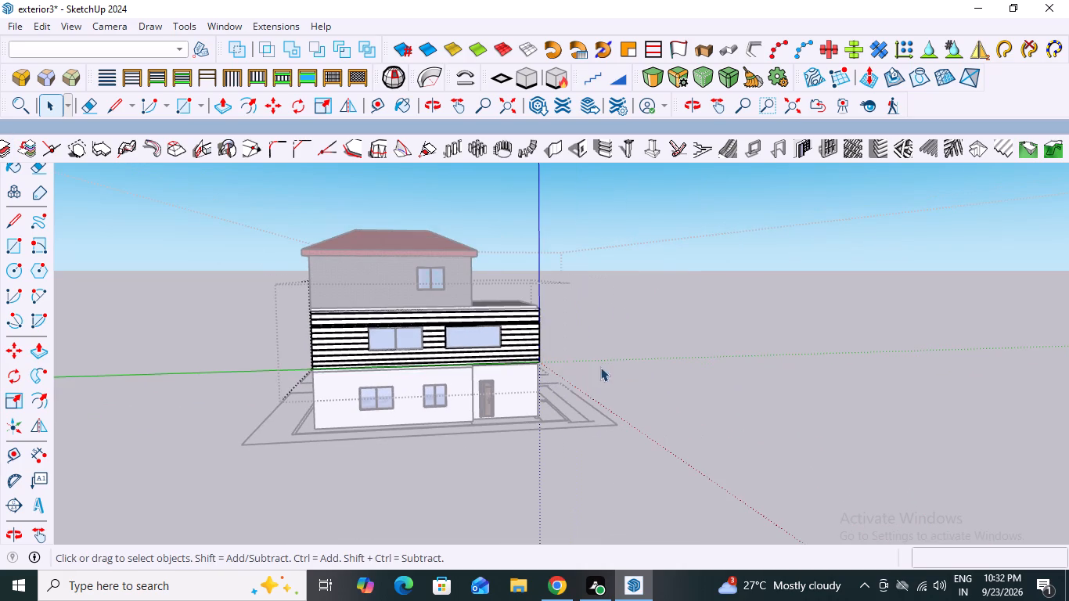
{"action": "middle_click_drag", "start_coordinate": [678, 351], "coordinate": [446, 419]}
{"action": "scroll", "coordinate": [446, 419], "scroll_direction": "down", "scroll_amount": 1}
{"action": "scroll", "coordinate": [446, 419], "scroll_direction": "up", "scroll_amount": 5}
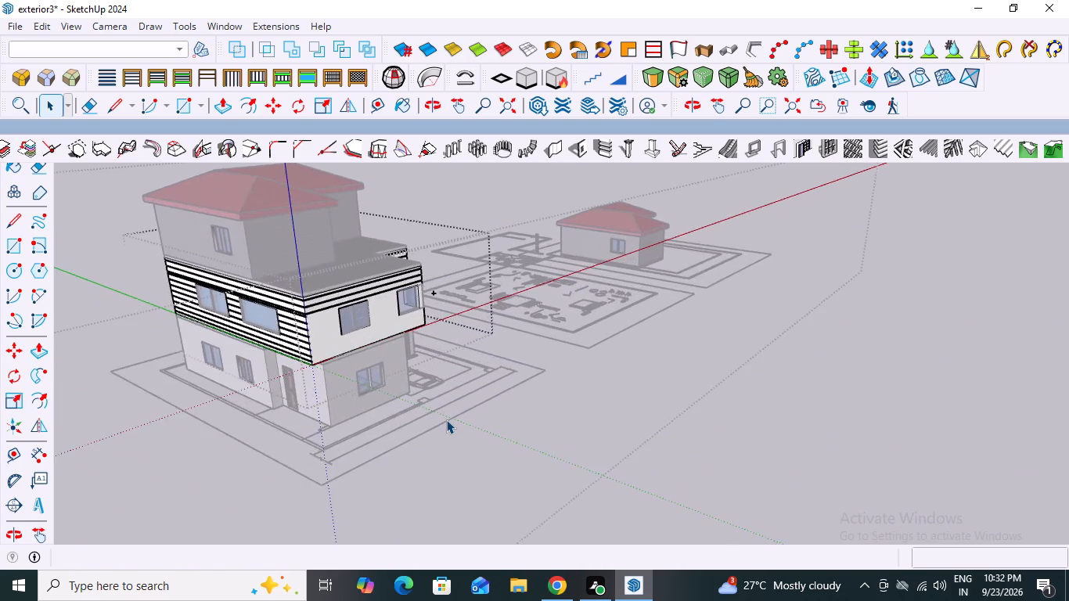
{"action": "scroll", "coordinate": [446, 419], "scroll_direction": "up", "scroll_amount": 3}
{"action": "scroll", "coordinate": [466, 394], "scroll_direction": "down", "scroll_amount": 12}
{"action": "middle_click_drag", "start_coordinate": [397, 405], "coordinate": [488, 401]}
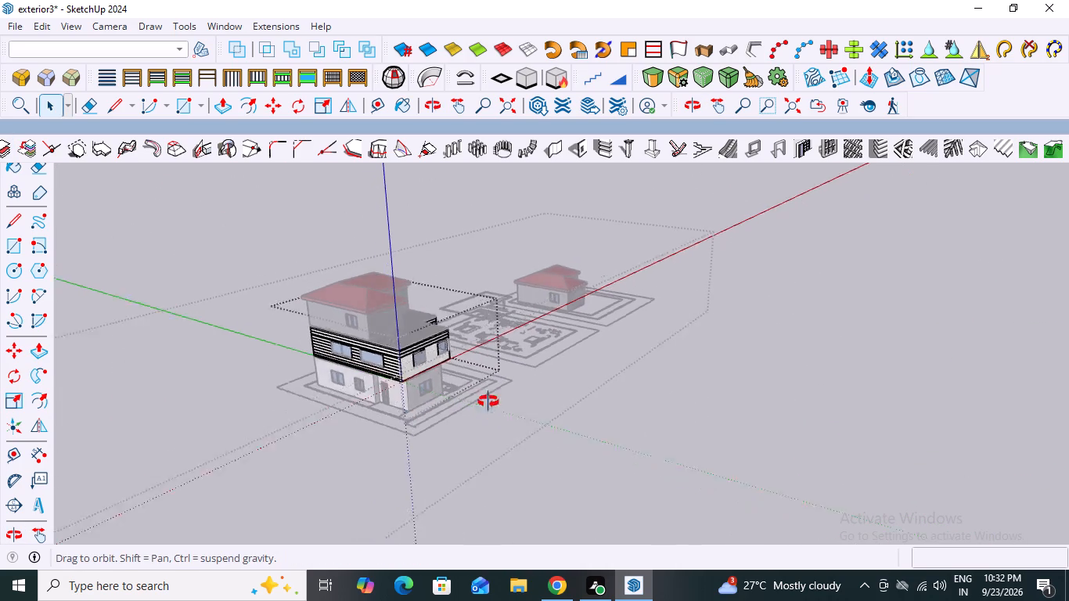
{"action": "middle_click_drag", "start_coordinate": [488, 401], "coordinate": [618, 391]}
{"action": "middle_click_drag", "start_coordinate": [566, 417], "coordinate": [545, 412]}
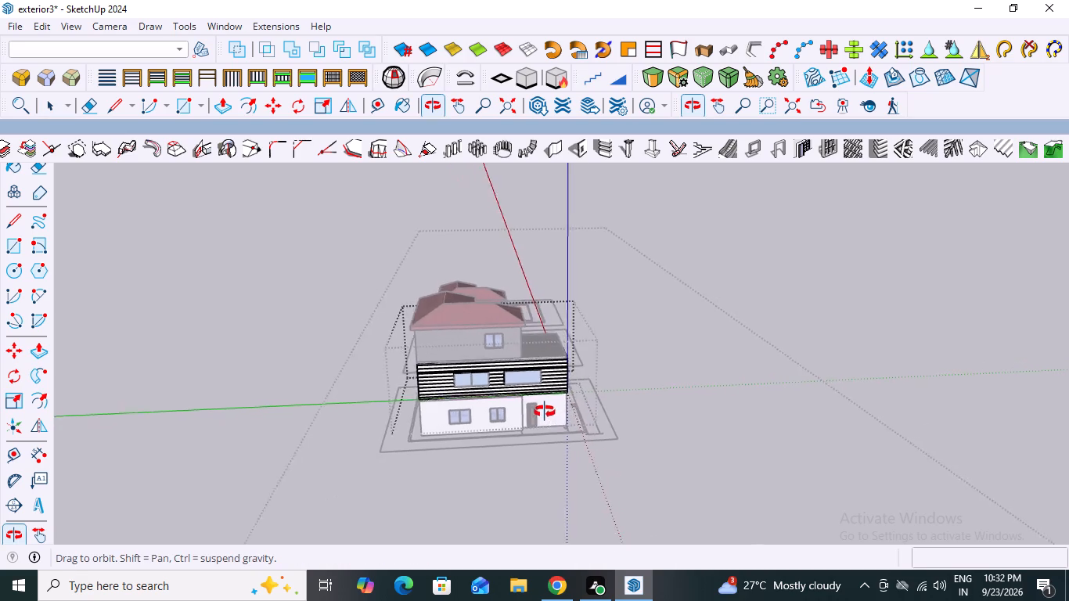
{"action": "middle_click_drag", "start_coordinate": [545, 412], "coordinate": [526, 353]}
{"action": "scroll", "coordinate": [543, 326], "scroll_direction": "up", "scroll_amount": 7}
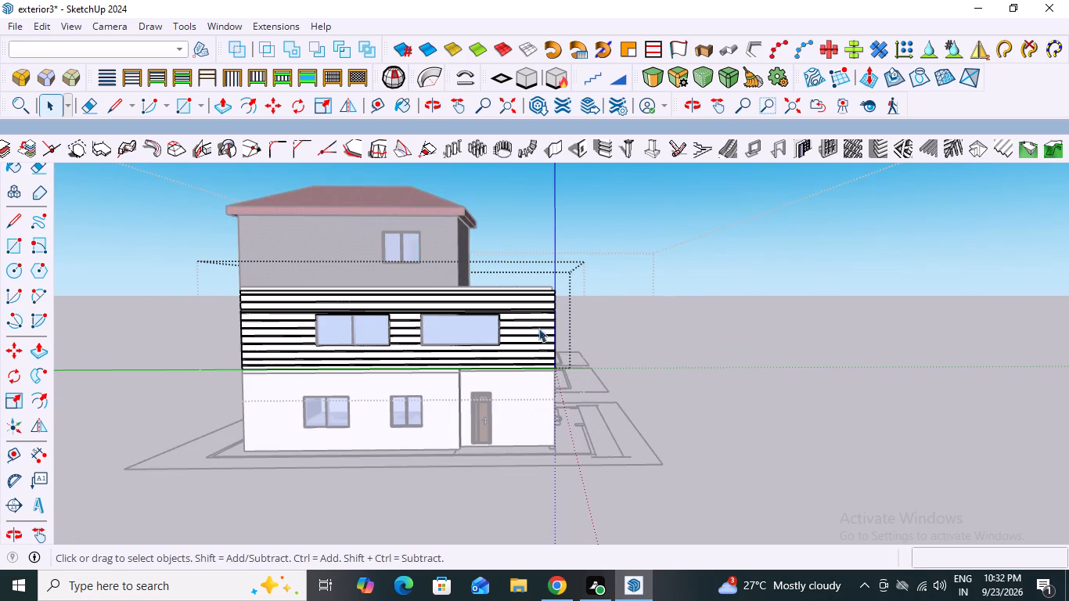
{"action": "scroll", "coordinate": [461, 337], "scroll_direction": "up", "scroll_amount": 14}
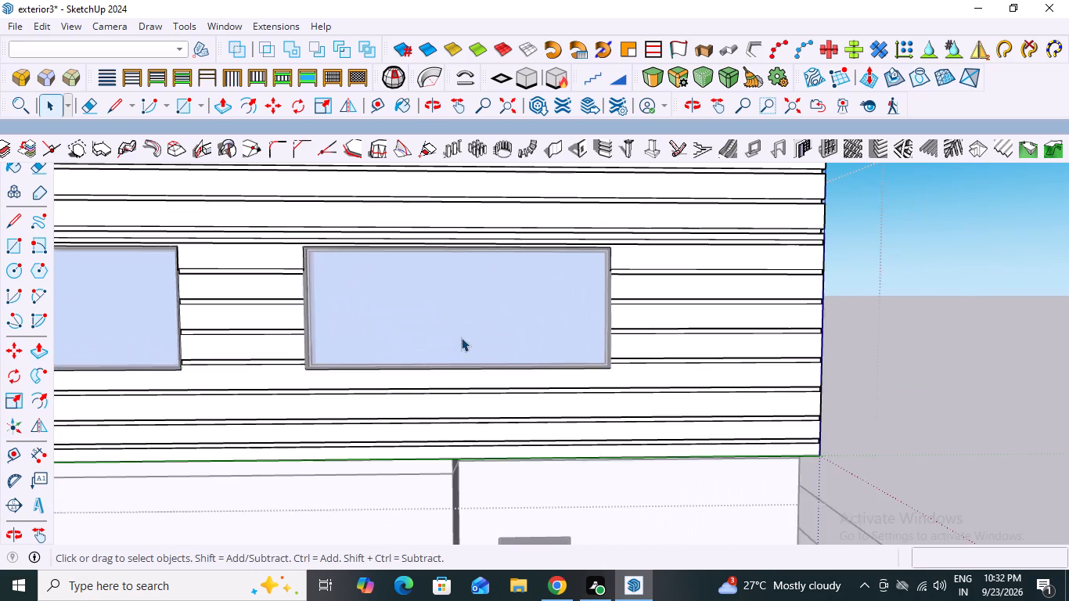
{"action": "scroll", "coordinate": [461, 337], "scroll_direction": "up", "scroll_amount": 6}
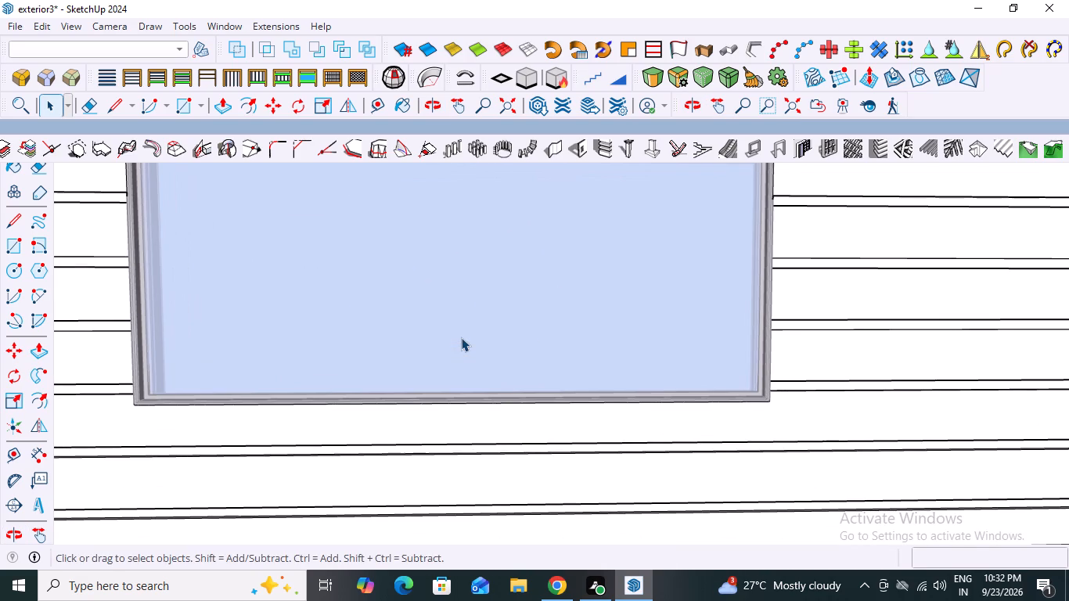
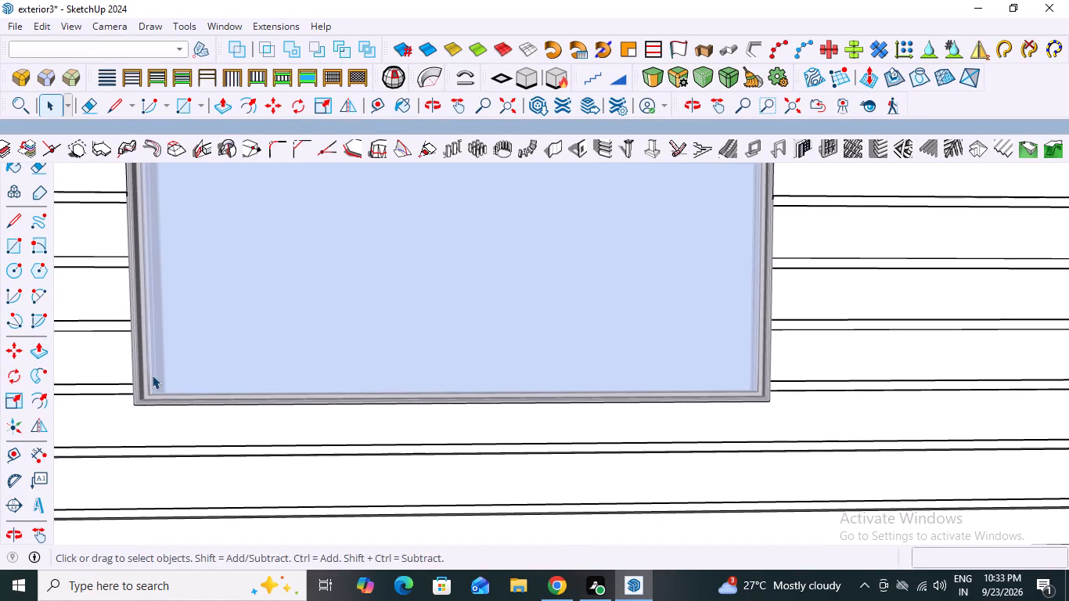
Examine the stacked house from the front, including the middle storey's grooved wall and the plain storey below.
{"action": "scroll", "coordinate": [152, 375], "scroll_direction": "down", "scroll_amount": 15}
{"action": "scroll", "coordinate": [358, 477], "scroll_direction": "down", "scroll_amount": 2}
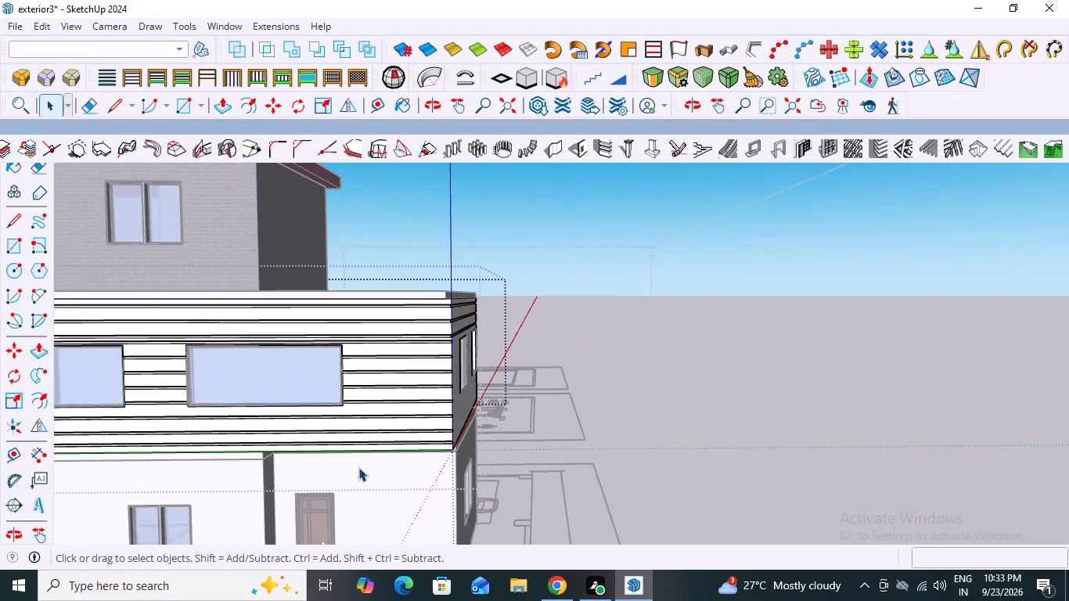
{"action": "scroll", "coordinate": [358, 467], "scroll_direction": "down", "scroll_amount": 8}
{"action": "middle_click_drag", "start_coordinate": [250, 417], "coordinate": [292, 420]}
{"action": "scroll", "coordinate": [292, 420], "scroll_direction": "down", "scroll_amount": 1}
{"action": "scroll", "coordinate": [260, 444], "scroll_direction": "up", "scroll_amount": 6}
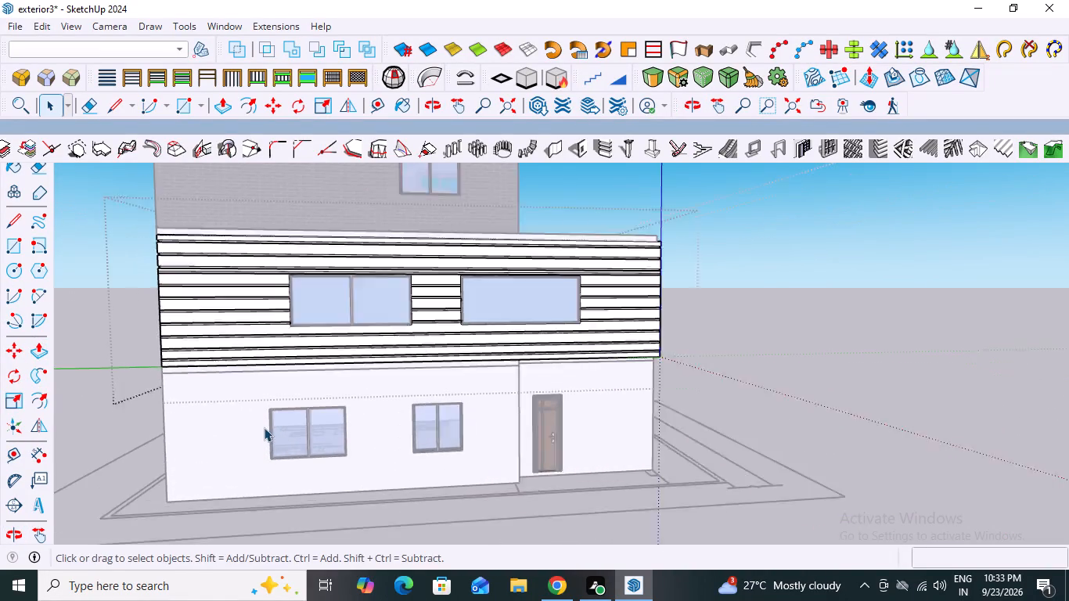
{"action": "scroll", "coordinate": [264, 427], "scroll_direction": "up", "scroll_amount": 5}
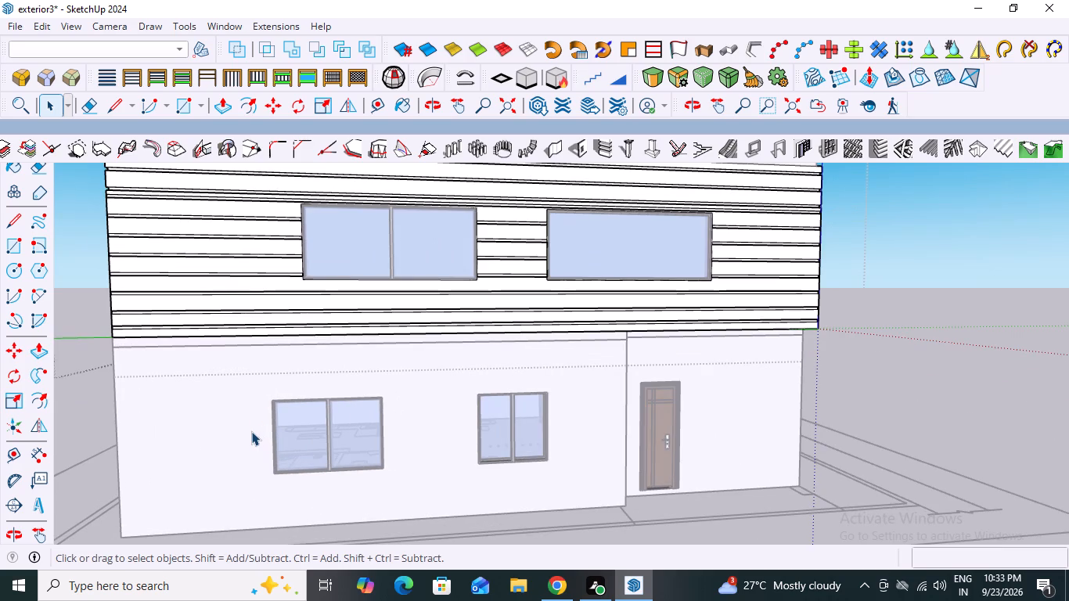
Cut grooves into all the middle storey's remaining plain side, recess and rear walls from a start level below the windows, number 12, with softened edges.
{"action": "left_click", "coordinate": [906, 259]}
{"action": "scroll", "coordinate": [629, 364], "scroll_direction": "down", "scroll_amount": 7}
{"action": "middle_click_drag", "start_coordinate": [684, 322], "coordinate": [351, 362]}
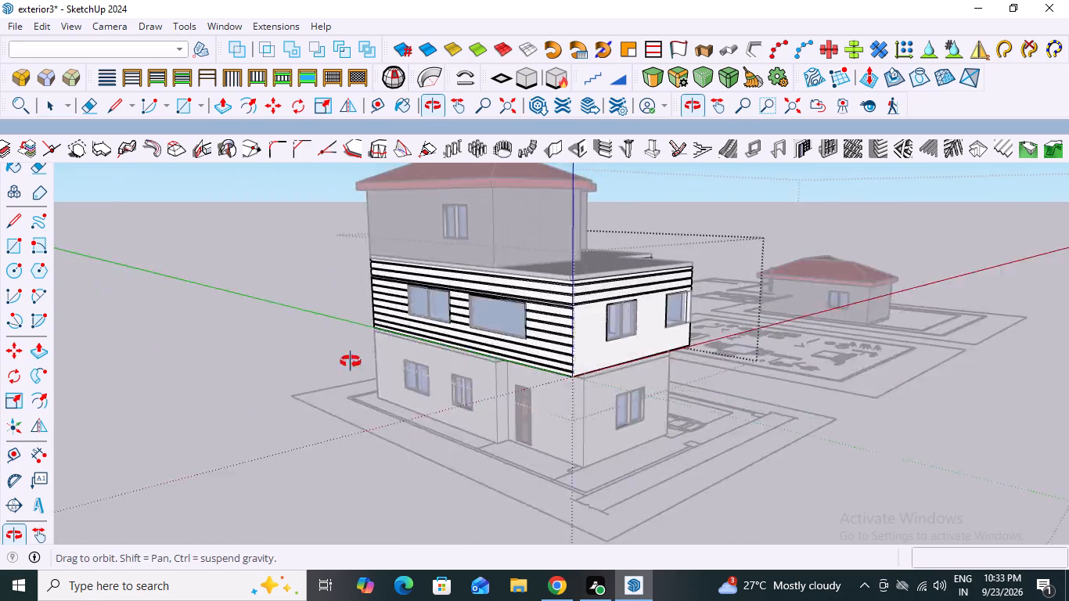
{"action": "middle_click_drag", "start_coordinate": [351, 362], "coordinate": [283, 364]}
{"action": "scroll", "coordinate": [668, 340], "scroll_direction": "up", "scroll_amount": 6}
{"action": "left_click", "coordinate": [500, 336]}
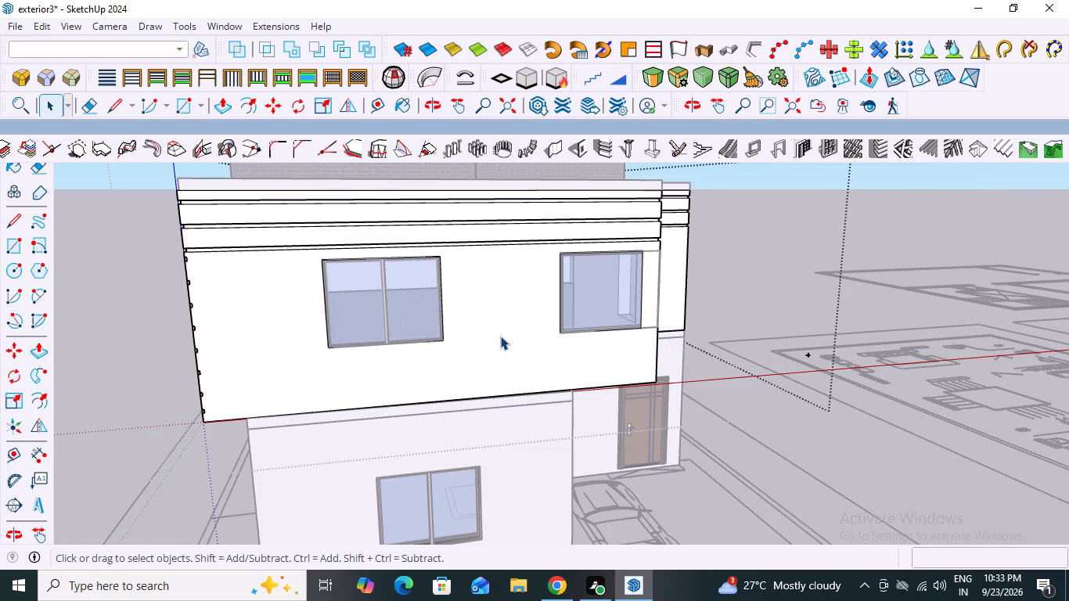
{"action": "triple_click", "coordinate": [507, 348]}
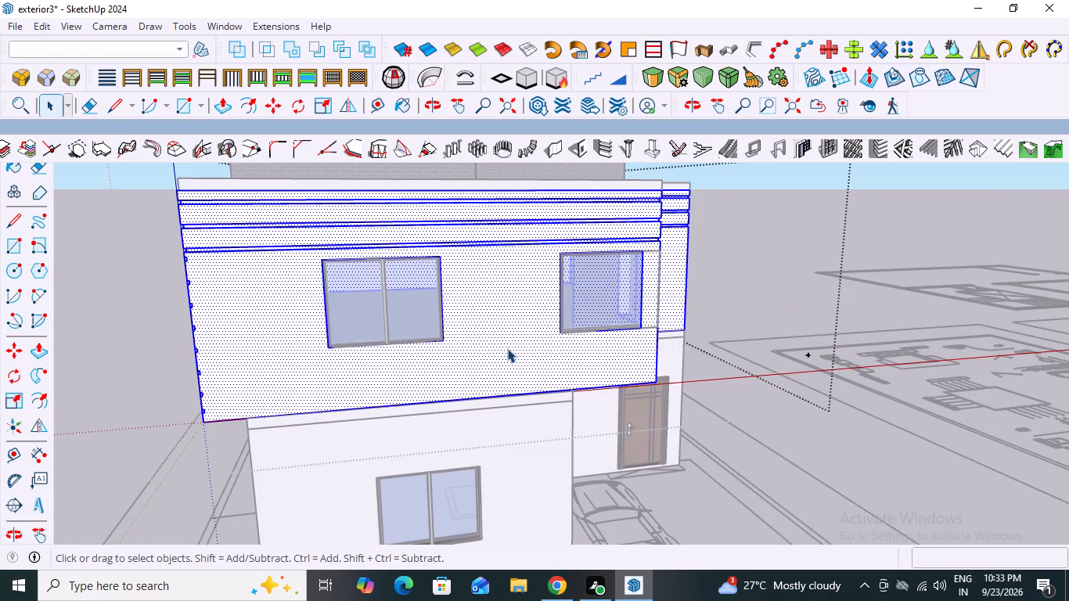
{"action": "left_click", "coordinate": [507, 348]}
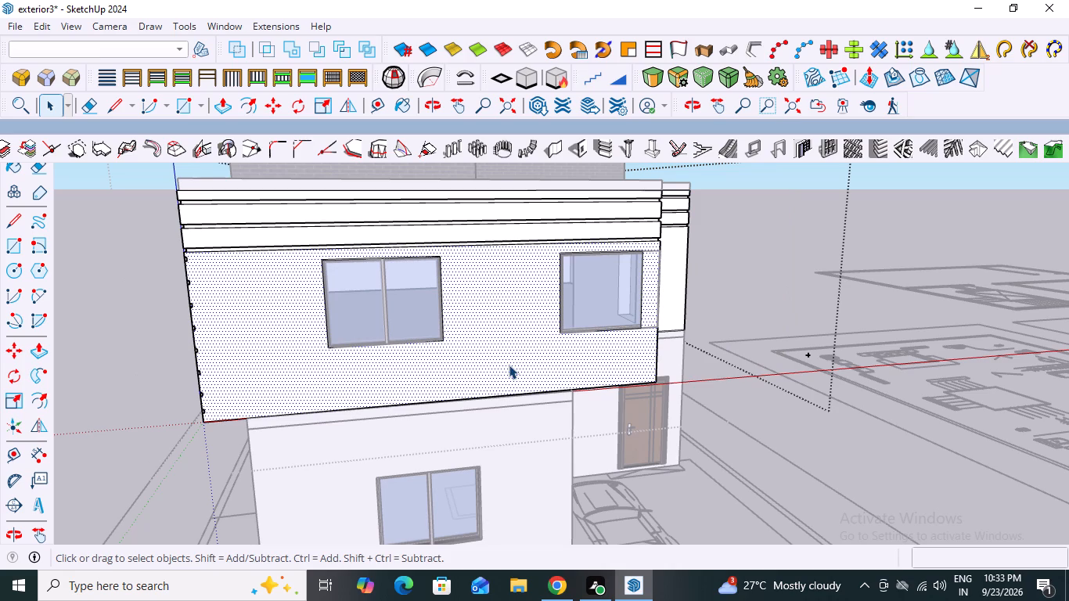
{"action": "middle_click_drag", "start_coordinate": [805, 343], "coordinate": [635, 335], "text": "shift"}
{"action": "scroll", "coordinate": [278, 313], "scroll_direction": "up", "scroll_amount": 3}
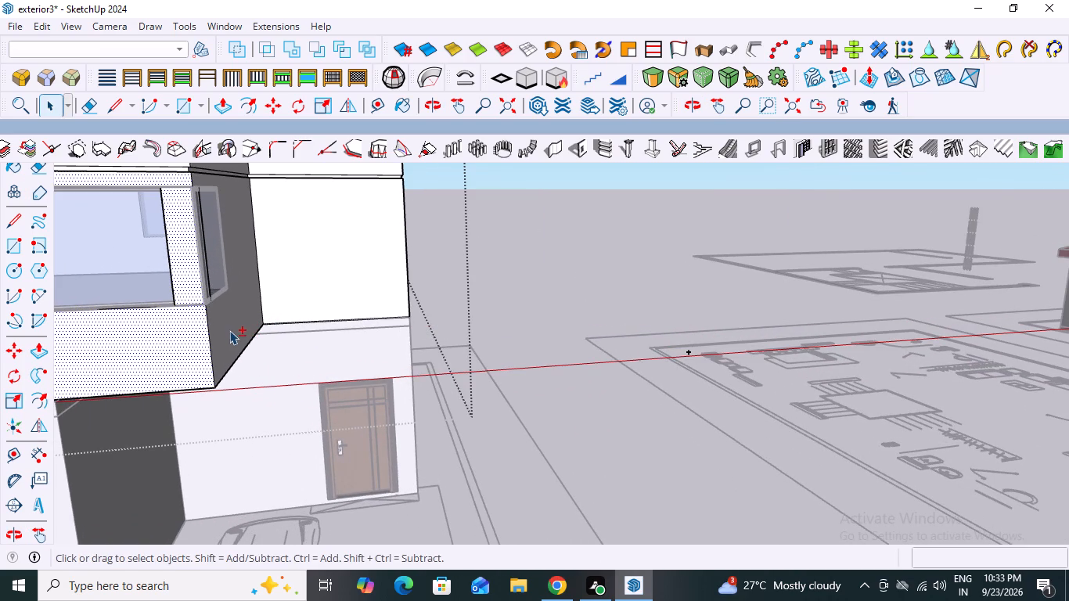
{"action": "left_click", "coordinate": [229, 329], "text": "shift"}
{"action": "left_click", "coordinate": [313, 264], "text": "shift"}
{"action": "scroll", "coordinate": [348, 297], "scroll_direction": "down", "scroll_amount": 11}
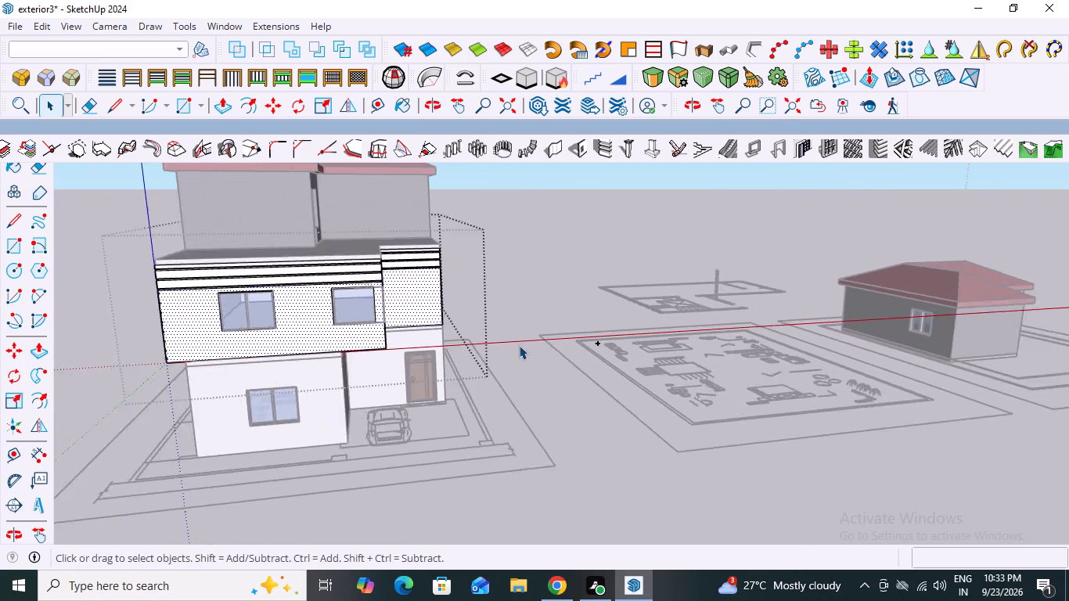
{"action": "scroll", "coordinate": [519, 345], "scroll_direction": "down", "scroll_amount": 6}
{"action": "middle_click_drag", "start_coordinate": [537, 326], "coordinate": [108, 349]}
{"action": "scroll", "coordinate": [167, 310], "scroll_direction": "down", "scroll_amount": 1}
{"action": "scroll", "coordinate": [533, 315], "scroll_direction": "up", "scroll_amount": 2}
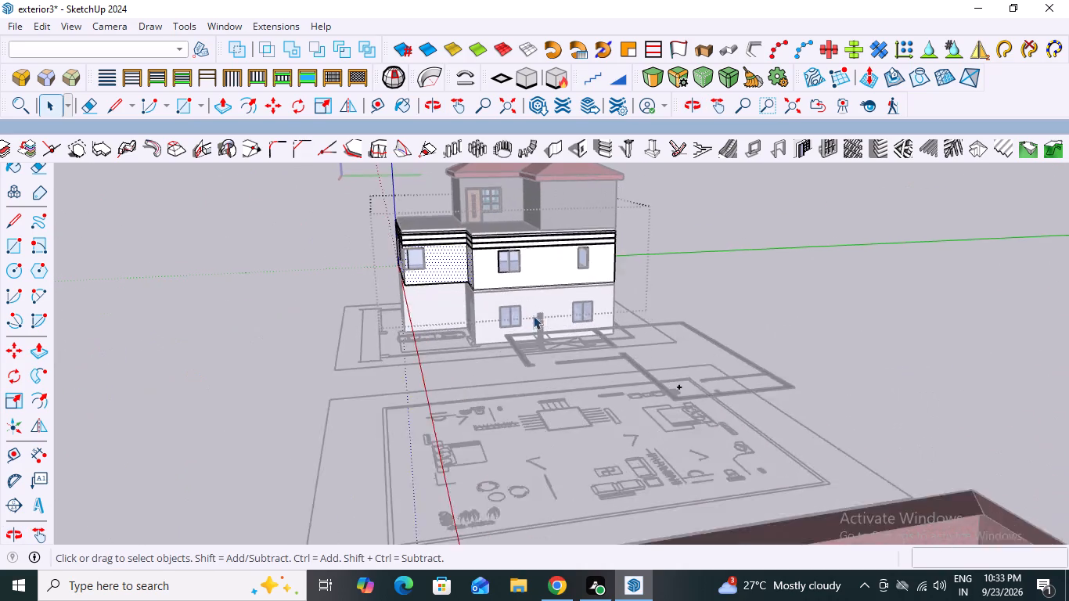
{"action": "scroll", "coordinate": [533, 315], "scroll_direction": "up", "scroll_amount": 10}
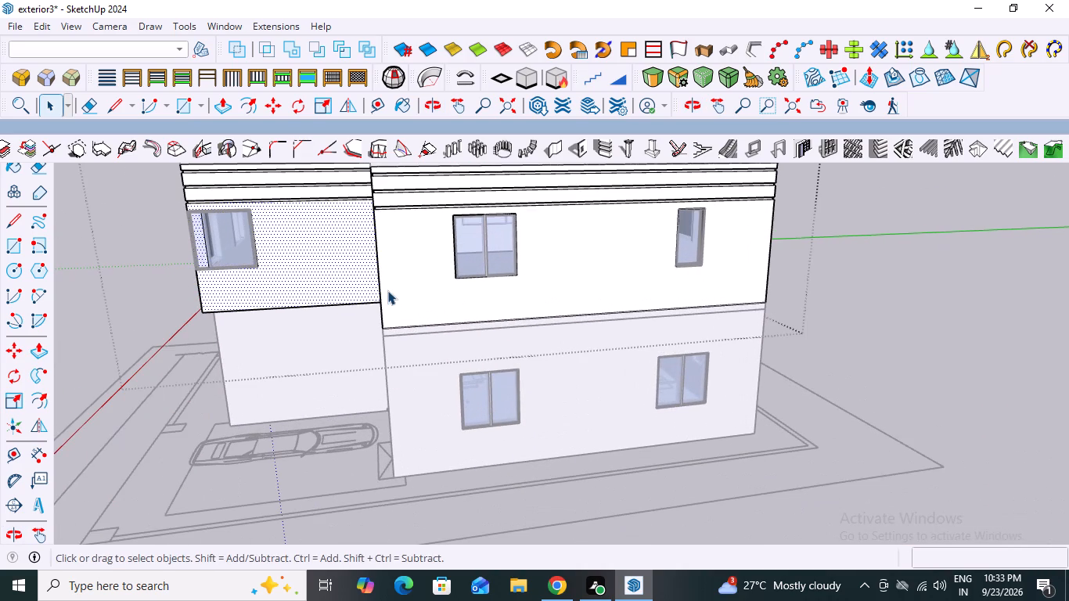
{"action": "left_click", "coordinate": [393, 284], "text": "shift"}
{"action": "scroll", "coordinate": [224, 368], "scroll_direction": "down", "scroll_amount": 12}
{"action": "middle_click_drag", "start_coordinate": [592, 357], "coordinate": [430, 408]}
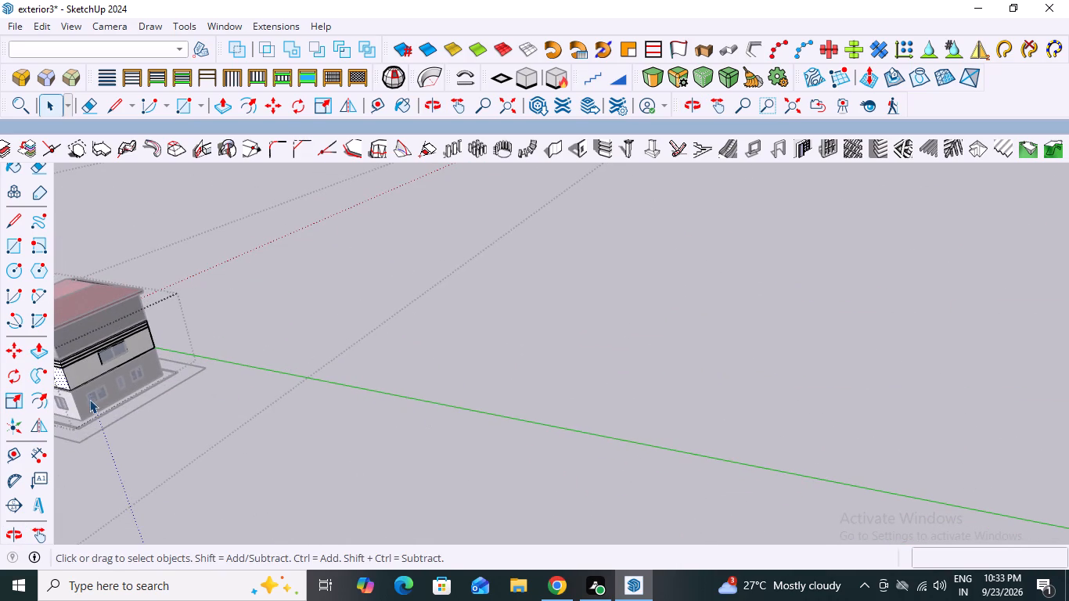
{"action": "scroll", "coordinate": [89, 399], "scroll_direction": "up", "scroll_amount": 14}
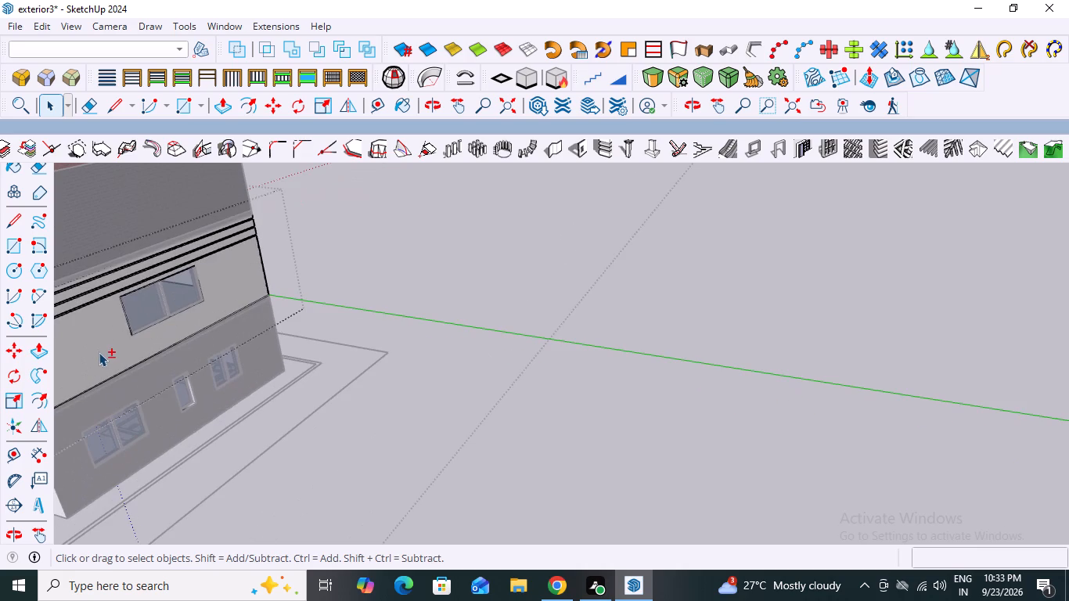
{"action": "left_click", "coordinate": [98, 352], "text": "shift"}
{"action": "scroll", "coordinate": [375, 323], "scroll_direction": "down", "scroll_amount": 11}
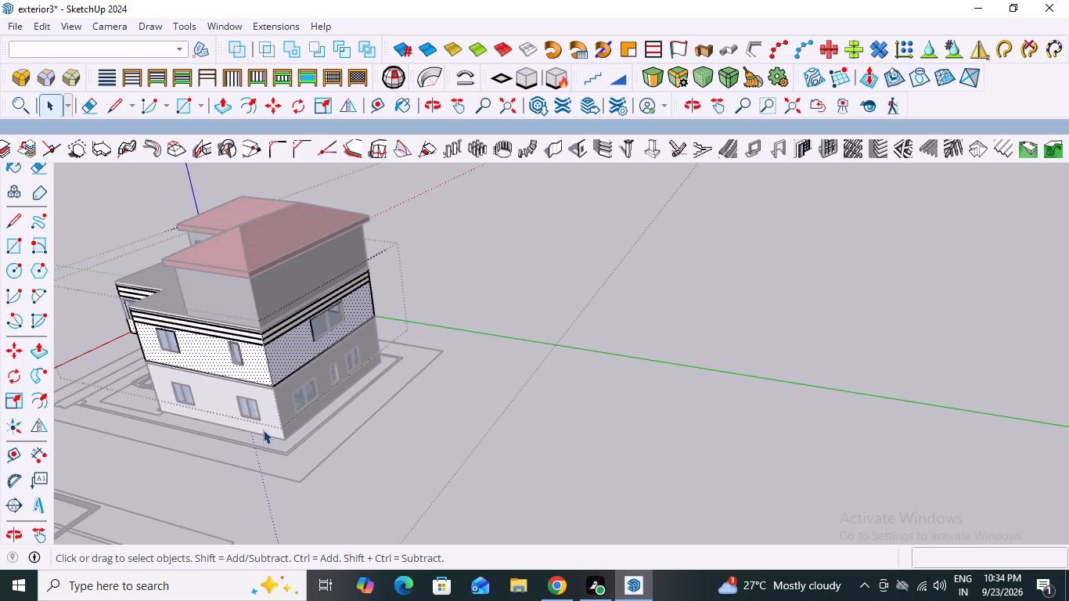
{"action": "middle_click_drag", "start_coordinate": [162, 394], "coordinate": [296, 272]}
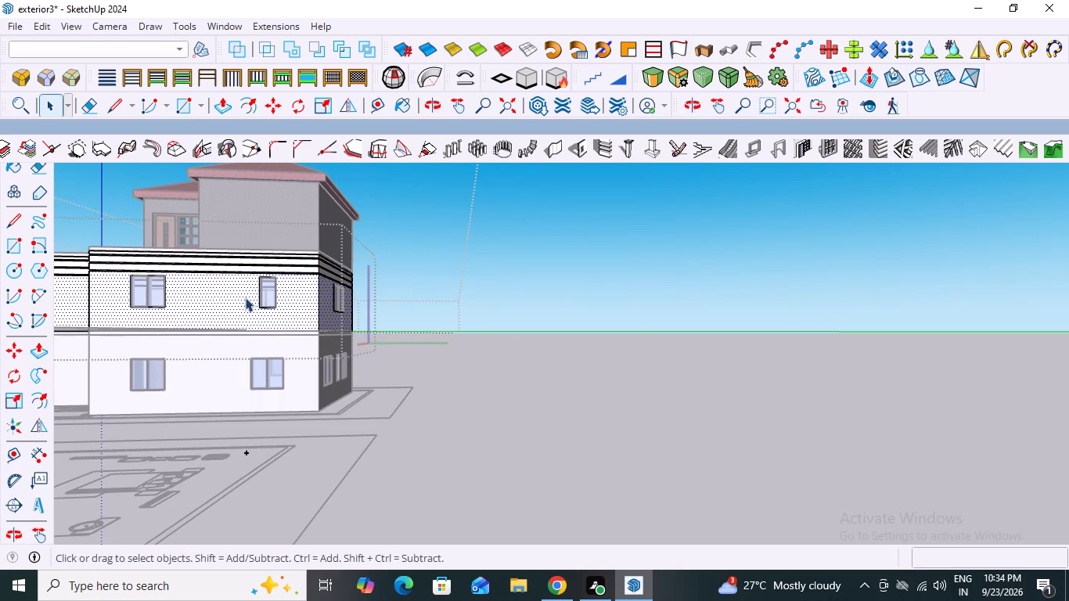
{"action": "middle_click_drag", "start_coordinate": [246, 297], "coordinate": [239, 359]}
{"action": "scroll", "coordinate": [99, 372], "scroll_direction": "up", "scroll_amount": 10}
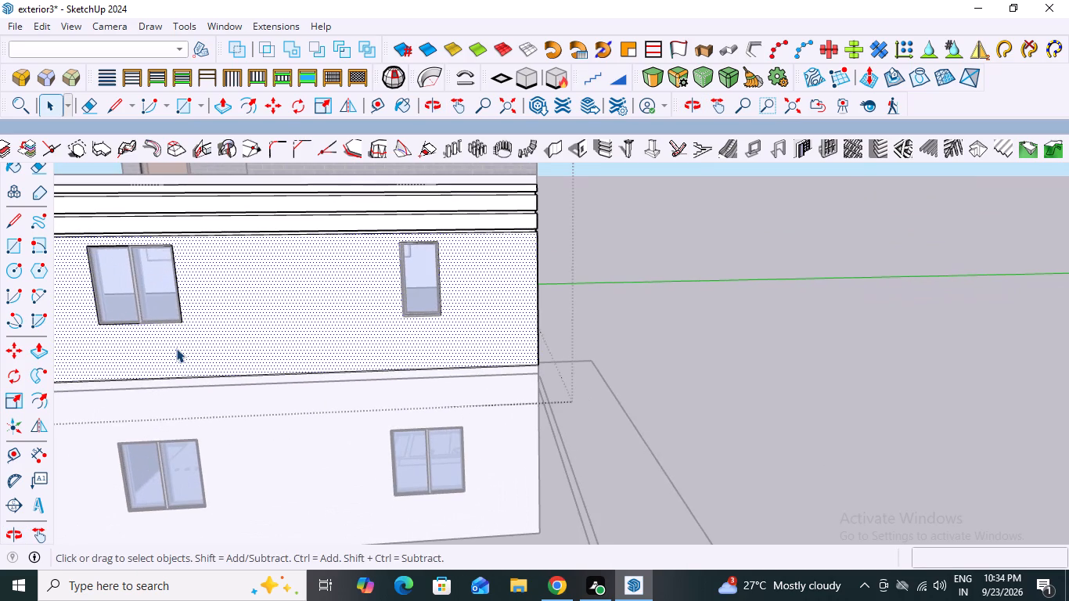
{"action": "left_click", "coordinate": [605, 154]}
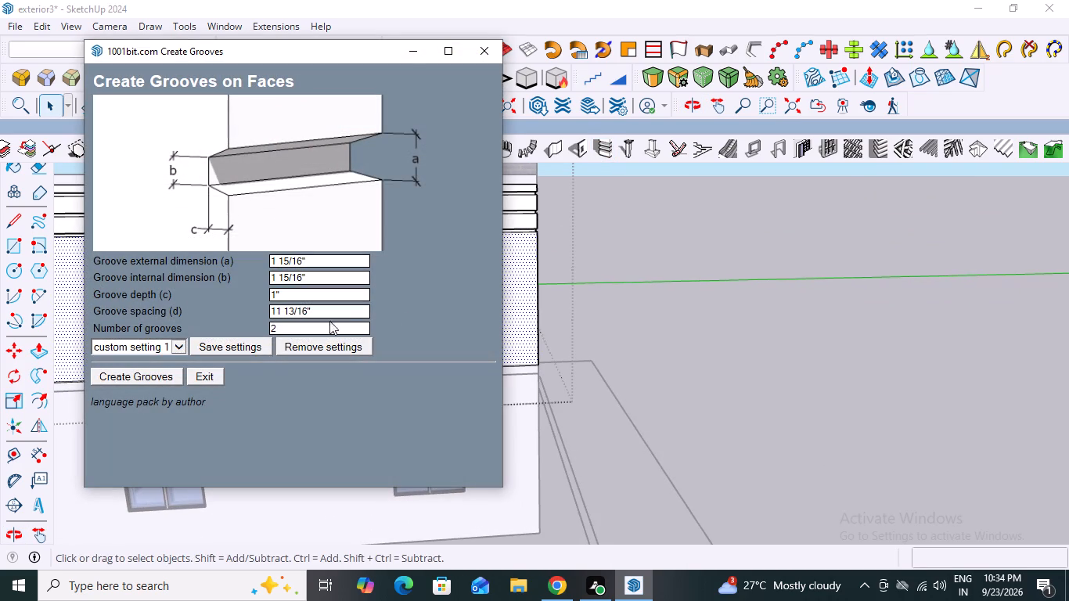
{"action": "left_click", "coordinate": [284, 330]}
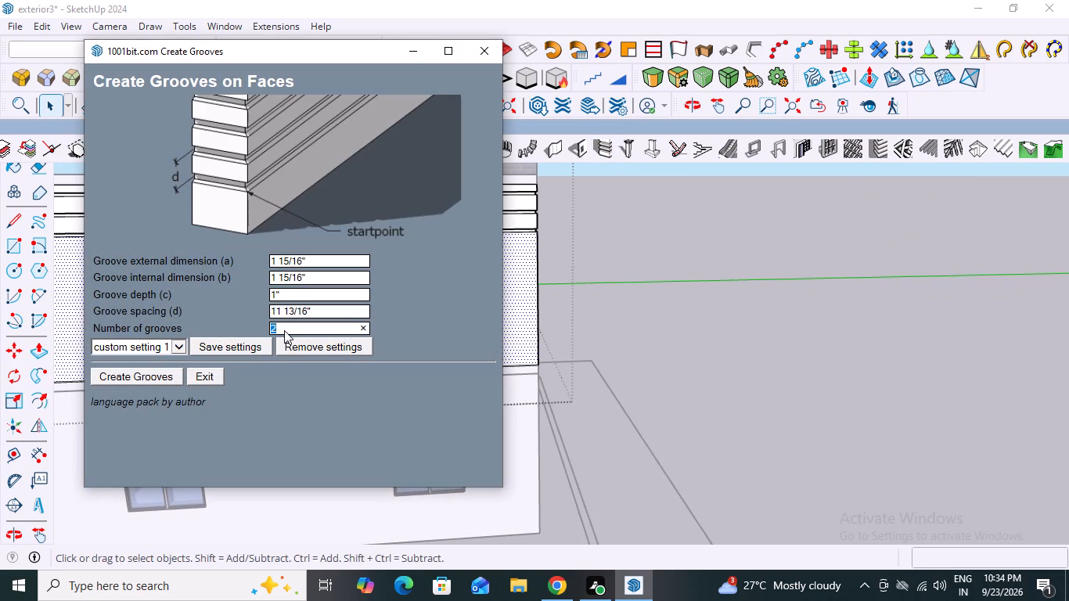
{"action": "key", "text": "BackSpace"}
{"action": "type", "text": "12"}
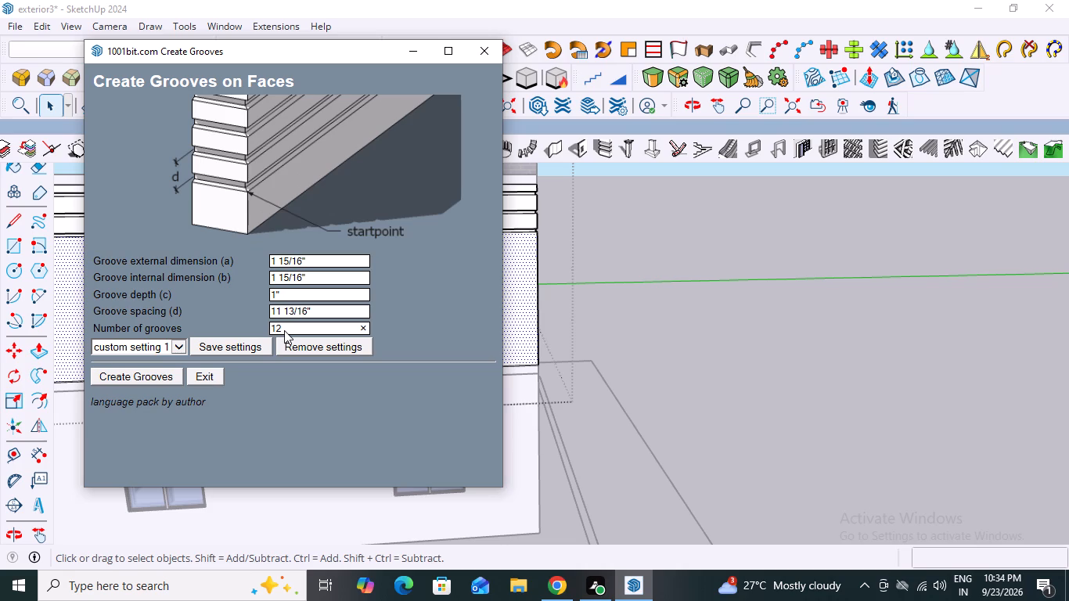
{"action": "left_click", "coordinate": [127, 379]}
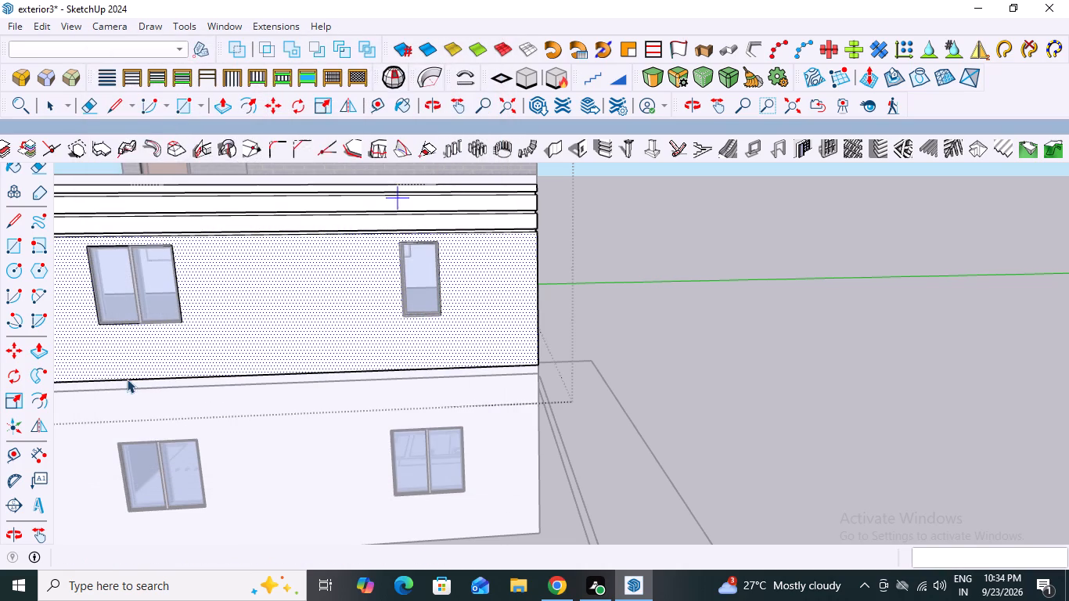
{"action": "left_click", "coordinate": [307, 336]}
{"action": "scroll", "coordinate": [364, 400], "scroll_direction": "down", "scroll_amount": 4}
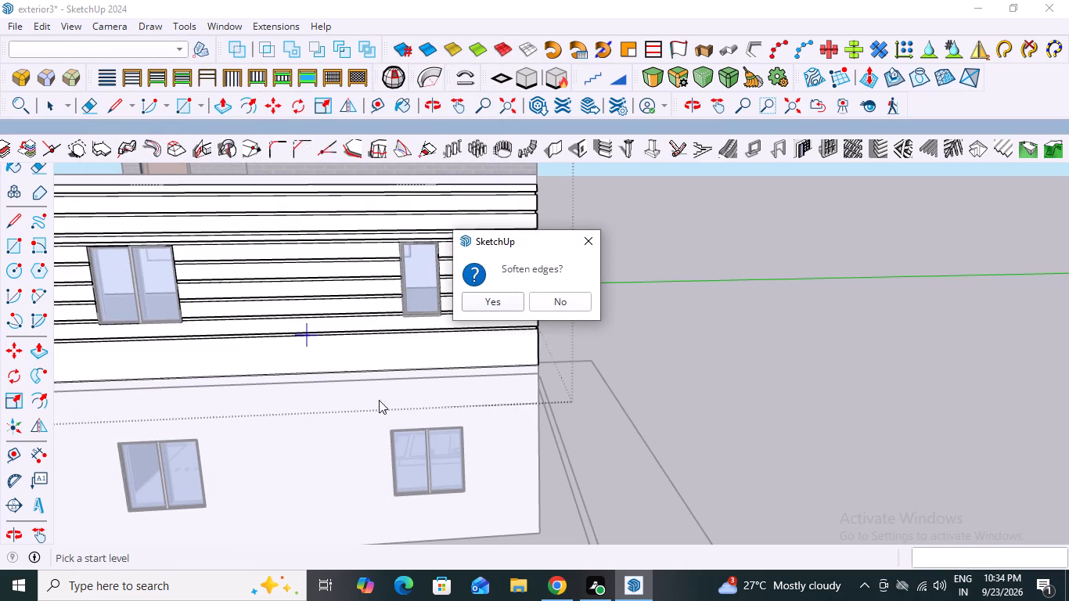
{"action": "scroll", "coordinate": [379, 400], "scroll_direction": "down", "scroll_amount": 5}
{"action": "left_click", "coordinate": [501, 299]}
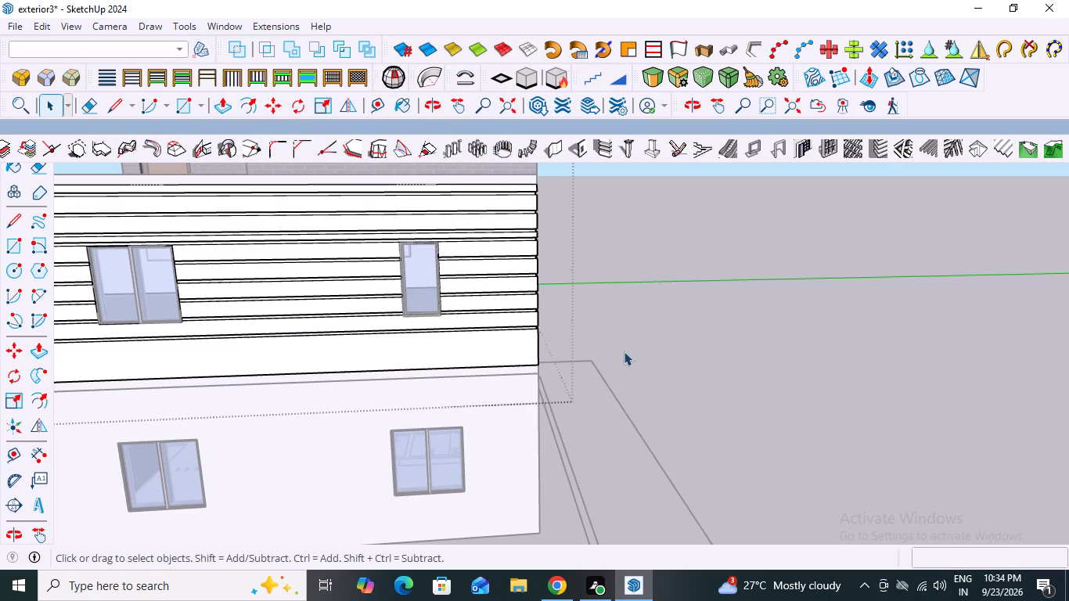
Examine the new grooves on the middle storey's side, rear and recess walls, including the corners and the strip at the base.
{"action": "middle_click_drag", "start_coordinate": [624, 351], "coordinate": [583, 342]}
{"action": "scroll", "coordinate": [624, 351], "scroll_direction": "down", "scroll_amount": 8}
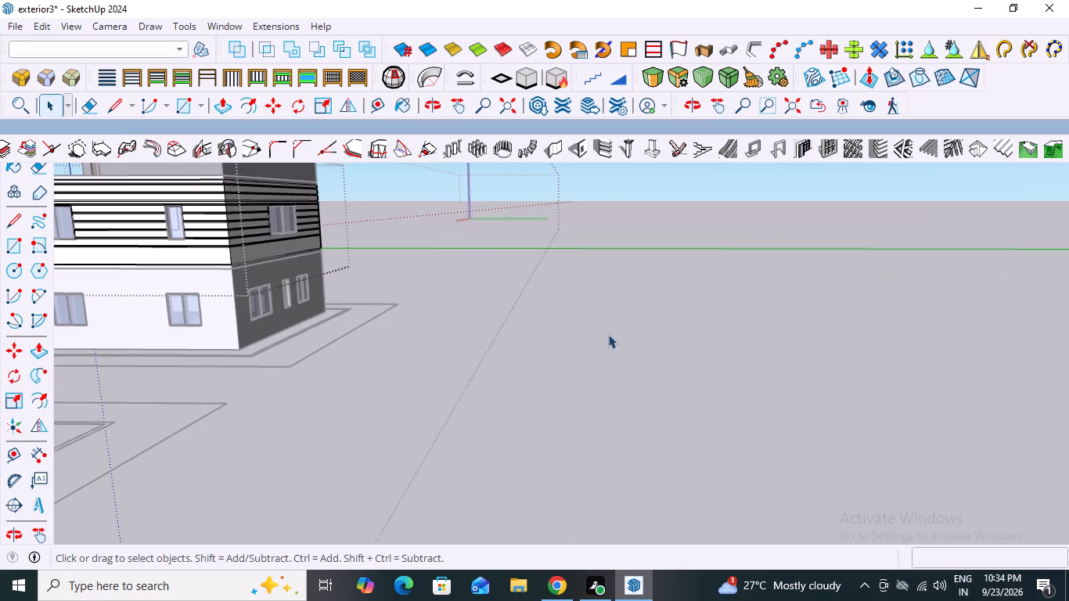
{"action": "scroll", "coordinate": [189, 209], "scroll_direction": "up", "scroll_amount": 12}
{"action": "scroll", "coordinate": [319, 277], "scroll_direction": "up", "scroll_amount": 4}
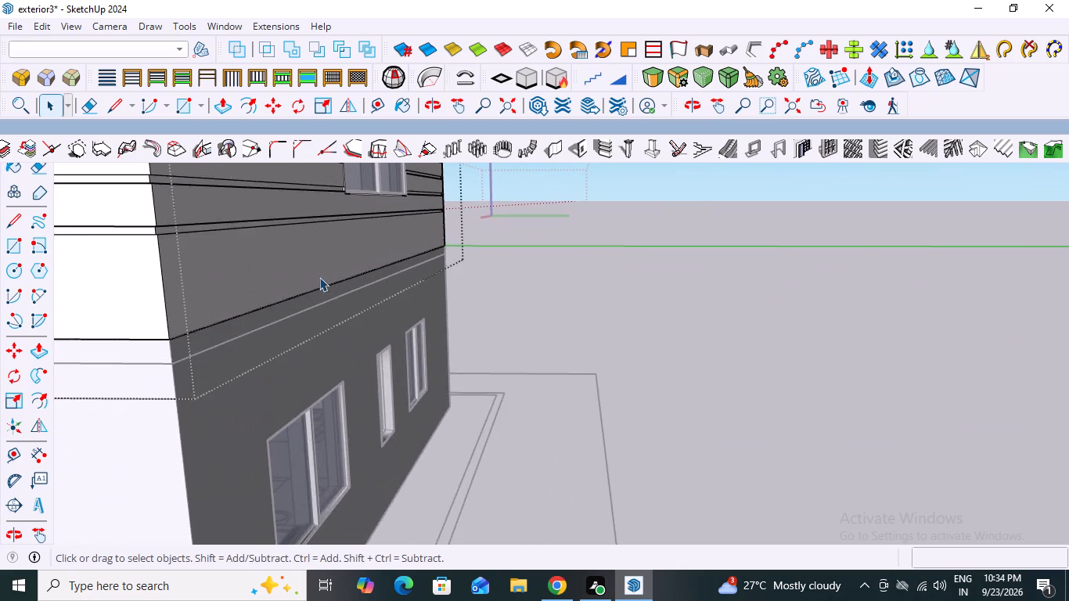
{"action": "scroll", "coordinate": [319, 277], "scroll_direction": "down", "scroll_amount": 13}
{"action": "middle_click_drag", "start_coordinate": [377, 273], "coordinate": [585, 272]}
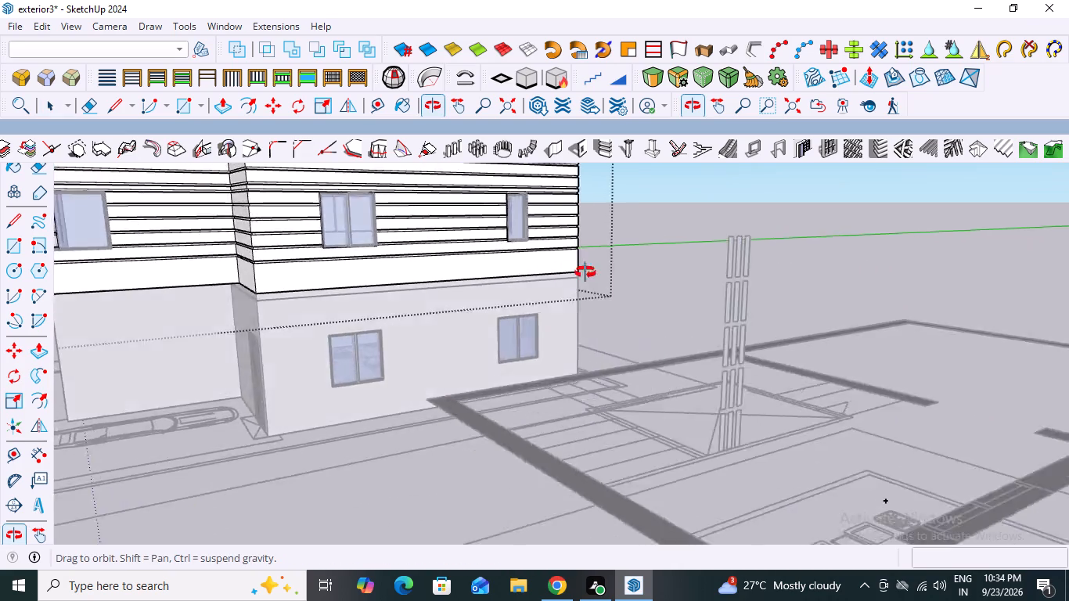
{"action": "middle_click_drag", "start_coordinate": [585, 272], "coordinate": [901, 272]}
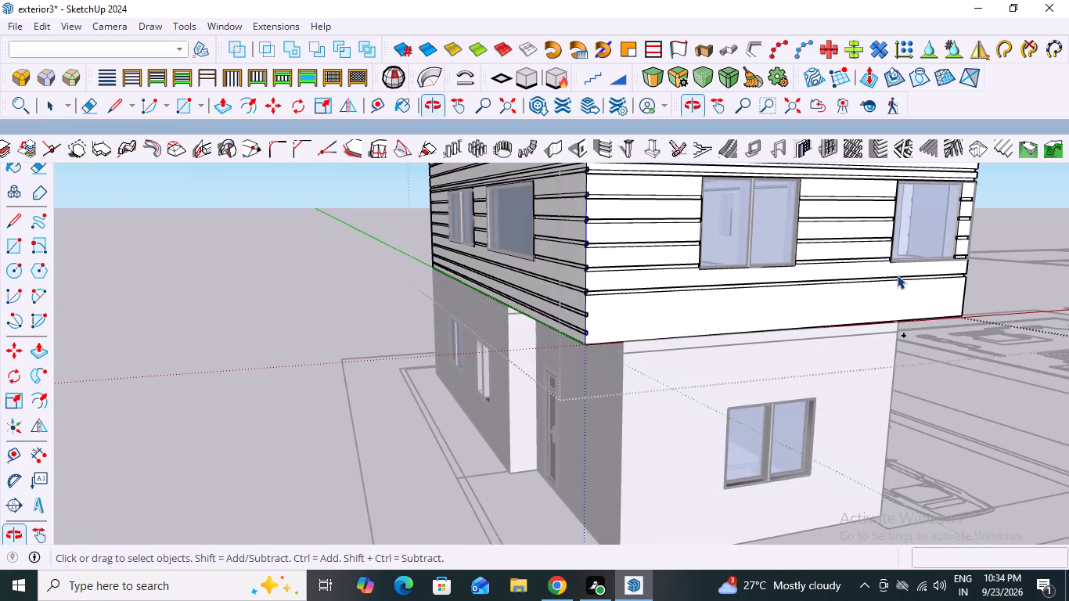
{"action": "middle_click_drag", "start_coordinate": [605, 326], "coordinate": [824, 327]}
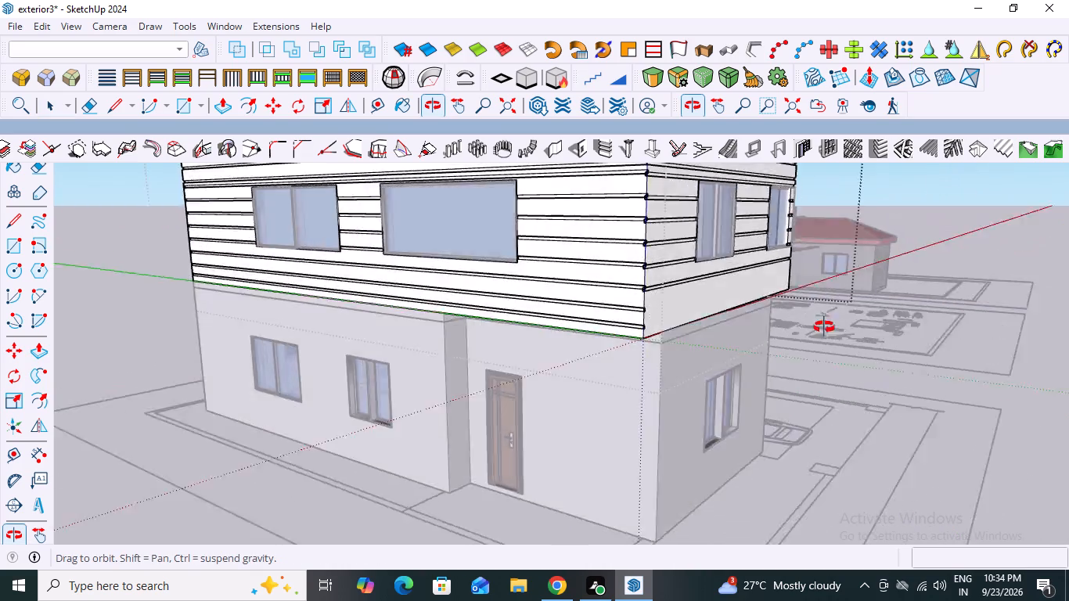
{"action": "middle_click_drag", "start_coordinate": [824, 327], "coordinate": [1014, 324]}
{"action": "middle_click_drag", "start_coordinate": [373, 340], "coordinate": [747, 326]}
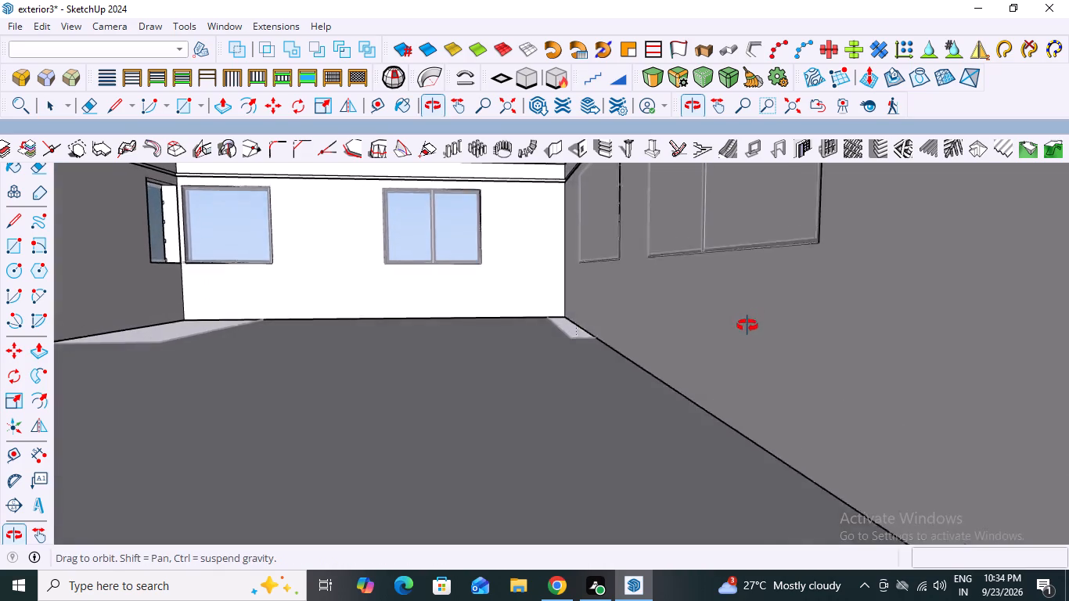
{"action": "middle_click_drag", "start_coordinate": [747, 326], "coordinate": [722, 317]}
{"action": "scroll", "coordinate": [722, 317], "scroll_direction": "down", "scroll_amount": 9}
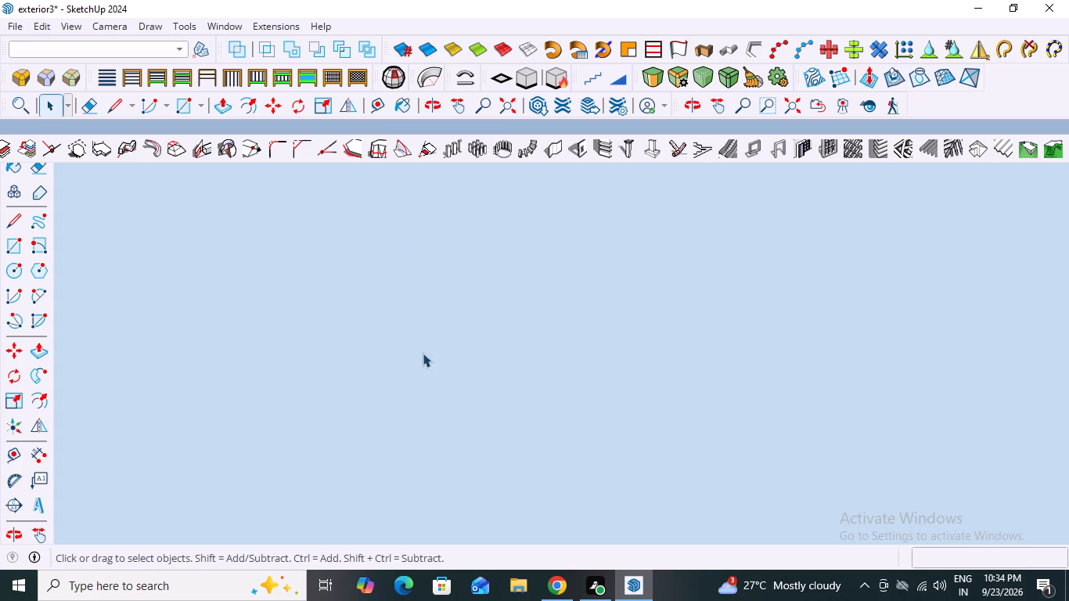
{"action": "scroll", "coordinate": [423, 353], "scroll_direction": "down", "scroll_amount": 20}
{"action": "scroll", "coordinate": [423, 353], "scroll_direction": "down", "scroll_amount": 8}
{"action": "scroll", "coordinate": [296, 339], "scroll_direction": "down", "scroll_amount": 2}
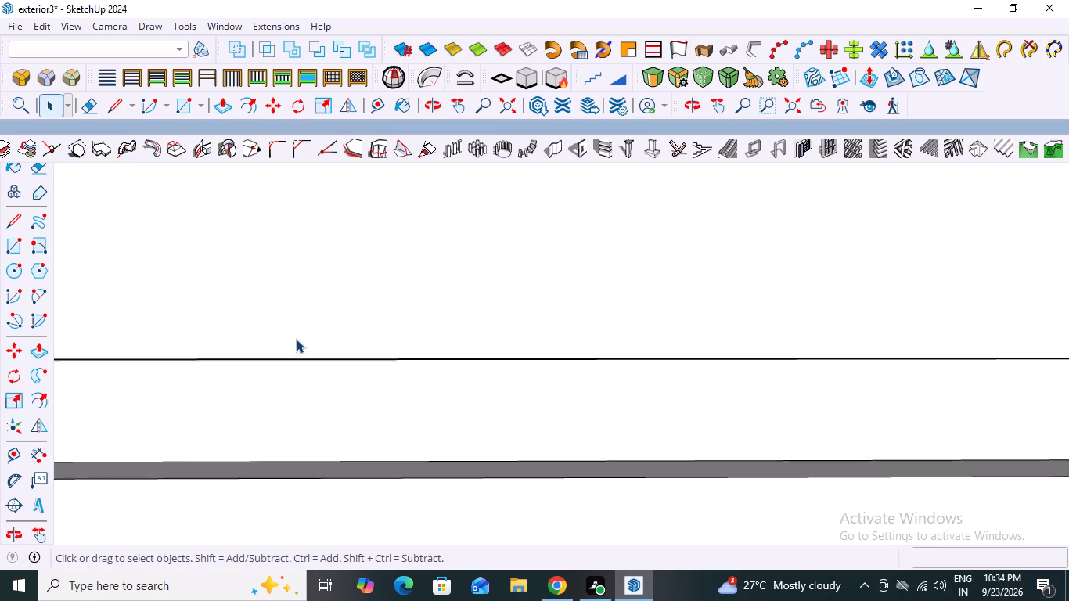
{"action": "scroll", "coordinate": [296, 339], "scroll_direction": "down", "scroll_amount": 20}
{"action": "scroll", "coordinate": [296, 339], "scroll_direction": "down", "scroll_amount": 11}
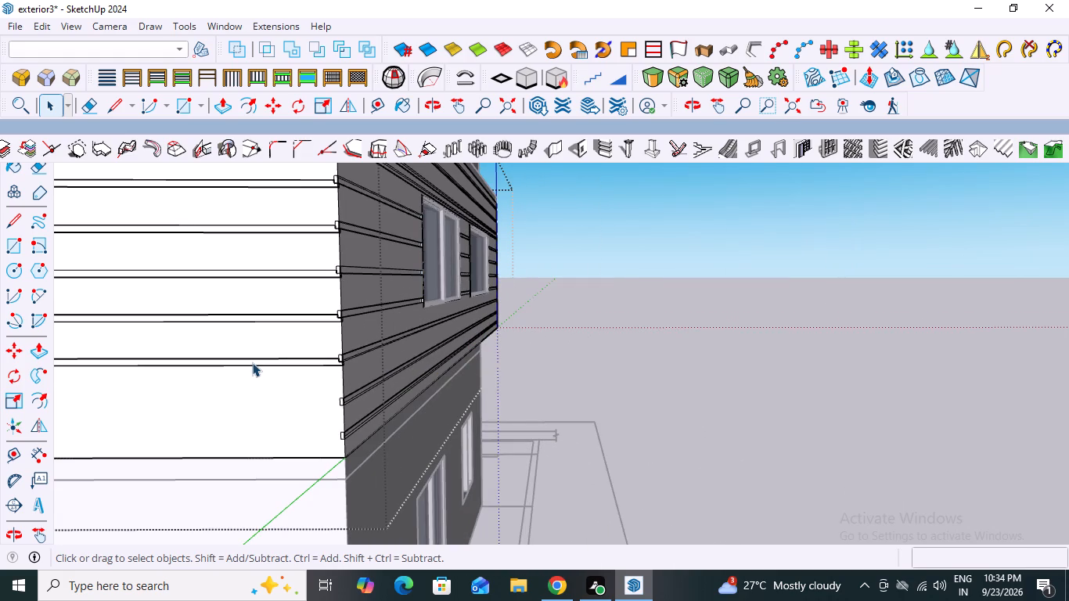
{"action": "scroll", "coordinate": [252, 362], "scroll_direction": "down", "scroll_amount": 20}
{"action": "scroll", "coordinate": [252, 362], "scroll_direction": "down", "scroll_amount": 2}
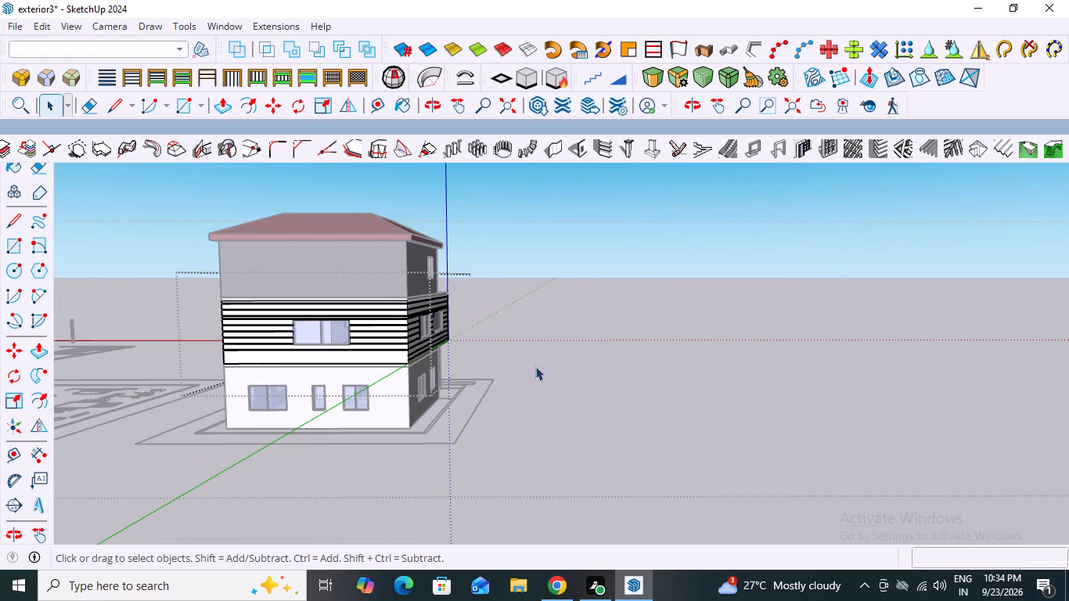
{"action": "middle_click_drag", "start_coordinate": [686, 425], "coordinate": [229, 498]}
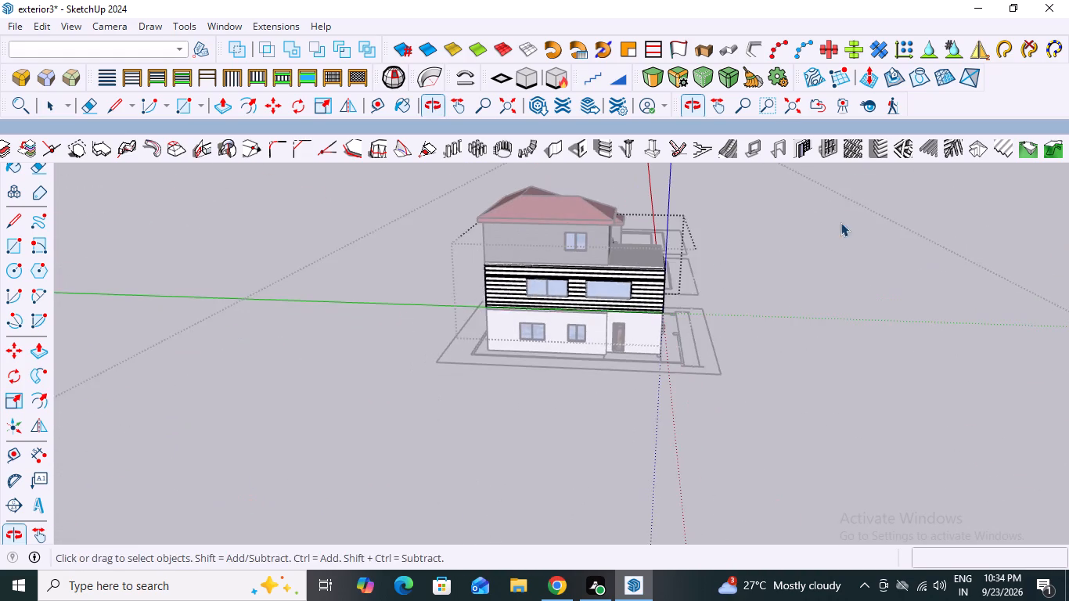
{"action": "middle_click_drag", "start_coordinate": [861, 207], "coordinate": [652, 232]}
{"action": "scroll", "coordinate": [475, 330], "scroll_direction": "up", "scroll_amount": 14}
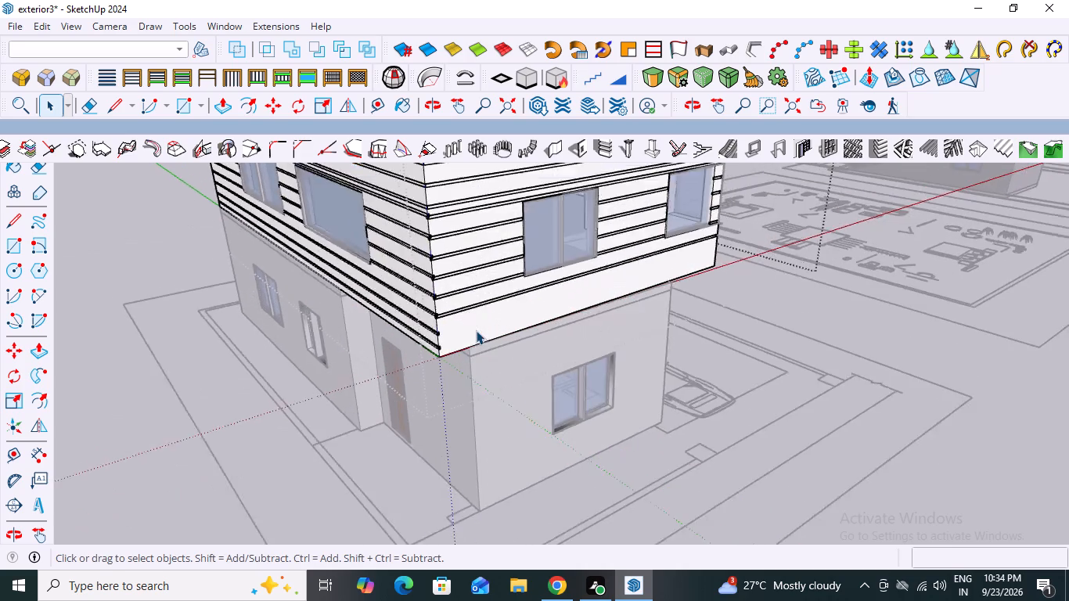
Cut grooves into the plain base strips of the middle storey's recess, side and rear walls, number 2, from mid-strip, without softening edges.
{"action": "scroll", "coordinate": [476, 330], "scroll_direction": "up", "scroll_amount": 6}
{"action": "middle_click_drag", "start_coordinate": [476, 330], "coordinate": [261, 315]}
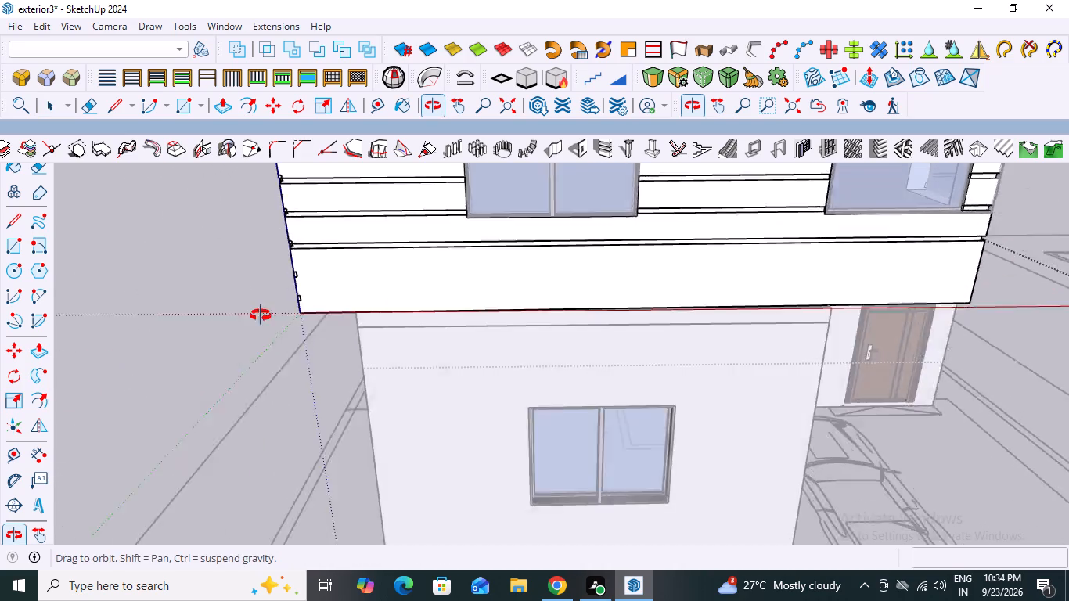
{"action": "middle_click_drag", "start_coordinate": [261, 315], "coordinate": [297, 315]}
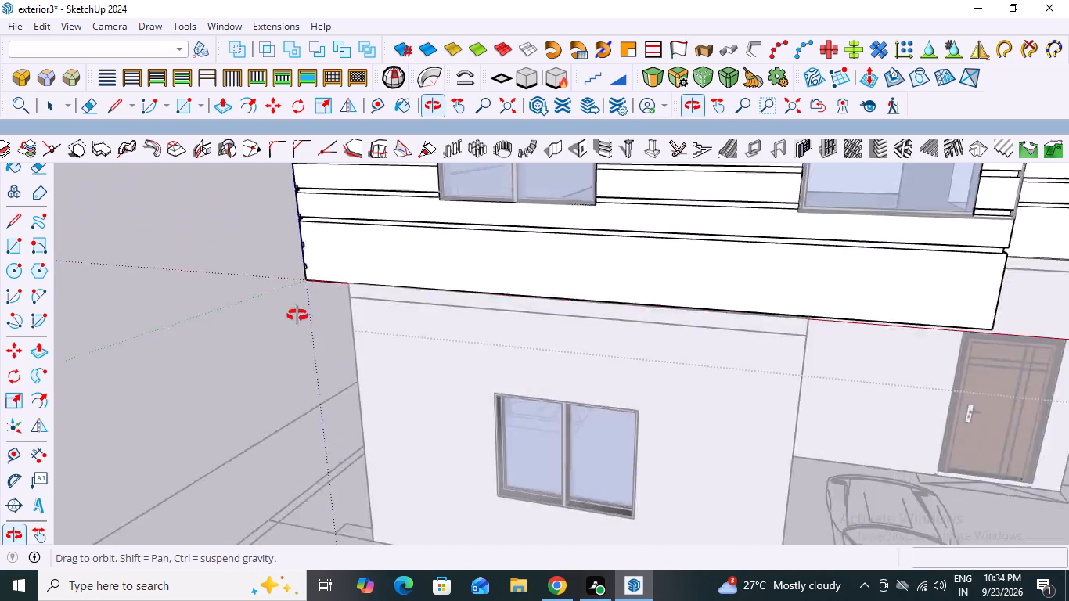
{"action": "middle_click_drag", "start_coordinate": [297, 315], "coordinate": [332, 320]}
{"action": "scroll", "coordinate": [347, 313], "scroll_direction": "down", "scroll_amount": 13}
{"action": "middle_click_drag", "start_coordinate": [538, 322], "coordinate": [469, 317]}
{"action": "scroll", "coordinate": [354, 296], "scroll_direction": "up", "scroll_amount": 7}
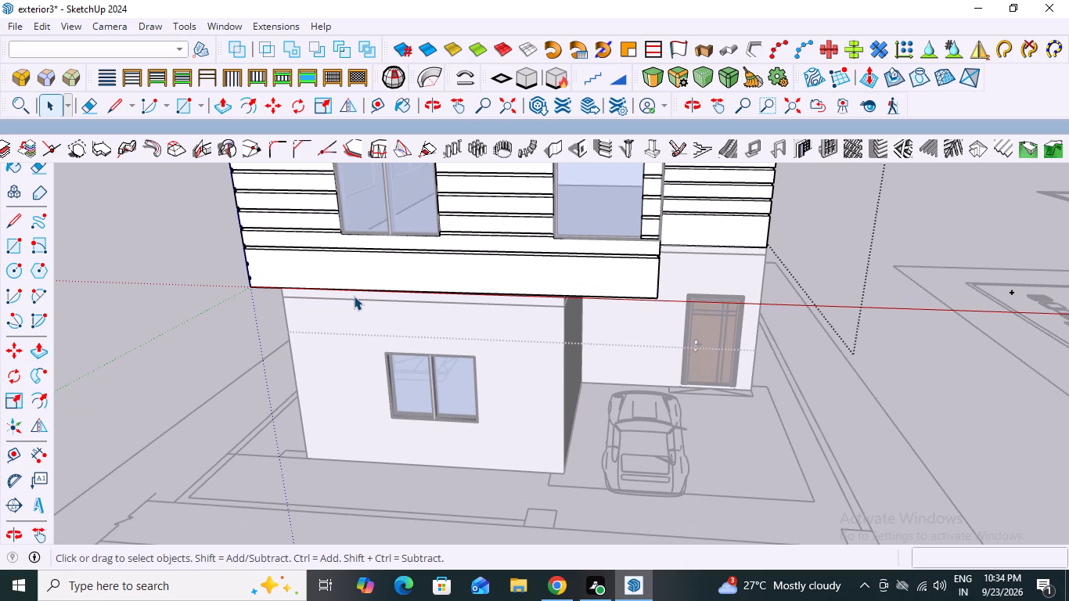
{"action": "left_click", "coordinate": [400, 269]}
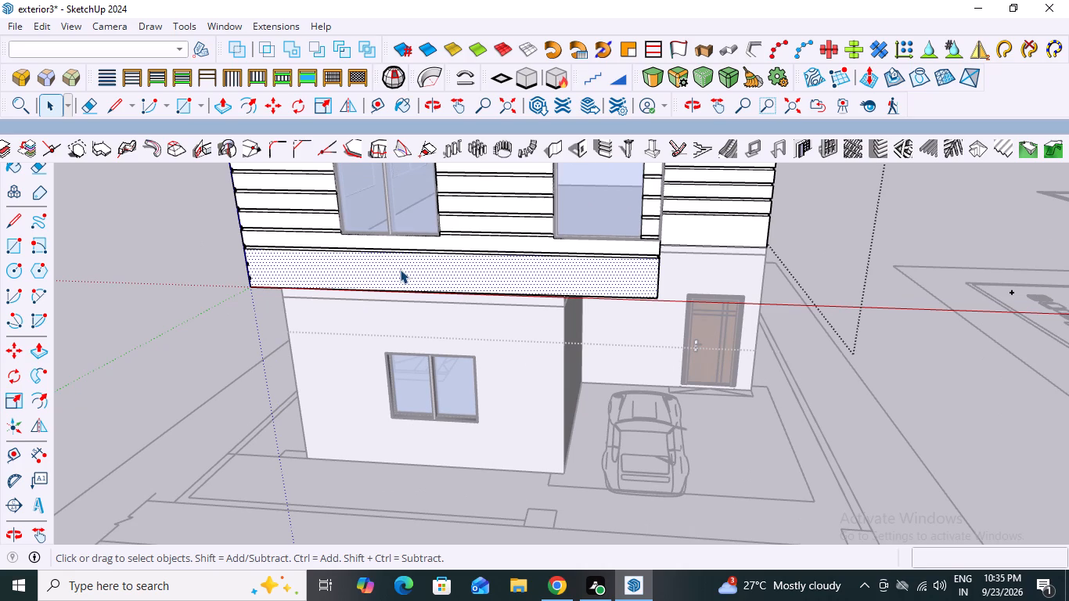
{"action": "middle_click_drag", "start_coordinate": [732, 330], "coordinate": [484, 365], "text": "shift"}
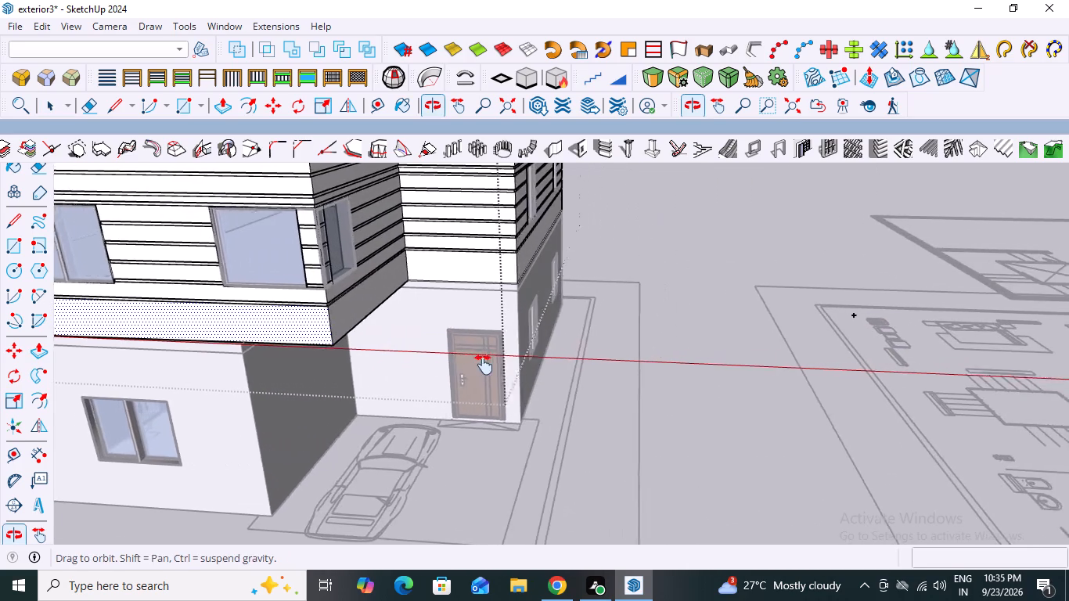
{"action": "middle_click_drag", "start_coordinate": [484, 365], "coordinate": [447, 358], "text": "shift"}
{"action": "scroll", "coordinate": [344, 322], "scroll_direction": "up", "scroll_amount": 3, "text": "shift"}
{"action": "left_click", "coordinate": [300, 279], "text": "shift"}
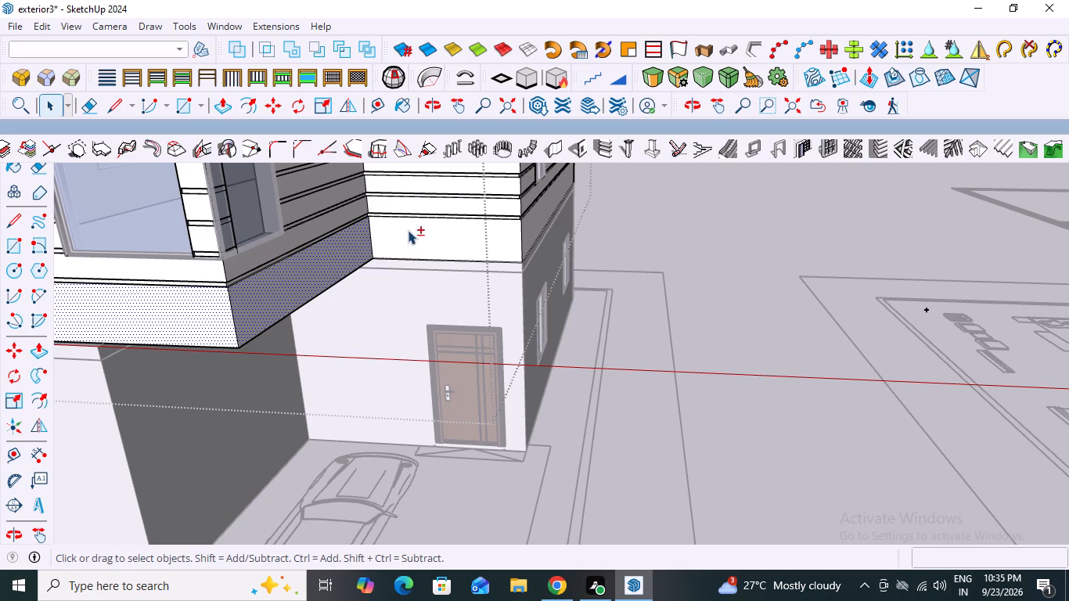
{"action": "left_click", "coordinate": [412, 246], "text": "shift"}
{"action": "scroll", "coordinate": [783, 252], "scroll_direction": "down", "scroll_amount": 3}
{"action": "middle_click_drag", "start_coordinate": [772, 280], "coordinate": [509, 322]}
{"action": "scroll", "coordinate": [513, 297], "scroll_direction": "up", "scroll_amount": 3}
{"action": "left_click", "coordinate": [495, 220]}
{"action": "scroll", "coordinate": [336, 311], "scroll_direction": "down", "scroll_amount": 3}
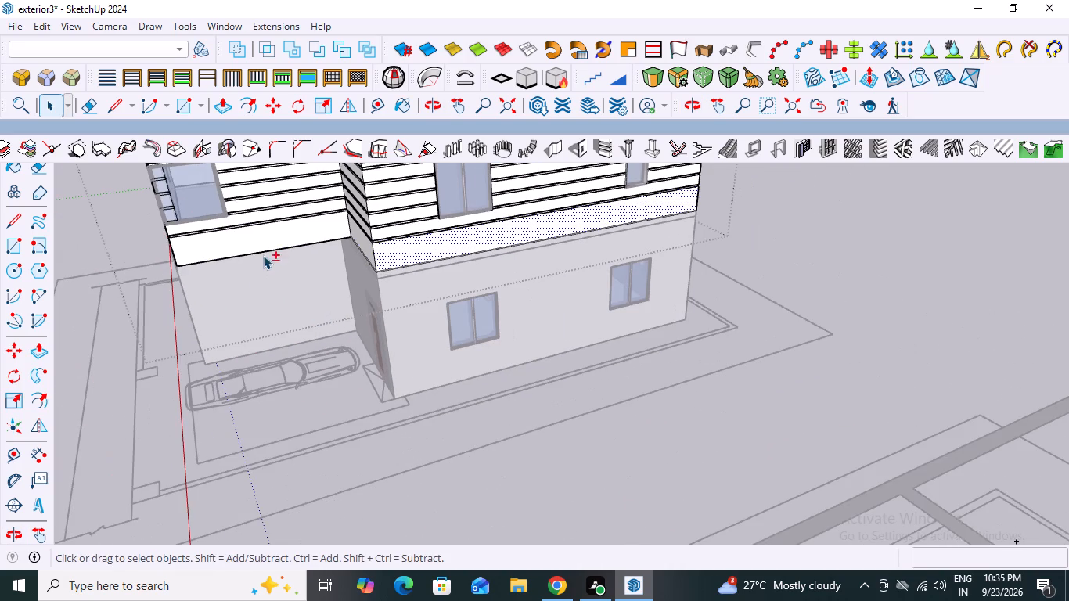
{"action": "left_click", "coordinate": [267, 236], "text": "shift"}
{"action": "middle_click_drag", "start_coordinate": [203, 339], "coordinate": [588, 346]}
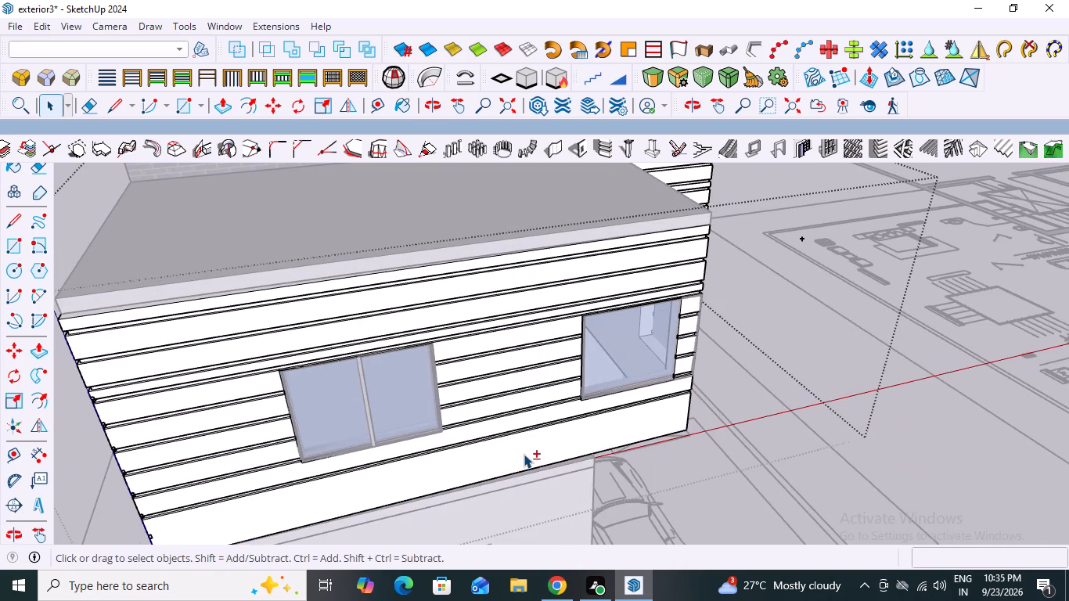
{"action": "left_click", "coordinate": [521, 452], "text": "shift"}
{"action": "middle_click_drag", "start_coordinate": [758, 447], "coordinate": [407, 441]}
{"action": "scroll", "coordinate": [437, 446], "scroll_direction": "down", "scroll_amount": 1}
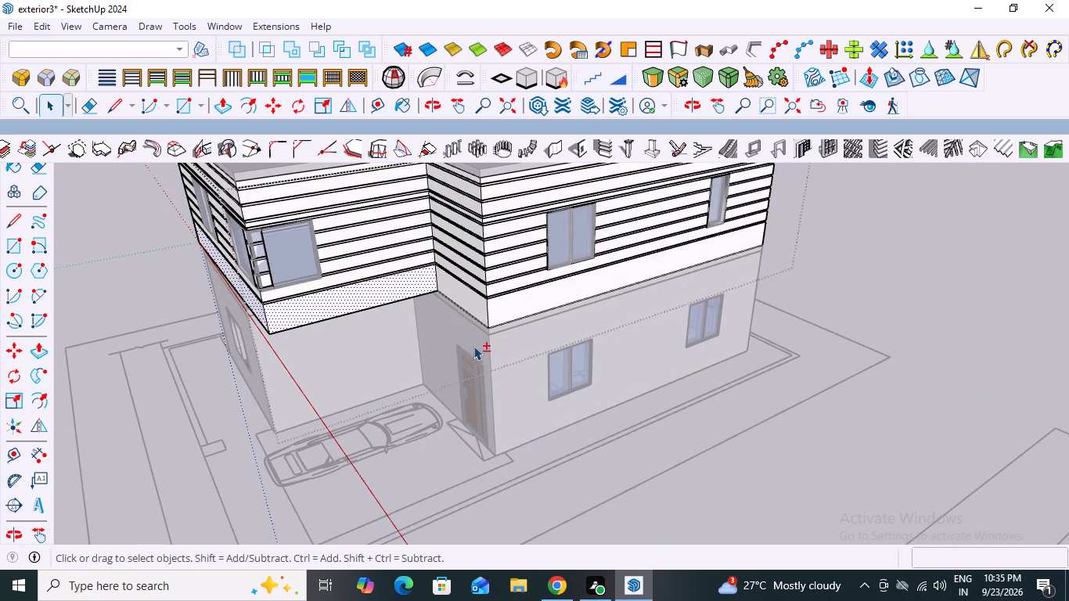
{"action": "left_click", "coordinate": [470, 307], "text": "shift"}
{"action": "left_click", "coordinate": [365, 297], "text": "shift"}
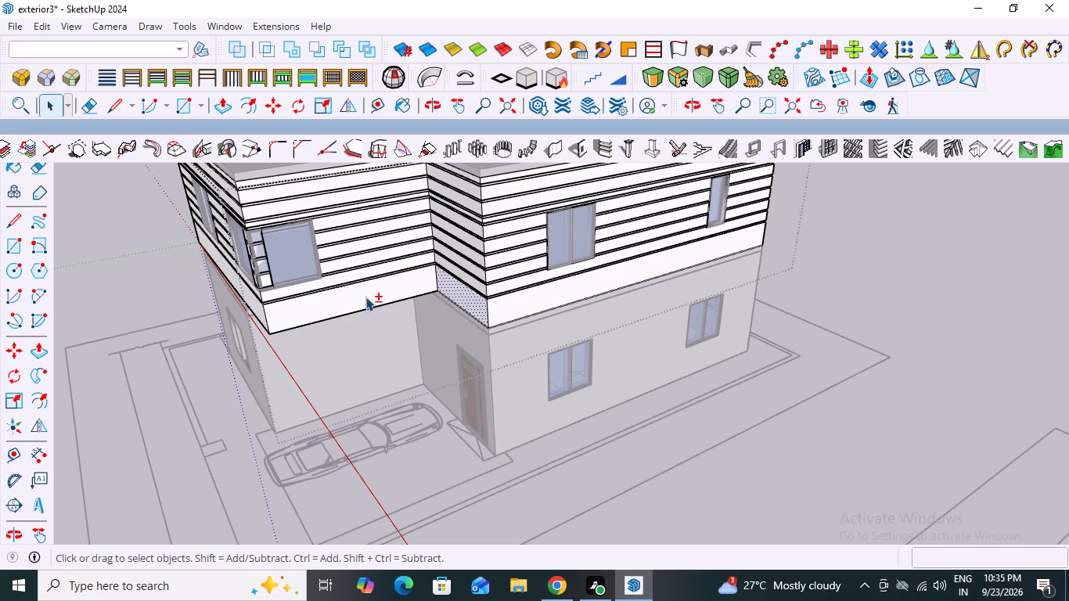
{"action": "middle_click_drag", "start_coordinate": [362, 392], "coordinate": [469, 374], "text": "shift"}
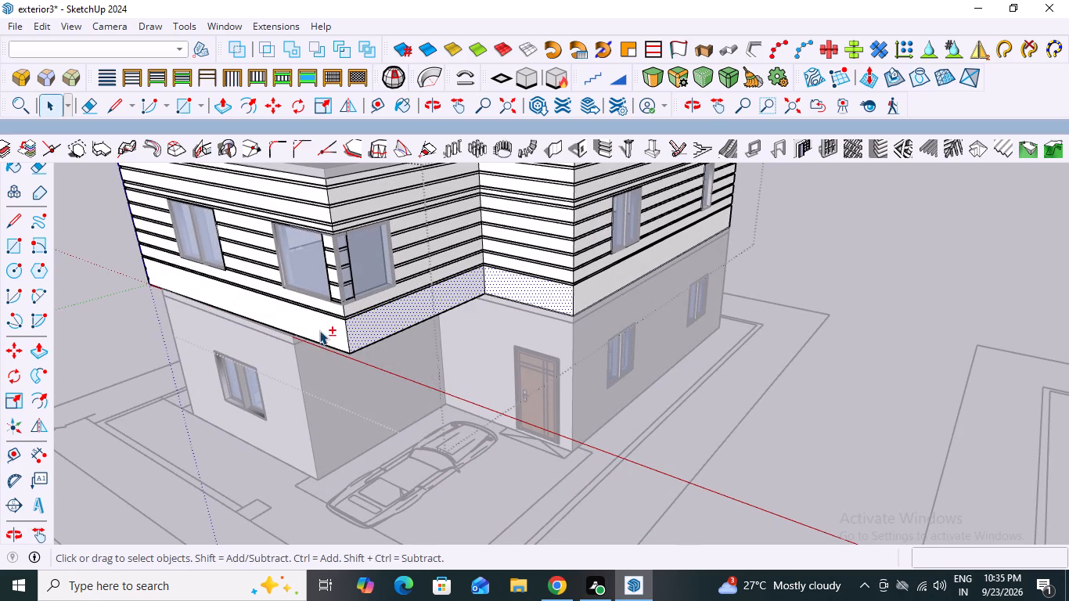
{"action": "left_click", "coordinate": [319, 330], "text": "shift"}
{"action": "middle_click_drag", "start_coordinate": [494, 398], "coordinate": [300, 419]}
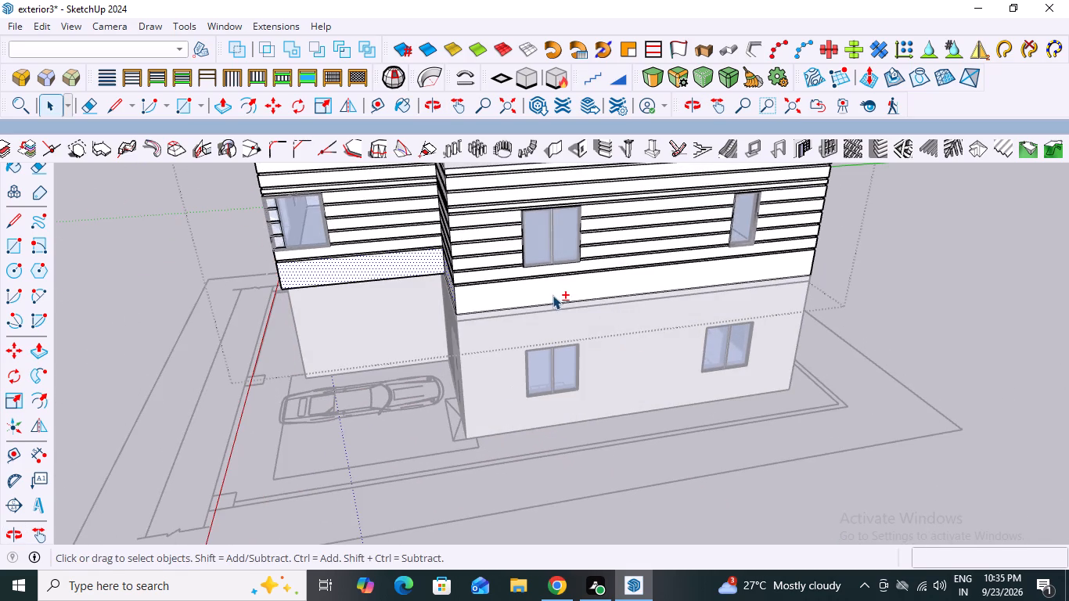
{"action": "left_click", "coordinate": [552, 295], "text": "shift"}
{"action": "middle_click_drag", "start_coordinate": [642, 350], "coordinate": [318, 374]}
{"action": "scroll", "coordinate": [642, 350], "scroll_direction": "down", "scroll_amount": 1}
{"action": "scroll", "coordinate": [732, 393], "scroll_direction": "up", "scroll_amount": 3}
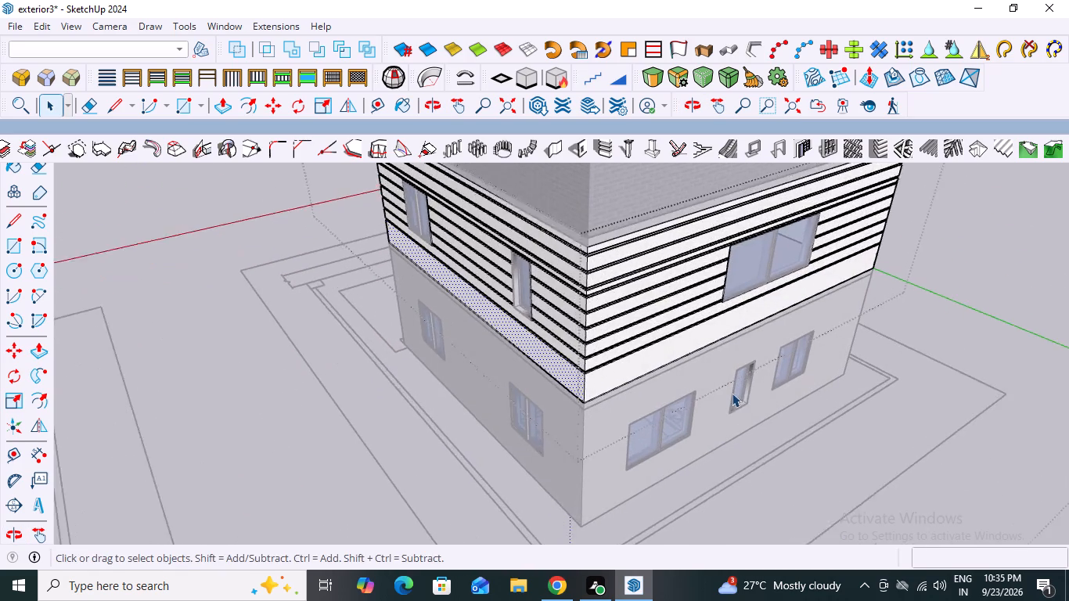
{"action": "left_click", "coordinate": [635, 350], "text": "shift"}
{"action": "scroll", "coordinate": [642, 402], "scroll_direction": "down", "scroll_amount": 9}
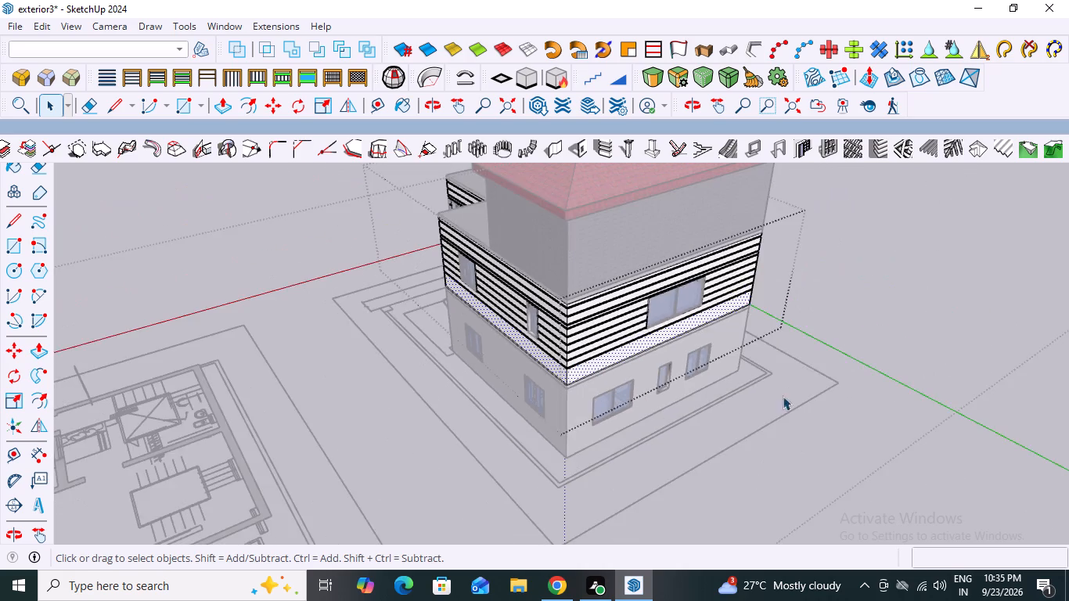
{"action": "middle_click_drag", "start_coordinate": [875, 380], "coordinate": [345, 353]}
{"action": "scroll", "coordinate": [541, 381], "scroll_direction": "up", "scroll_amount": 6}
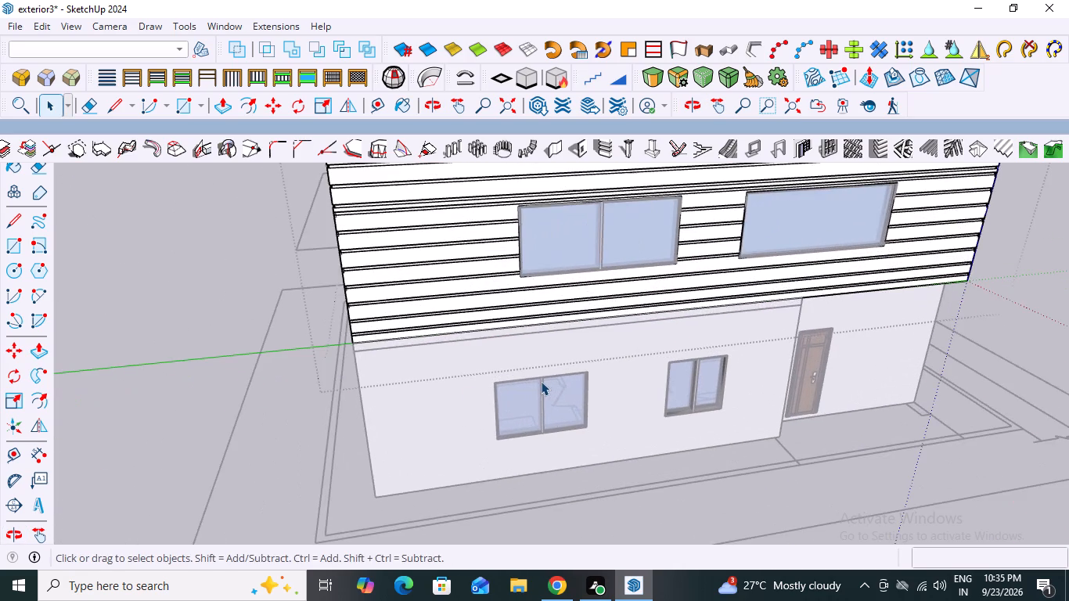
{"action": "middle_click_drag", "start_coordinate": [297, 402], "coordinate": [663, 362]}
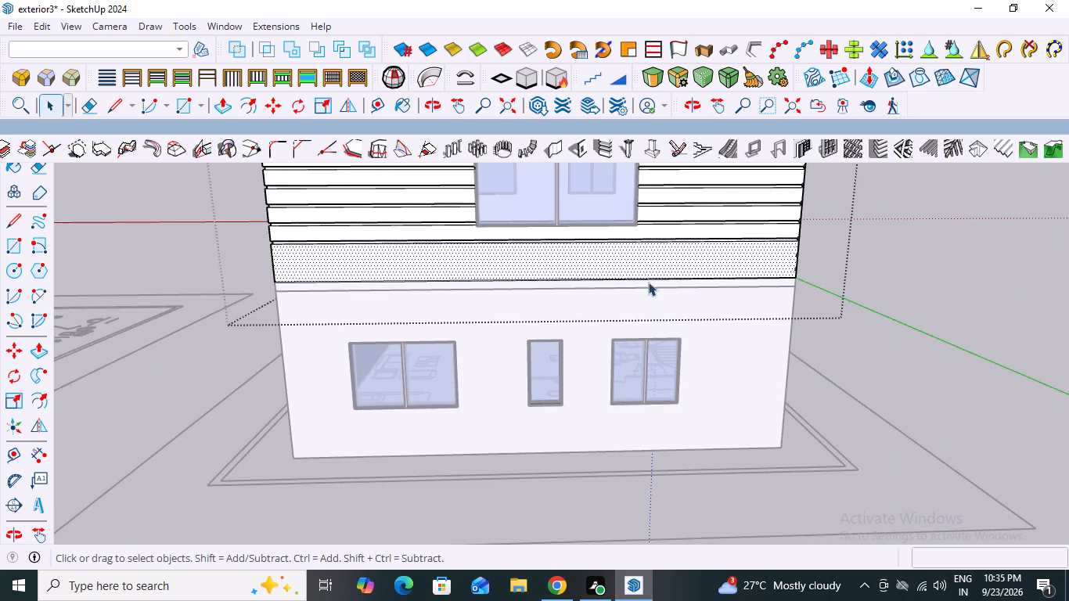
{"action": "scroll", "coordinate": [626, 226], "scroll_direction": "up", "scroll_amount": 1}
{"action": "left_click", "coordinate": [613, 145]}
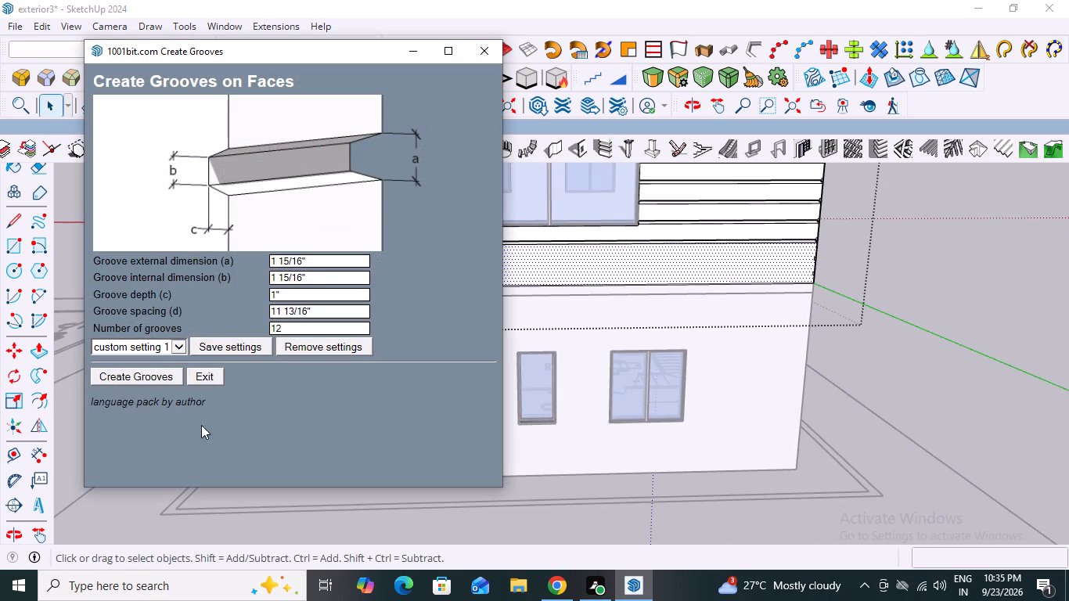
{"action": "left_click", "coordinate": [294, 329]}
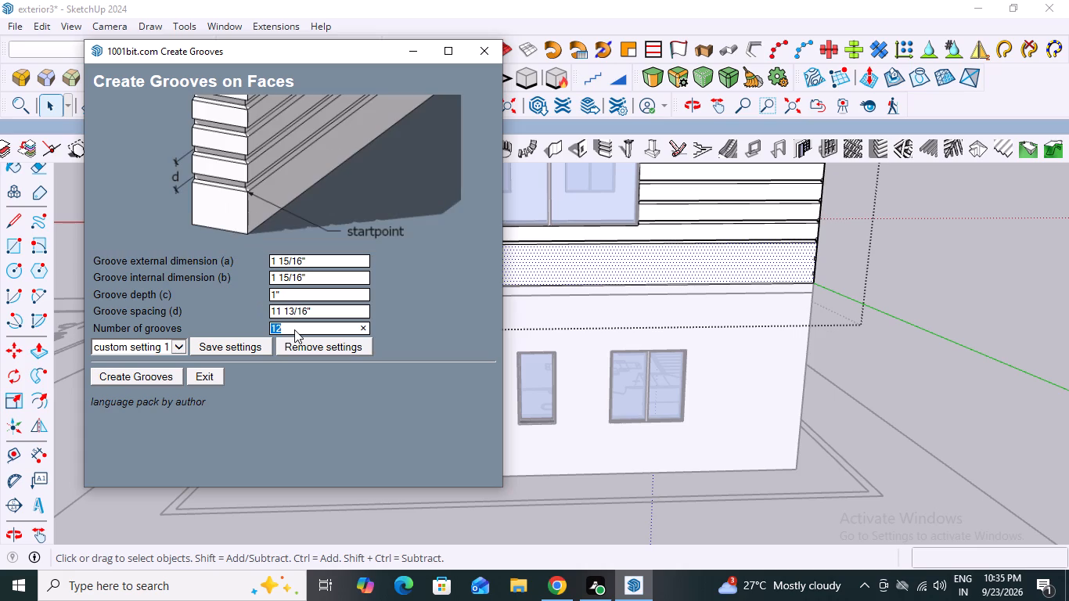
{"action": "key", "text": "BackSpace"}
{"action": "key", "text": "2"}
{"action": "left_click", "coordinate": [150, 371]}
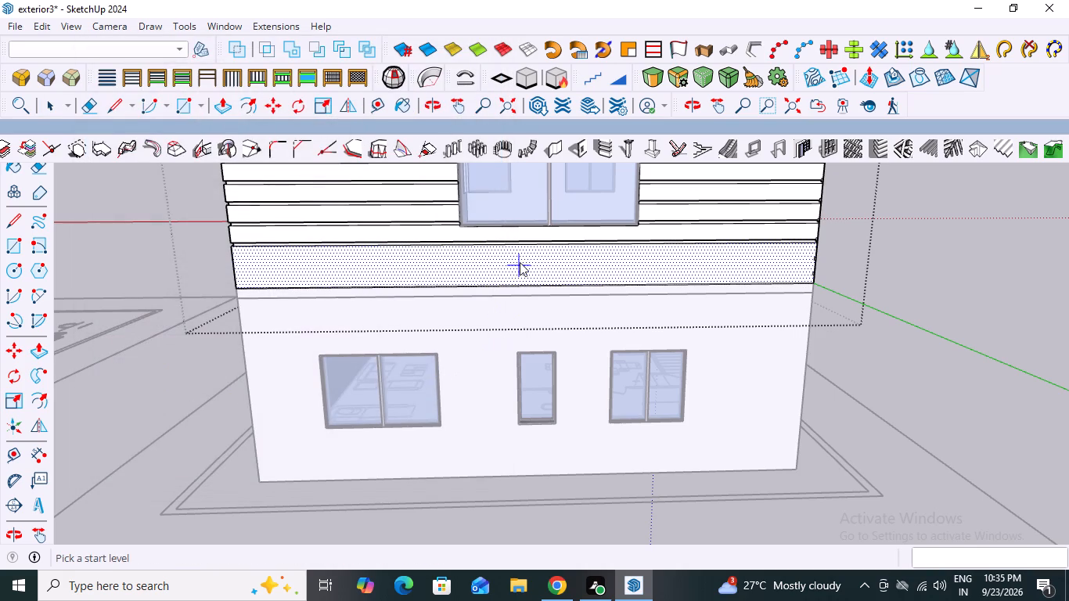
{"action": "left_click", "coordinate": [520, 262]}
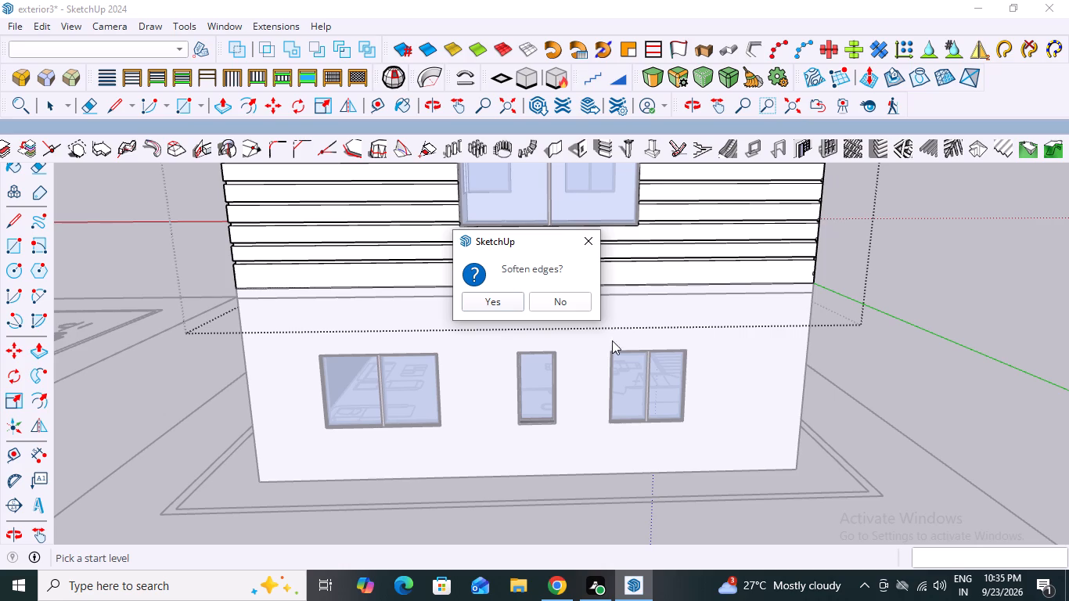
{"action": "middle_click_drag", "start_coordinate": [927, 356], "coordinate": [783, 357]}
{"action": "left_click", "coordinate": [564, 300]}
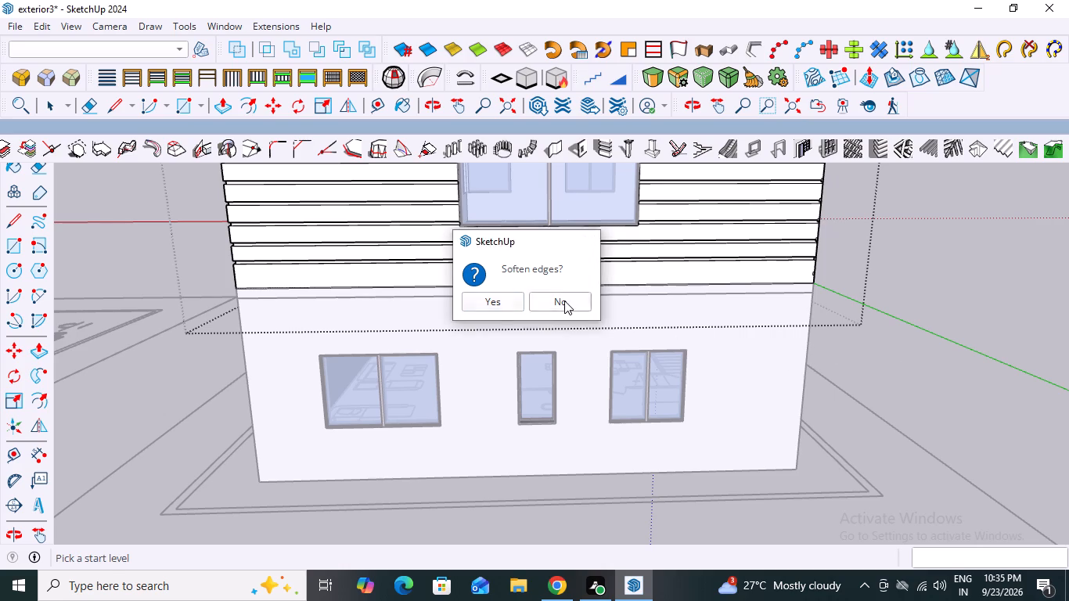
Examine the middle storey's grooves around the house, including the base strips and the wall with the two wide windows.
{"action": "middle_click_drag", "start_coordinate": [967, 394], "coordinate": [517, 388]}
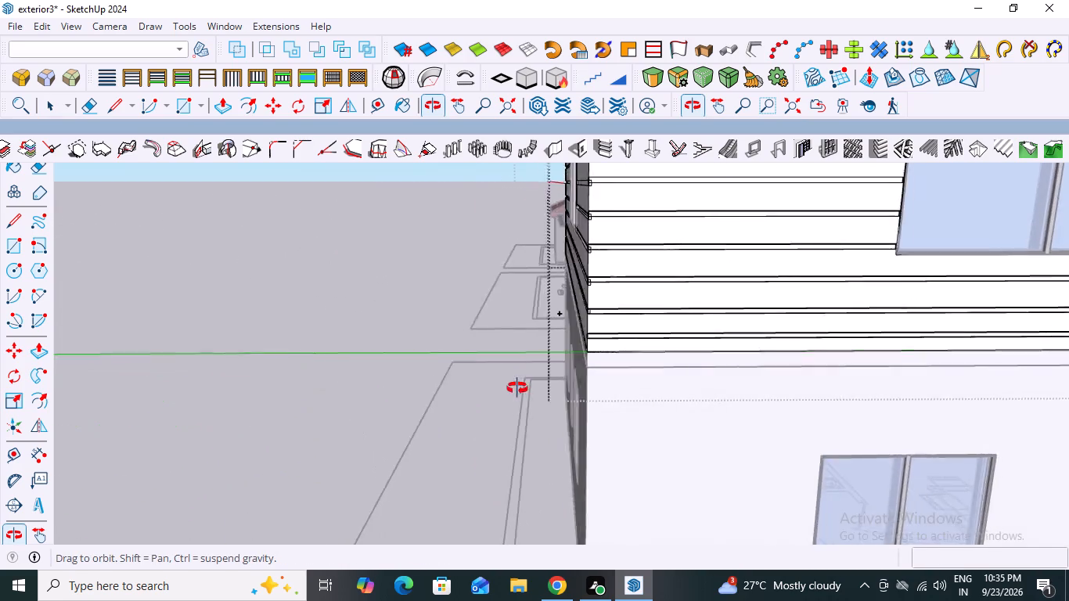
{"action": "middle_click_drag", "start_coordinate": [517, 388], "coordinate": [416, 385]}
{"action": "scroll", "coordinate": [406, 379], "scroll_direction": "down", "scroll_amount": 16}
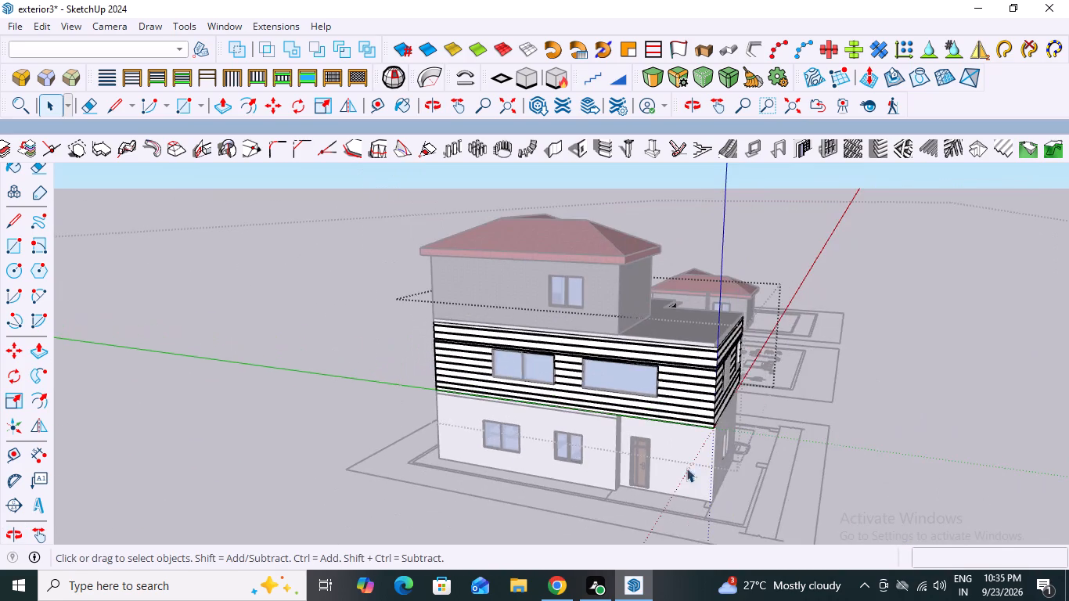
{"action": "middle_click_drag", "start_coordinate": [761, 462], "coordinate": [298, 429]}
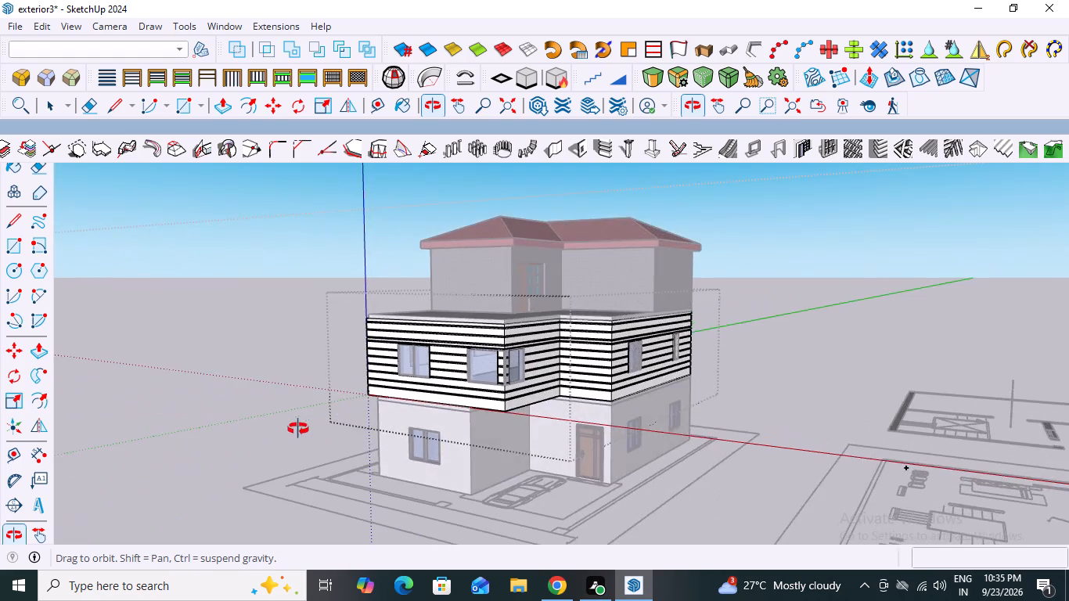
{"action": "middle_click_drag", "start_coordinate": [298, 429], "coordinate": [845, 475]}
{"action": "scroll", "coordinate": [761, 419], "scroll_direction": "up", "scroll_amount": 5}
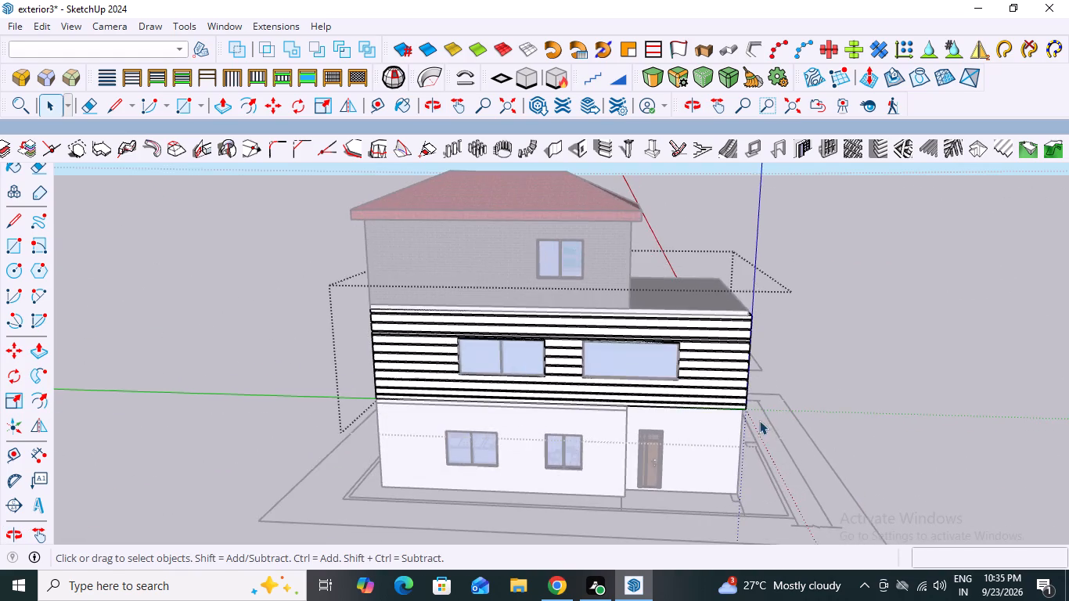
{"action": "scroll", "coordinate": [759, 420], "scroll_direction": "up", "scroll_amount": 10}
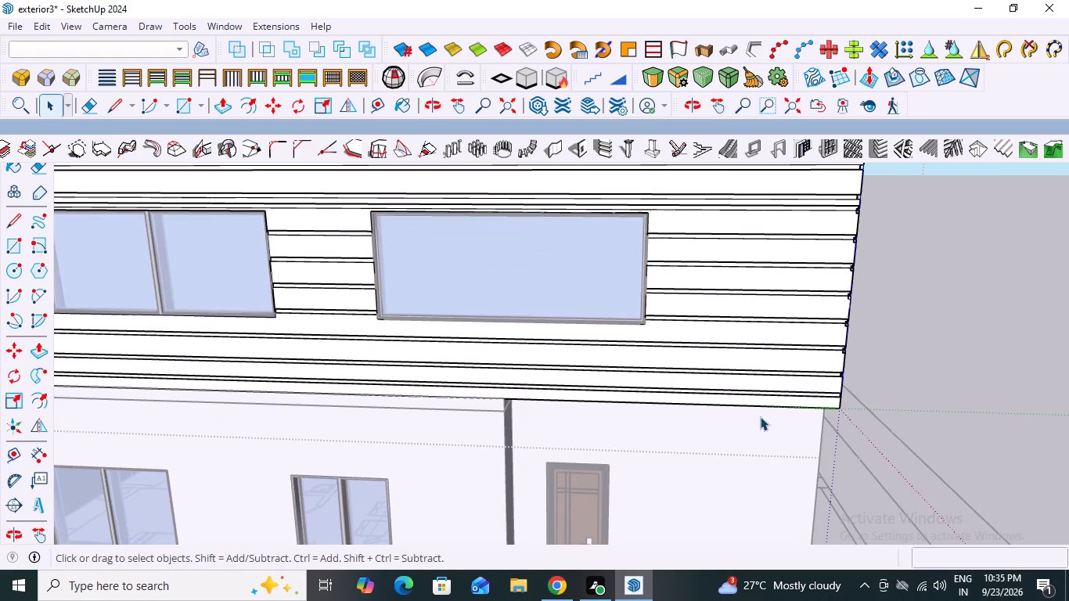
{"action": "scroll", "coordinate": [790, 418], "scroll_direction": "down", "scroll_amount": 3}
Cut grooves into the plain base strip of the middle storey's front wall, number 2, from mid-strip, without softening edges.
{"action": "middle_click_drag", "start_coordinate": [900, 434], "coordinate": [656, 420]}
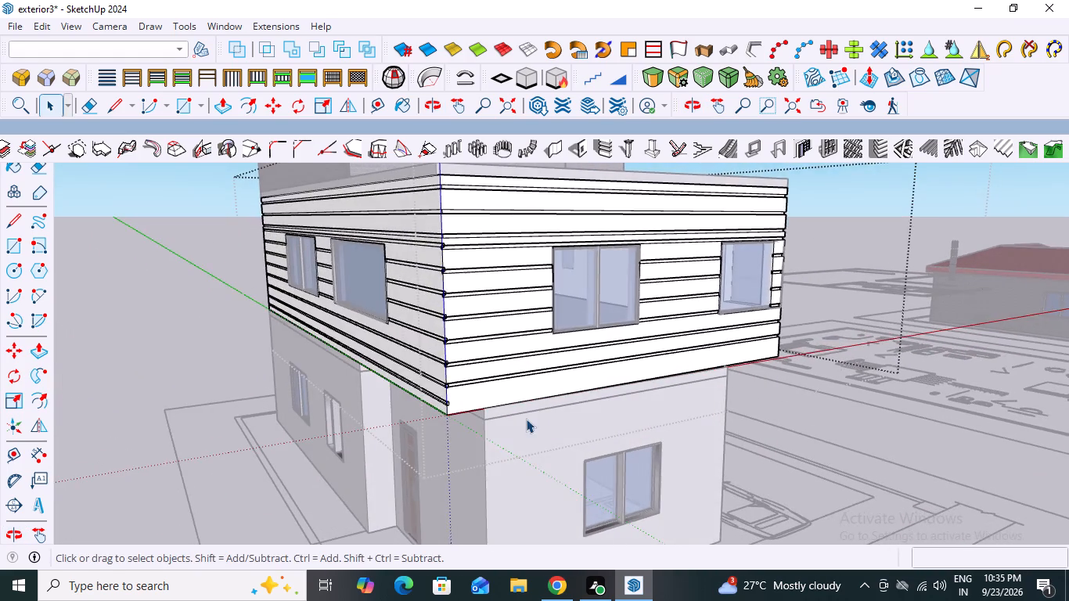
{"action": "scroll", "coordinate": [526, 419], "scroll_direction": "up", "scroll_amount": 3}
{"action": "left_click", "coordinate": [510, 386]}
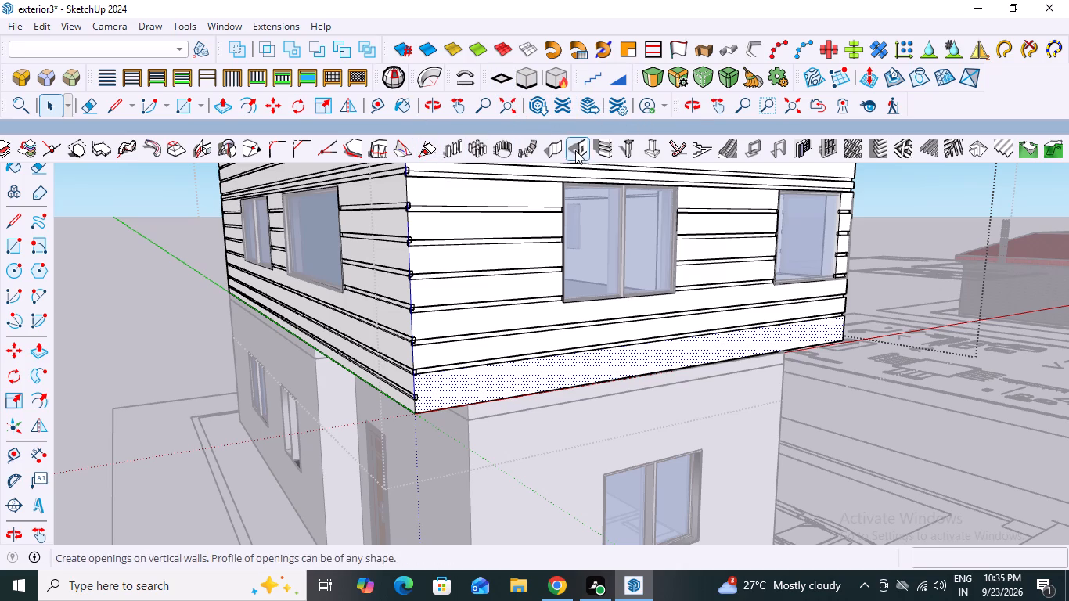
{"action": "left_click", "coordinate": [602, 149]}
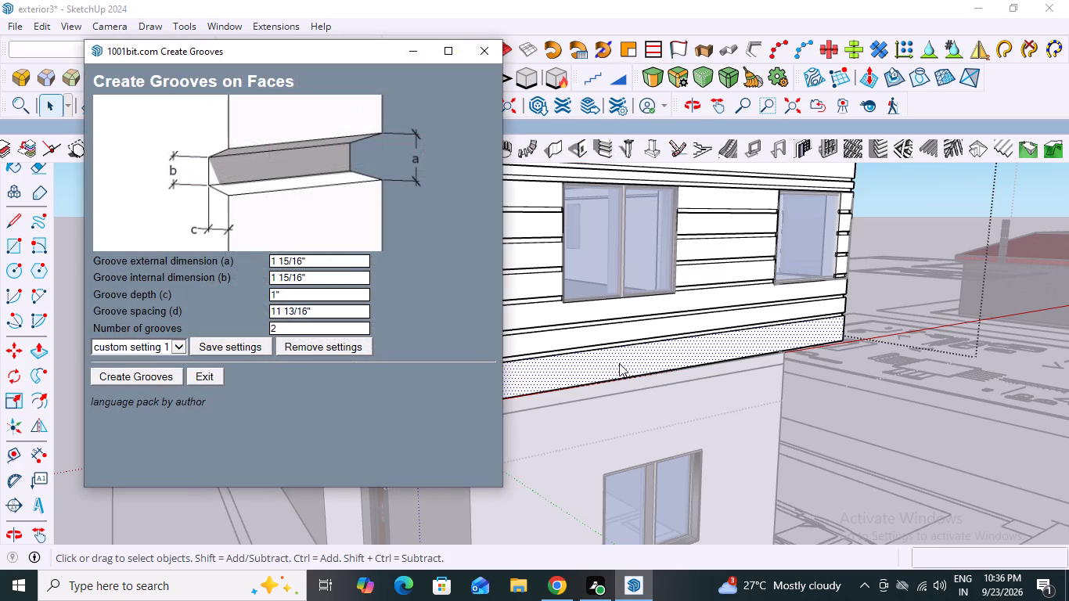
{"action": "left_click", "coordinate": [130, 380]}
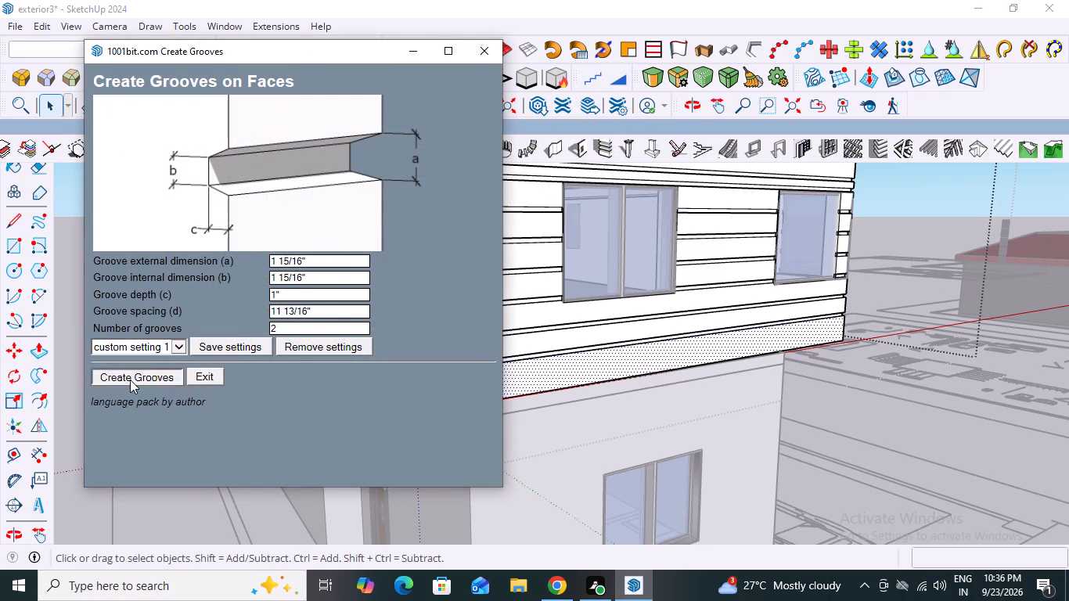
{"action": "left_click", "coordinate": [503, 382]}
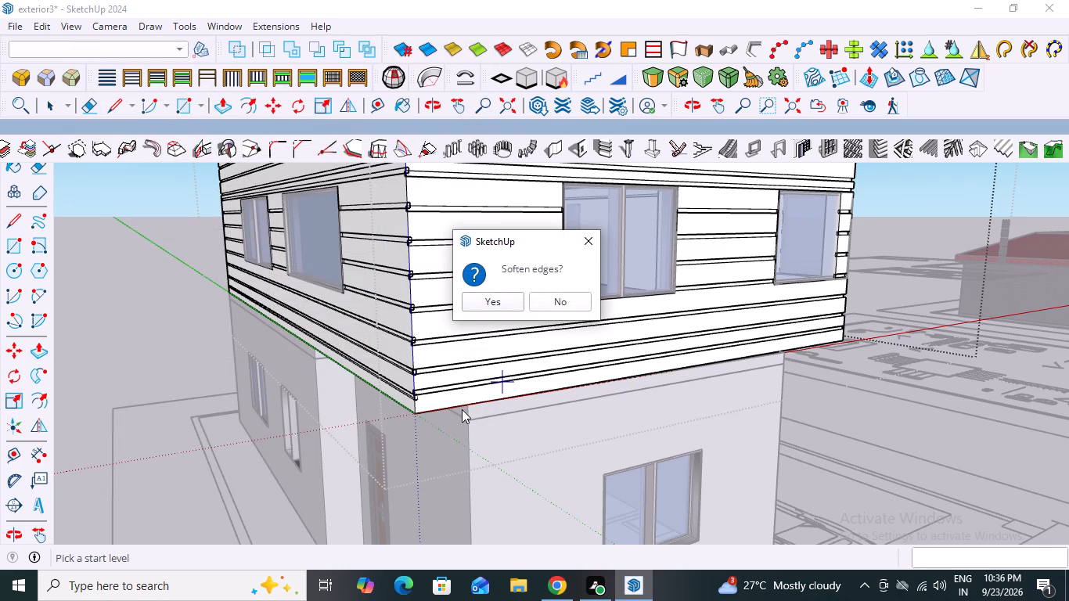
{"action": "left_click", "coordinate": [552, 305]}
Undo all the groove cuts on the middle storey, back to plain walls on every side including the bands above the windows.
{"action": "scroll", "coordinate": [419, 434], "scroll_direction": "up", "scroll_amount": 10}
{"action": "scroll", "coordinate": [441, 344], "scroll_direction": "up", "scroll_amount": 4}
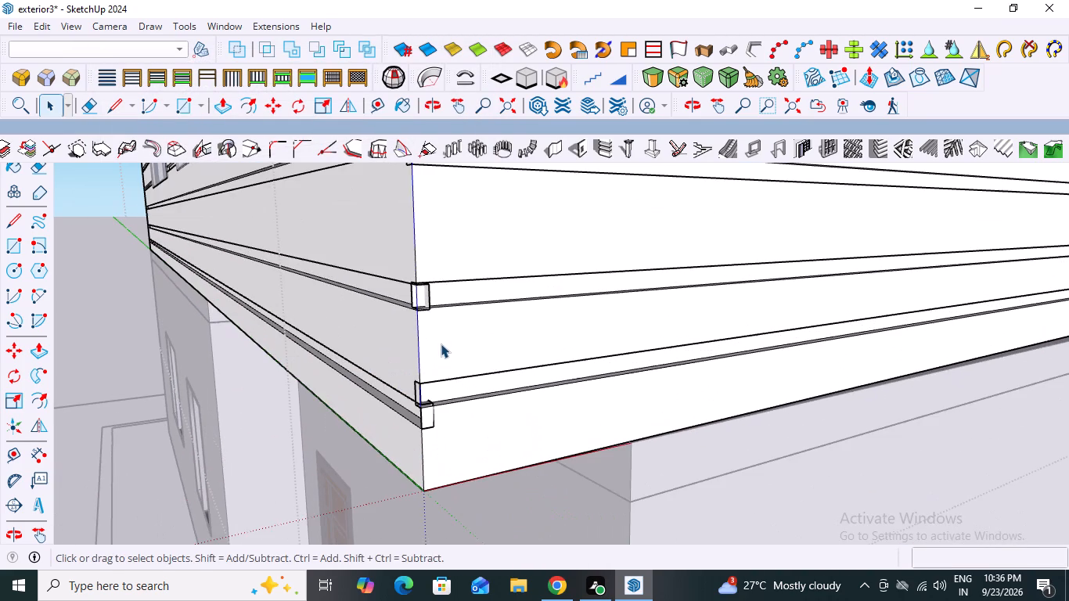
{"action": "scroll", "coordinate": [445, 444], "scroll_direction": "up", "scroll_amount": 12}
{"action": "scroll", "coordinate": [420, 405], "scroll_direction": "down", "scroll_amount": 14}
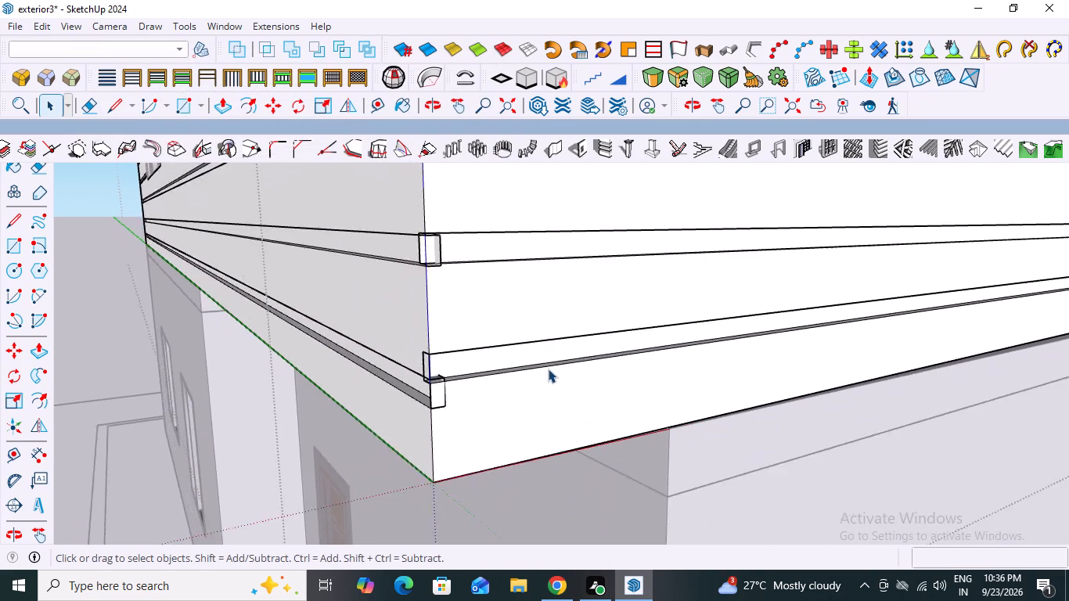
{"action": "scroll", "coordinate": [548, 369], "scroll_direction": "down", "scroll_amount": 2}
{"action": "key", "text": "ctrl+z"}
{"action": "key", "text": "ctrl+z"}
{"action": "key", "text": "ctrl+z"}
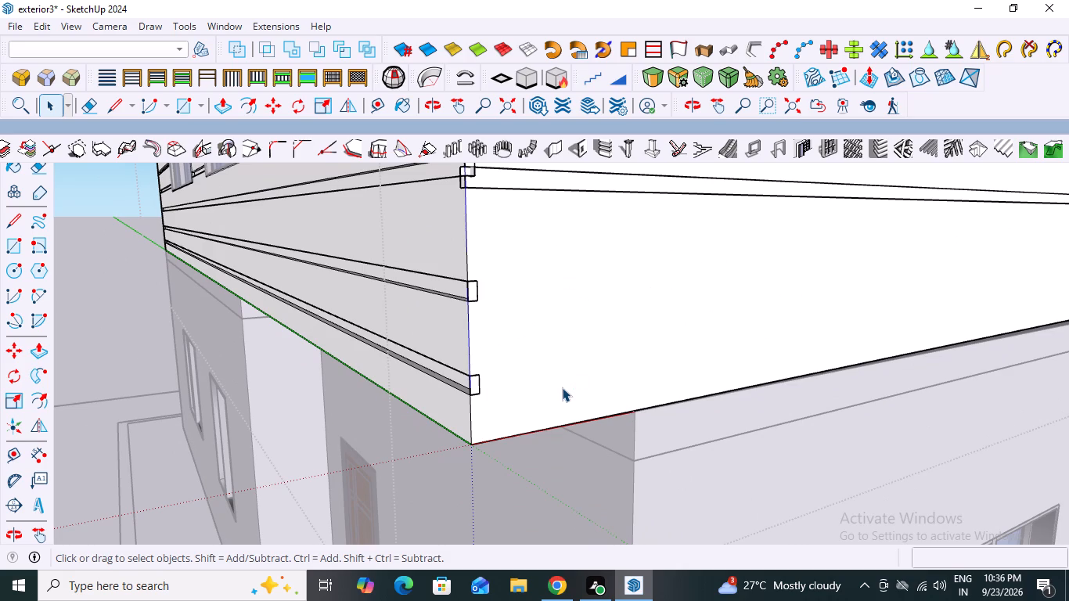
{"action": "key", "text": "ctrl+z"}
{"action": "scroll", "coordinate": [562, 387], "scroll_direction": "down", "scroll_amount": 15}
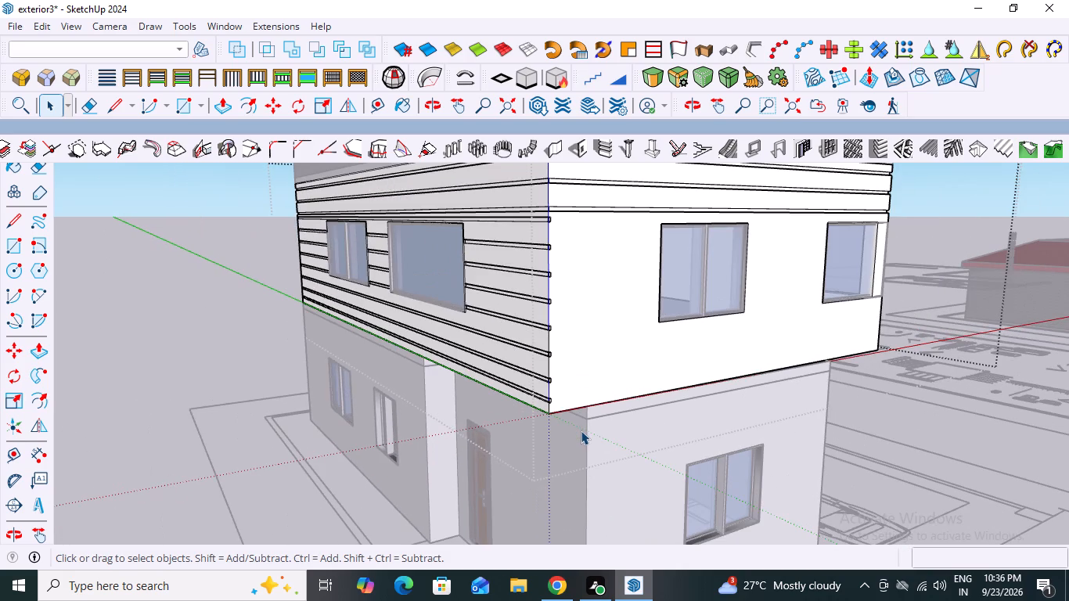
{"action": "key", "text": "ctrl+z"}
{"action": "key", "text": "ctrl+z"}
{"action": "key", "text": "ctrl+z"}
{"action": "key", "text": "ctrl+z"}
{"action": "key", "text": "ctrl+z"}
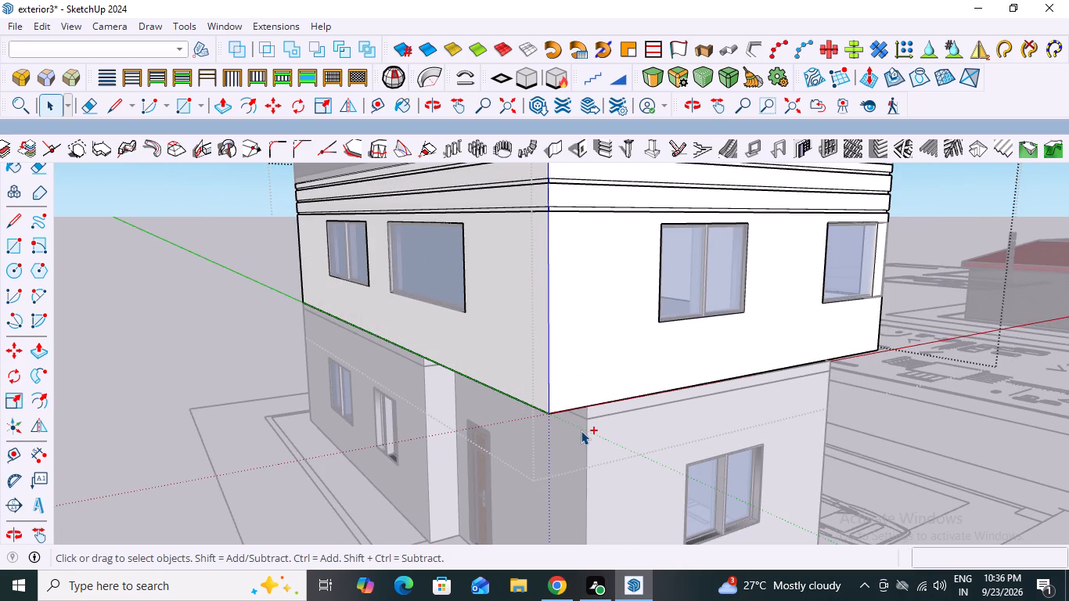
{"action": "scroll", "coordinate": [581, 430], "scroll_direction": "down", "scroll_amount": 9}
{"action": "middle_click_drag", "start_coordinate": [493, 444], "coordinate": [560, 445]}
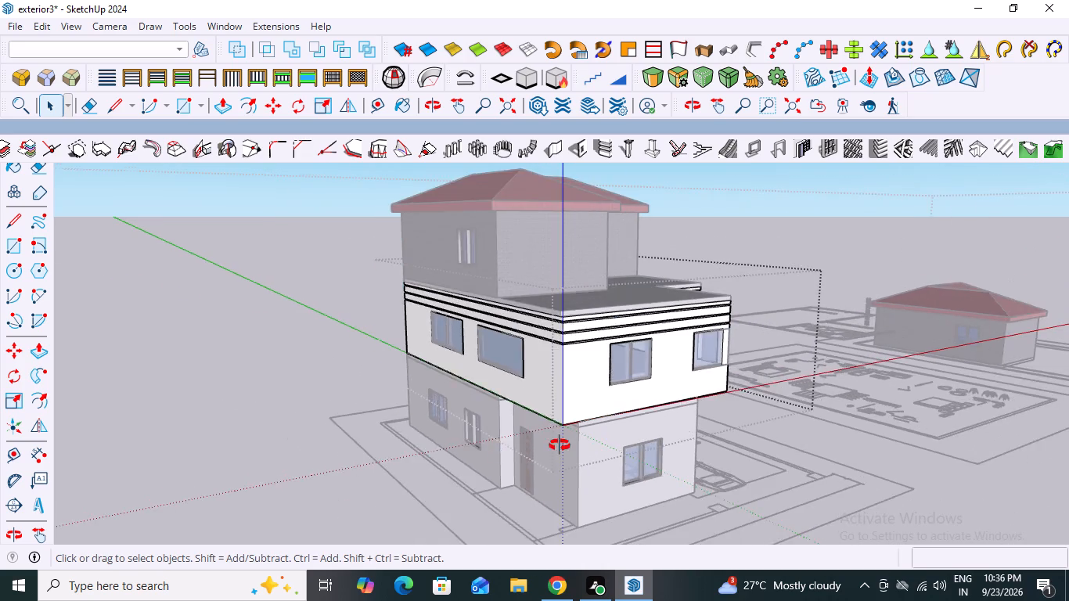
{"action": "middle_click_drag", "start_coordinate": [560, 445], "coordinate": [1039, 442]}
{"action": "scroll", "coordinate": [685, 427], "scroll_direction": "down", "scroll_amount": 5}
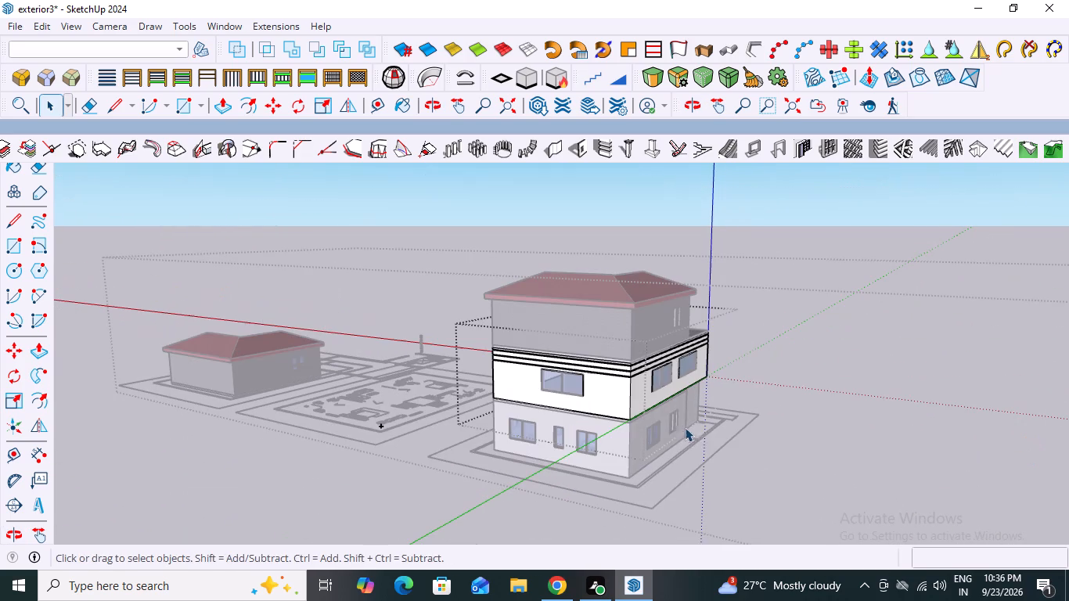
{"action": "key", "text": "ctrl+z"}
{"action": "key", "text": "ctrl+z"}
{"action": "key", "text": "ctrl+z"}
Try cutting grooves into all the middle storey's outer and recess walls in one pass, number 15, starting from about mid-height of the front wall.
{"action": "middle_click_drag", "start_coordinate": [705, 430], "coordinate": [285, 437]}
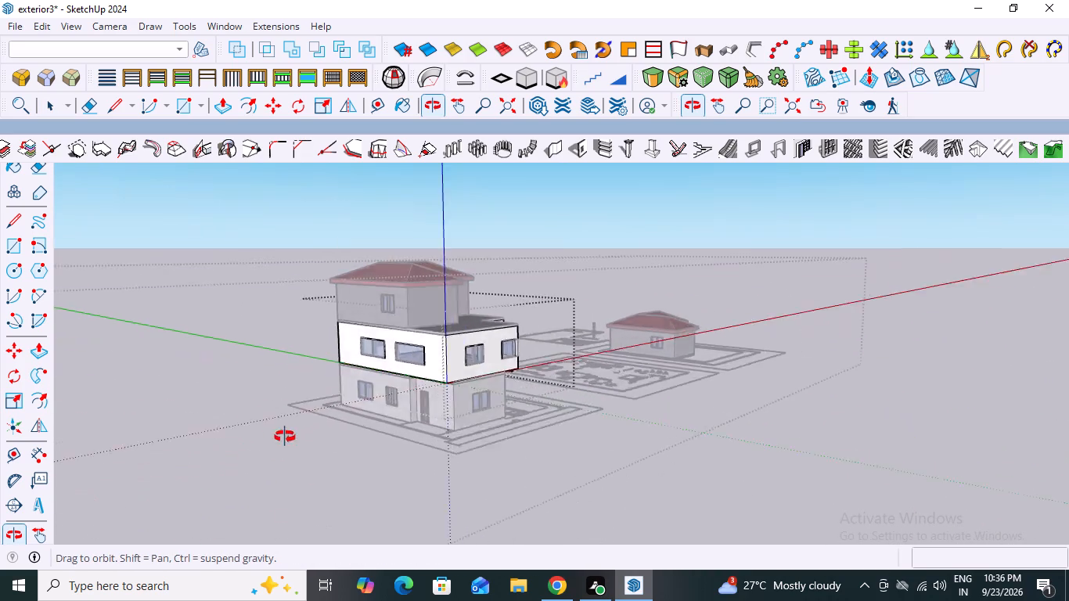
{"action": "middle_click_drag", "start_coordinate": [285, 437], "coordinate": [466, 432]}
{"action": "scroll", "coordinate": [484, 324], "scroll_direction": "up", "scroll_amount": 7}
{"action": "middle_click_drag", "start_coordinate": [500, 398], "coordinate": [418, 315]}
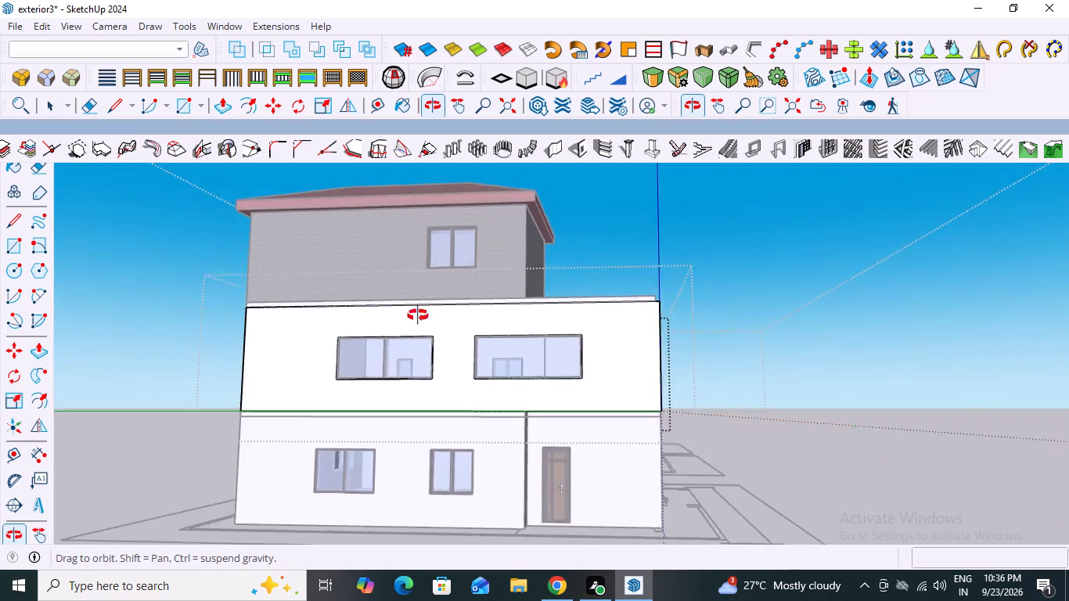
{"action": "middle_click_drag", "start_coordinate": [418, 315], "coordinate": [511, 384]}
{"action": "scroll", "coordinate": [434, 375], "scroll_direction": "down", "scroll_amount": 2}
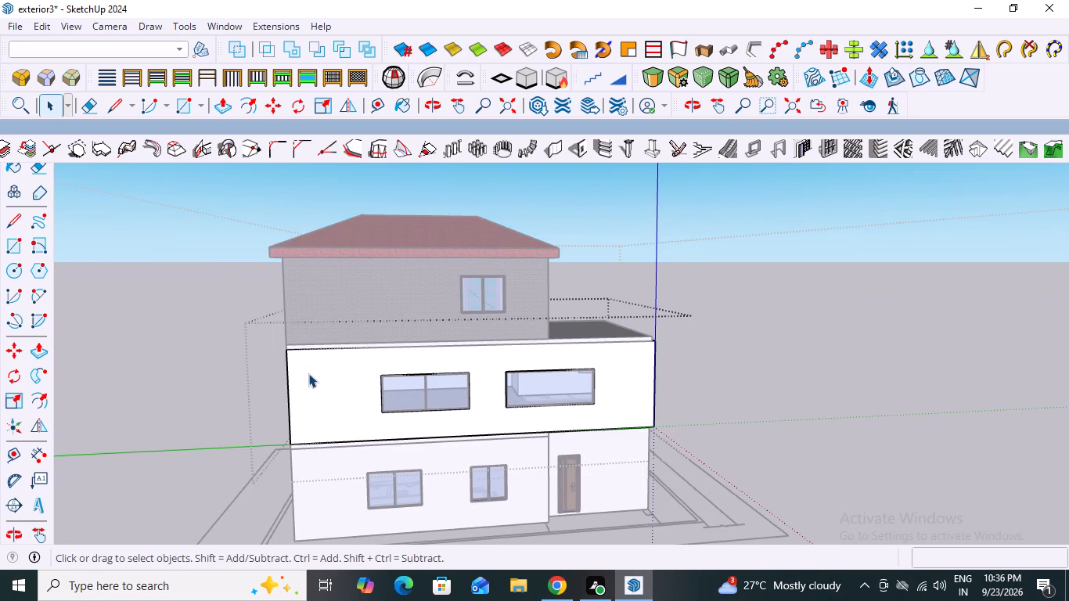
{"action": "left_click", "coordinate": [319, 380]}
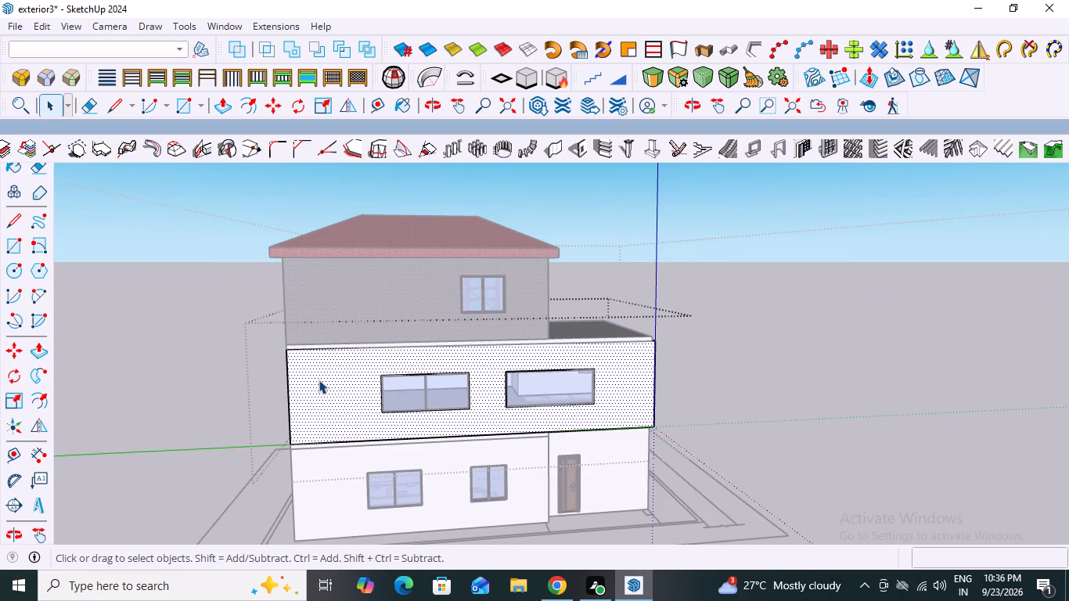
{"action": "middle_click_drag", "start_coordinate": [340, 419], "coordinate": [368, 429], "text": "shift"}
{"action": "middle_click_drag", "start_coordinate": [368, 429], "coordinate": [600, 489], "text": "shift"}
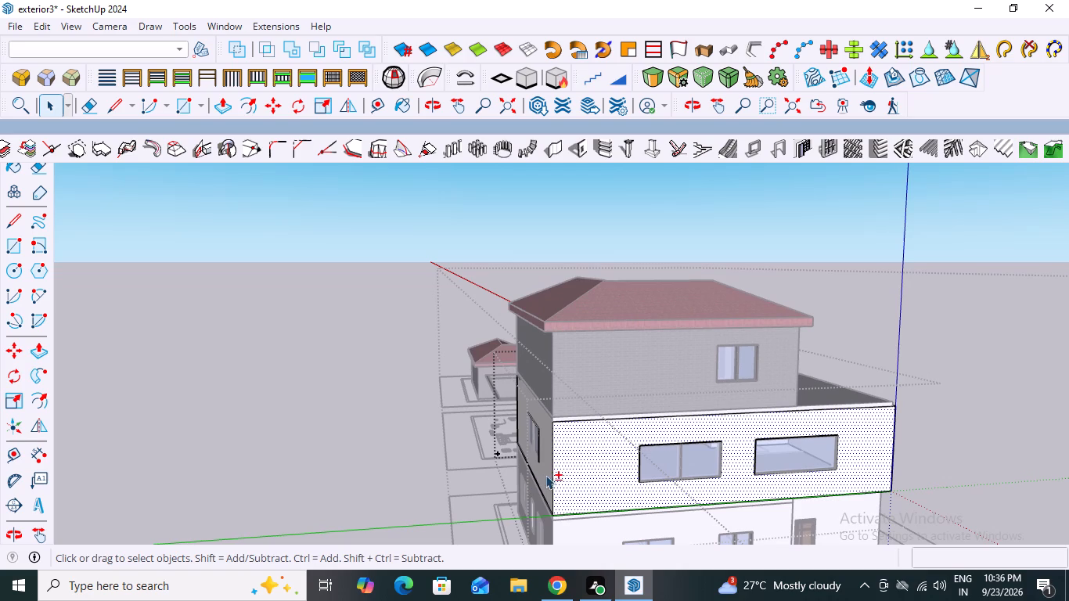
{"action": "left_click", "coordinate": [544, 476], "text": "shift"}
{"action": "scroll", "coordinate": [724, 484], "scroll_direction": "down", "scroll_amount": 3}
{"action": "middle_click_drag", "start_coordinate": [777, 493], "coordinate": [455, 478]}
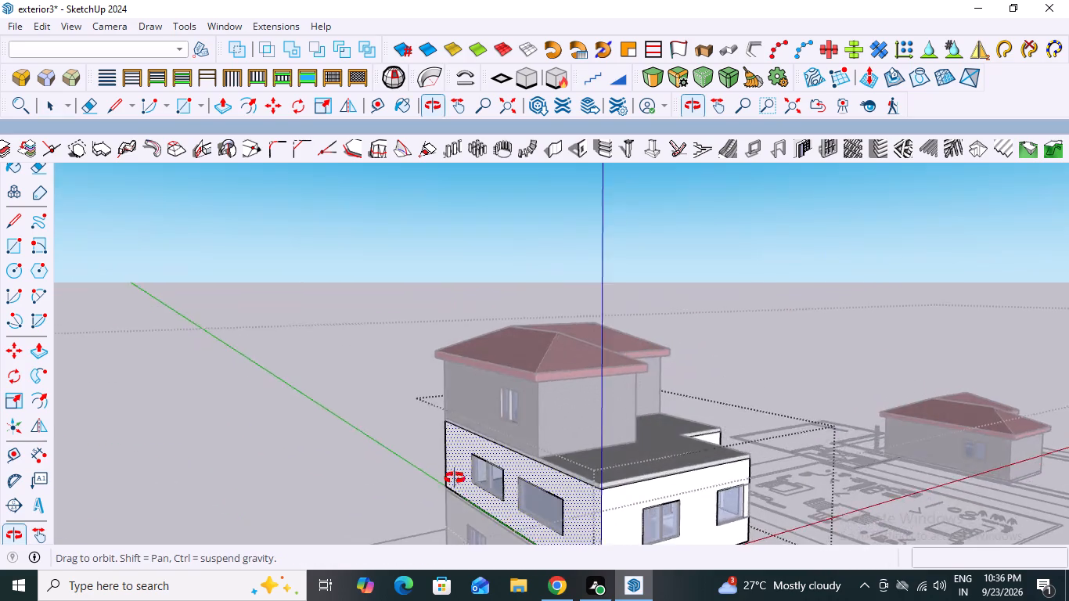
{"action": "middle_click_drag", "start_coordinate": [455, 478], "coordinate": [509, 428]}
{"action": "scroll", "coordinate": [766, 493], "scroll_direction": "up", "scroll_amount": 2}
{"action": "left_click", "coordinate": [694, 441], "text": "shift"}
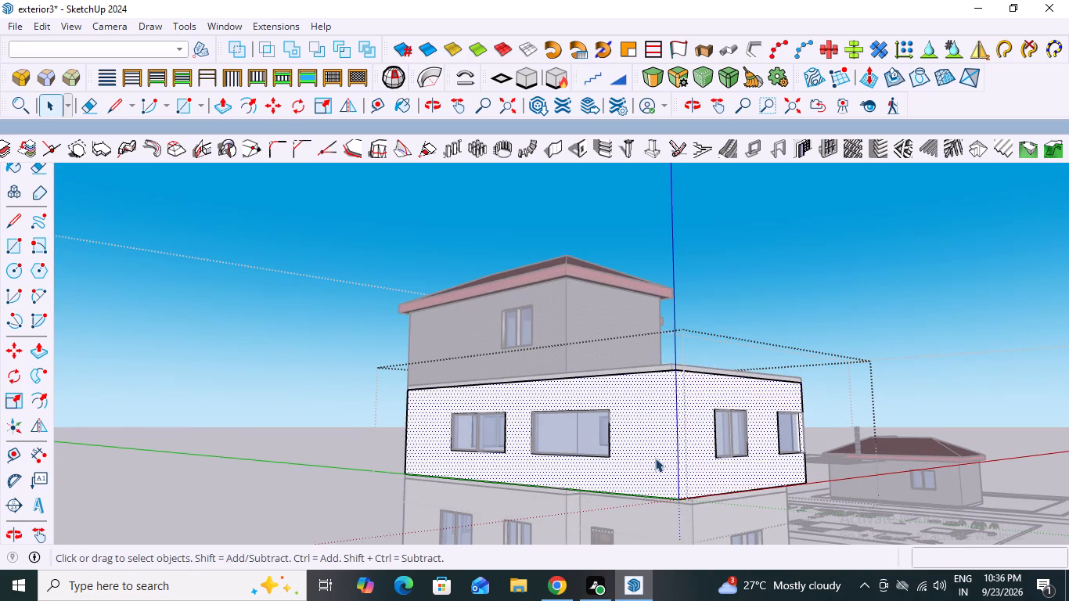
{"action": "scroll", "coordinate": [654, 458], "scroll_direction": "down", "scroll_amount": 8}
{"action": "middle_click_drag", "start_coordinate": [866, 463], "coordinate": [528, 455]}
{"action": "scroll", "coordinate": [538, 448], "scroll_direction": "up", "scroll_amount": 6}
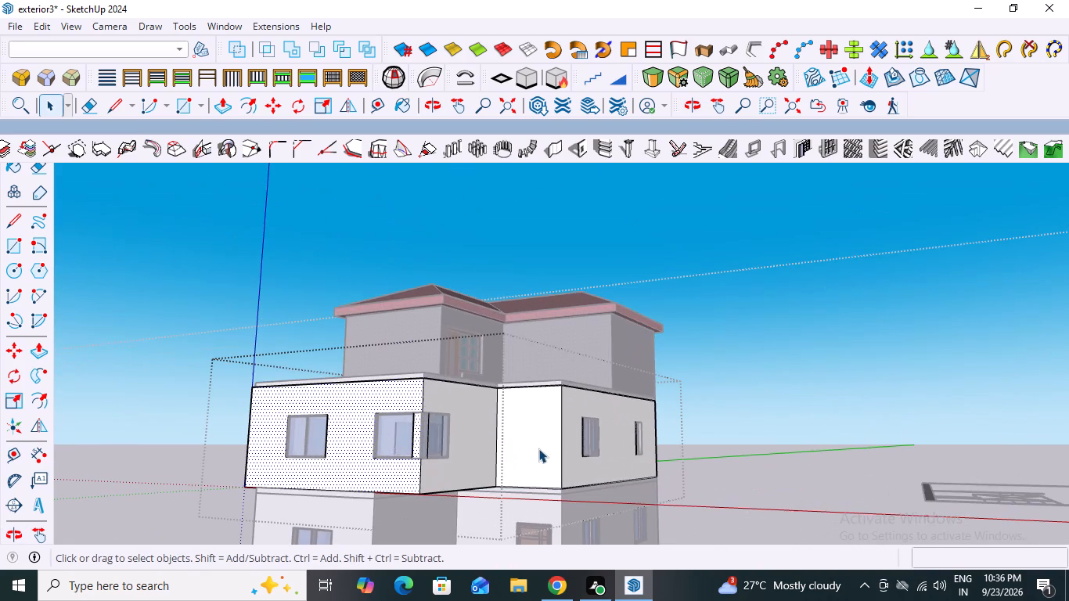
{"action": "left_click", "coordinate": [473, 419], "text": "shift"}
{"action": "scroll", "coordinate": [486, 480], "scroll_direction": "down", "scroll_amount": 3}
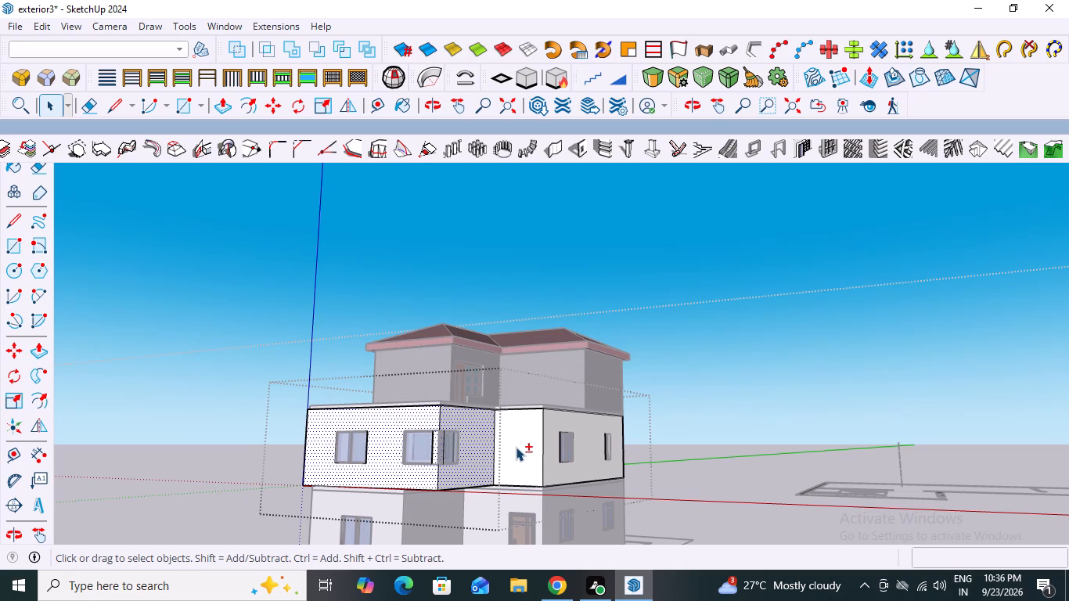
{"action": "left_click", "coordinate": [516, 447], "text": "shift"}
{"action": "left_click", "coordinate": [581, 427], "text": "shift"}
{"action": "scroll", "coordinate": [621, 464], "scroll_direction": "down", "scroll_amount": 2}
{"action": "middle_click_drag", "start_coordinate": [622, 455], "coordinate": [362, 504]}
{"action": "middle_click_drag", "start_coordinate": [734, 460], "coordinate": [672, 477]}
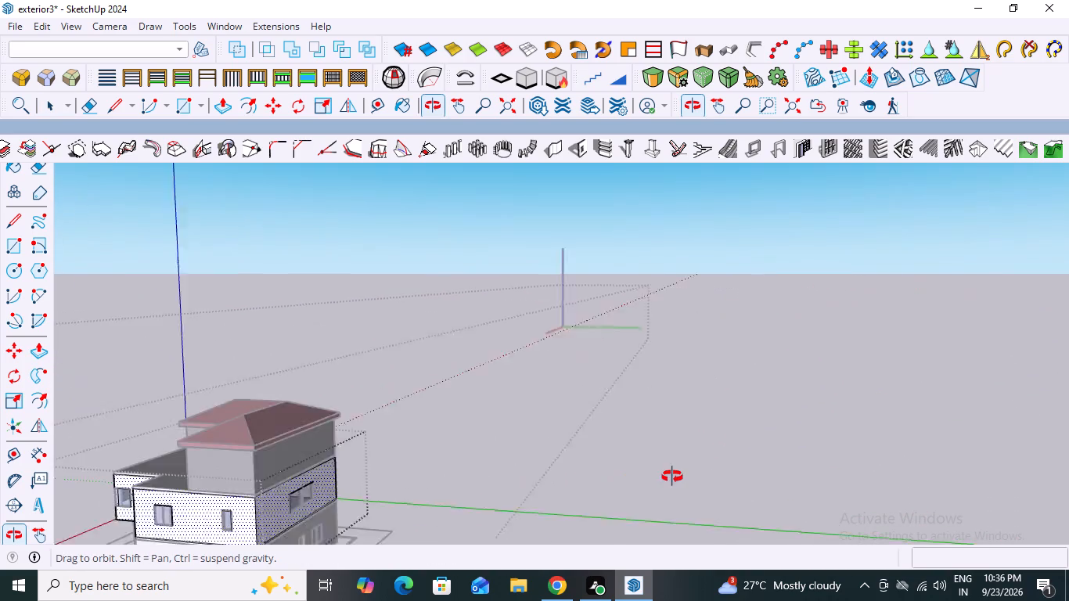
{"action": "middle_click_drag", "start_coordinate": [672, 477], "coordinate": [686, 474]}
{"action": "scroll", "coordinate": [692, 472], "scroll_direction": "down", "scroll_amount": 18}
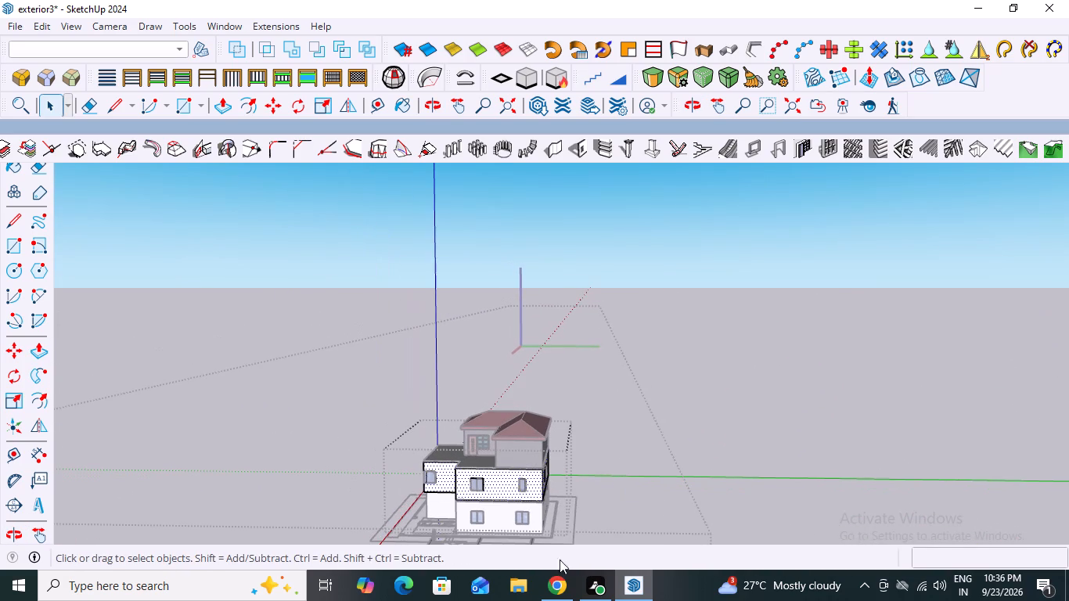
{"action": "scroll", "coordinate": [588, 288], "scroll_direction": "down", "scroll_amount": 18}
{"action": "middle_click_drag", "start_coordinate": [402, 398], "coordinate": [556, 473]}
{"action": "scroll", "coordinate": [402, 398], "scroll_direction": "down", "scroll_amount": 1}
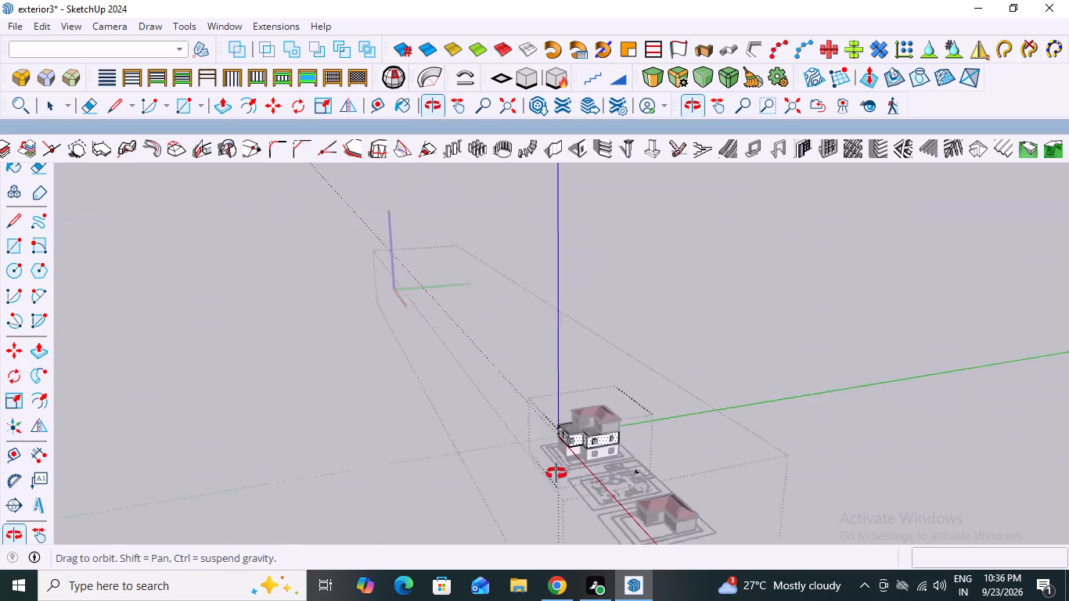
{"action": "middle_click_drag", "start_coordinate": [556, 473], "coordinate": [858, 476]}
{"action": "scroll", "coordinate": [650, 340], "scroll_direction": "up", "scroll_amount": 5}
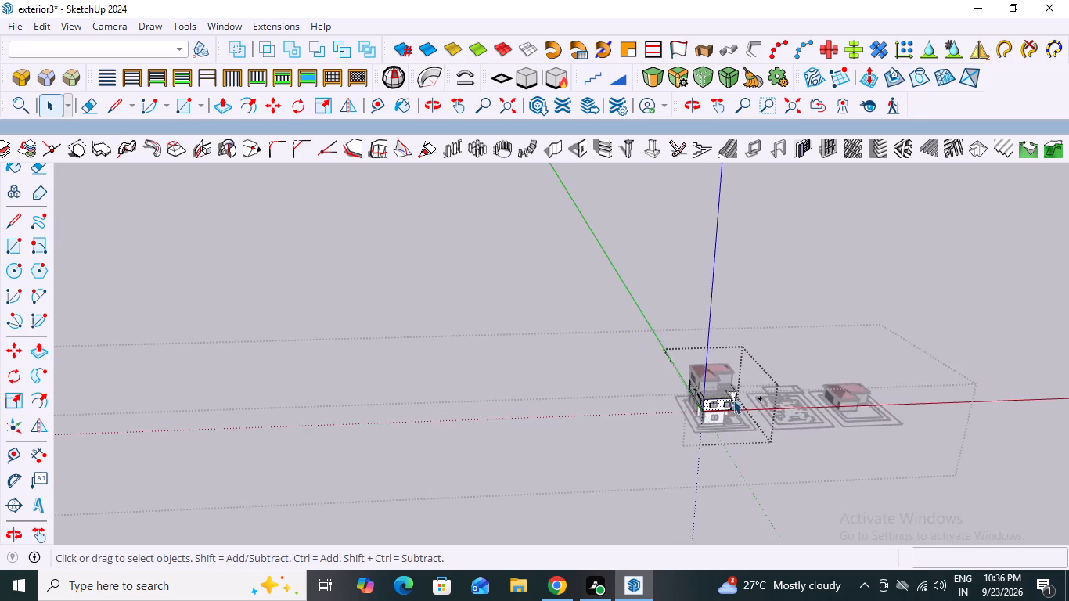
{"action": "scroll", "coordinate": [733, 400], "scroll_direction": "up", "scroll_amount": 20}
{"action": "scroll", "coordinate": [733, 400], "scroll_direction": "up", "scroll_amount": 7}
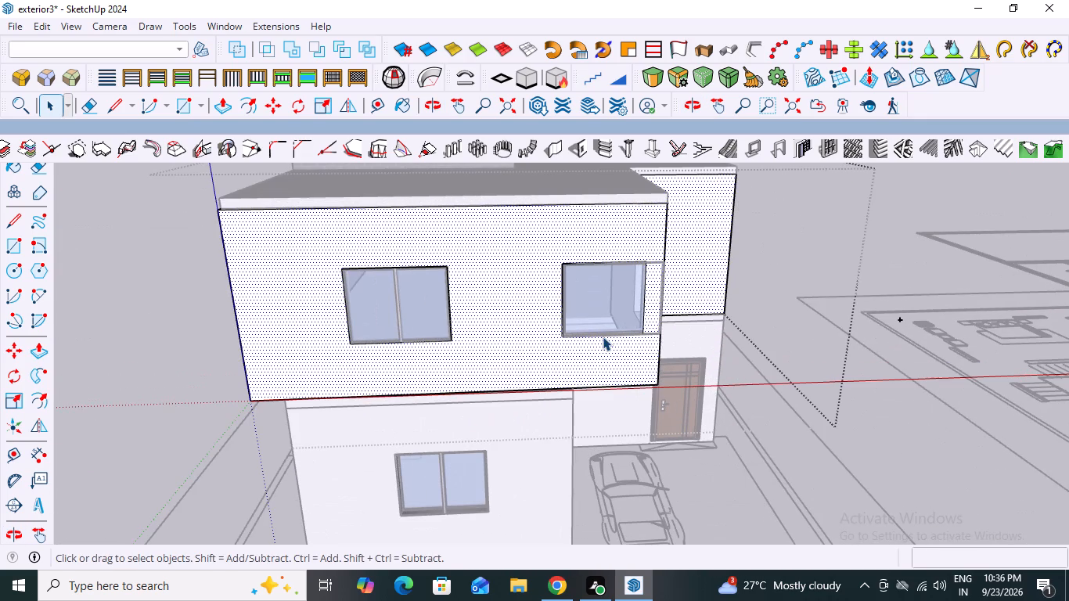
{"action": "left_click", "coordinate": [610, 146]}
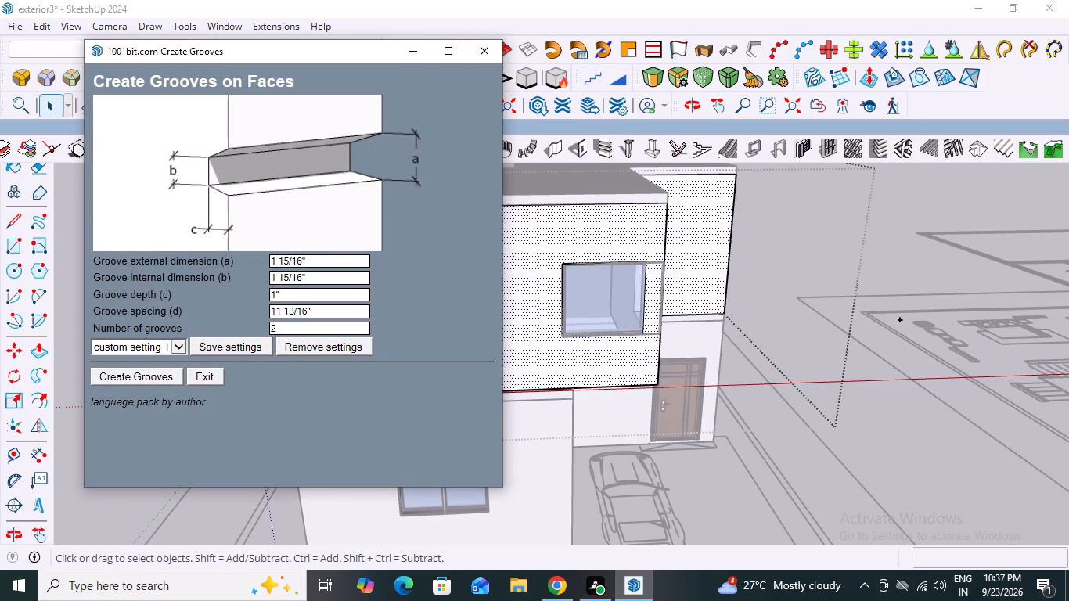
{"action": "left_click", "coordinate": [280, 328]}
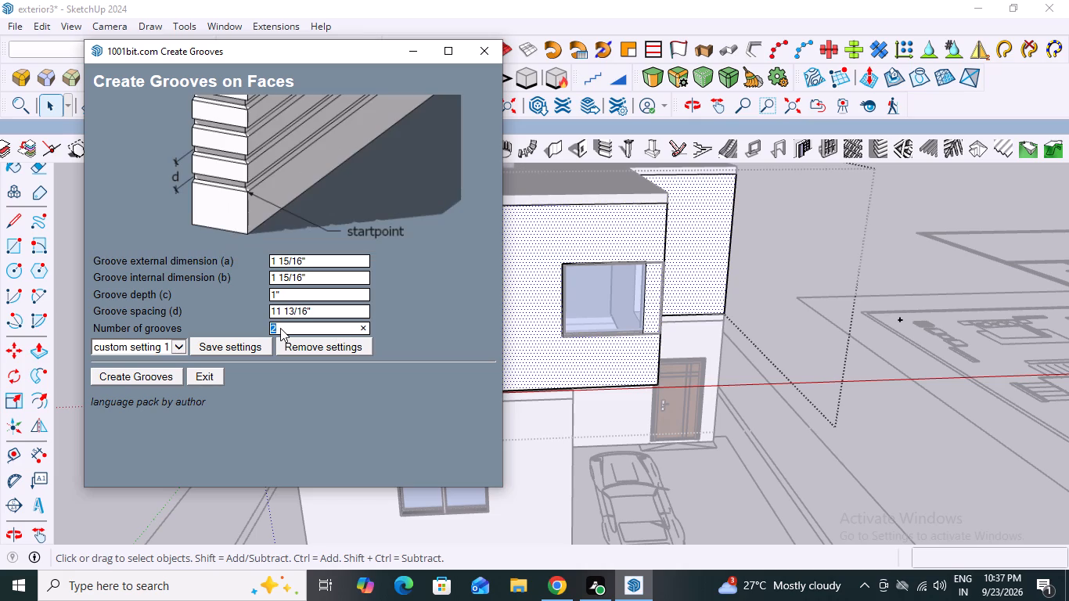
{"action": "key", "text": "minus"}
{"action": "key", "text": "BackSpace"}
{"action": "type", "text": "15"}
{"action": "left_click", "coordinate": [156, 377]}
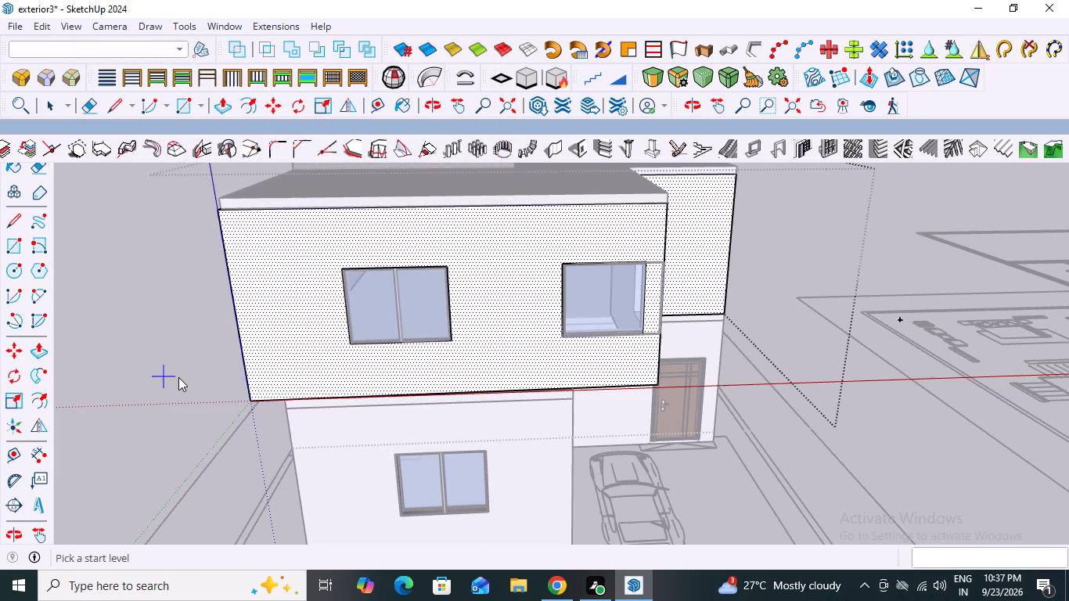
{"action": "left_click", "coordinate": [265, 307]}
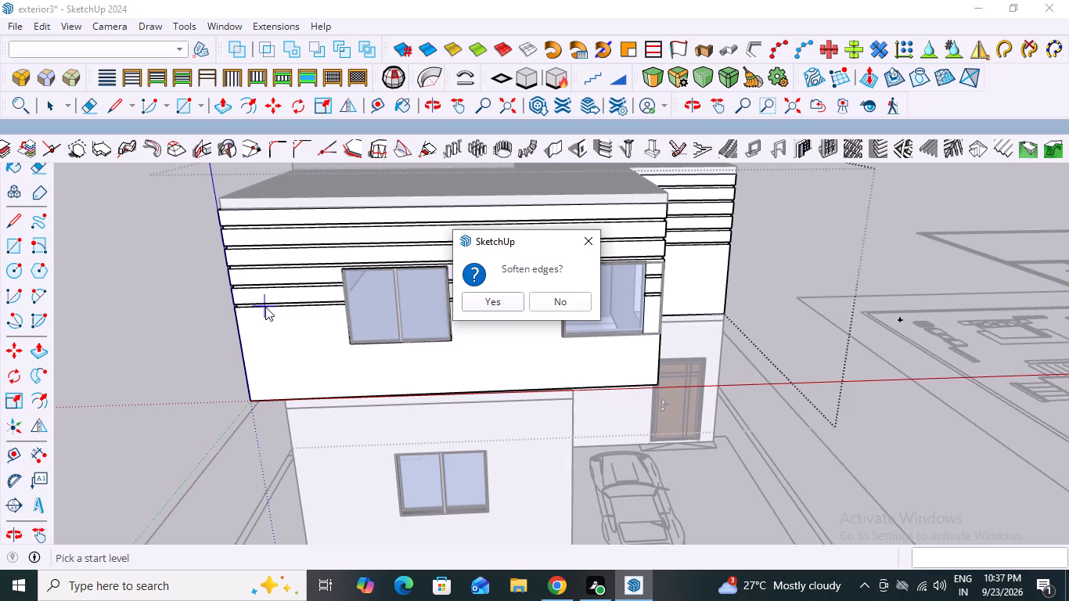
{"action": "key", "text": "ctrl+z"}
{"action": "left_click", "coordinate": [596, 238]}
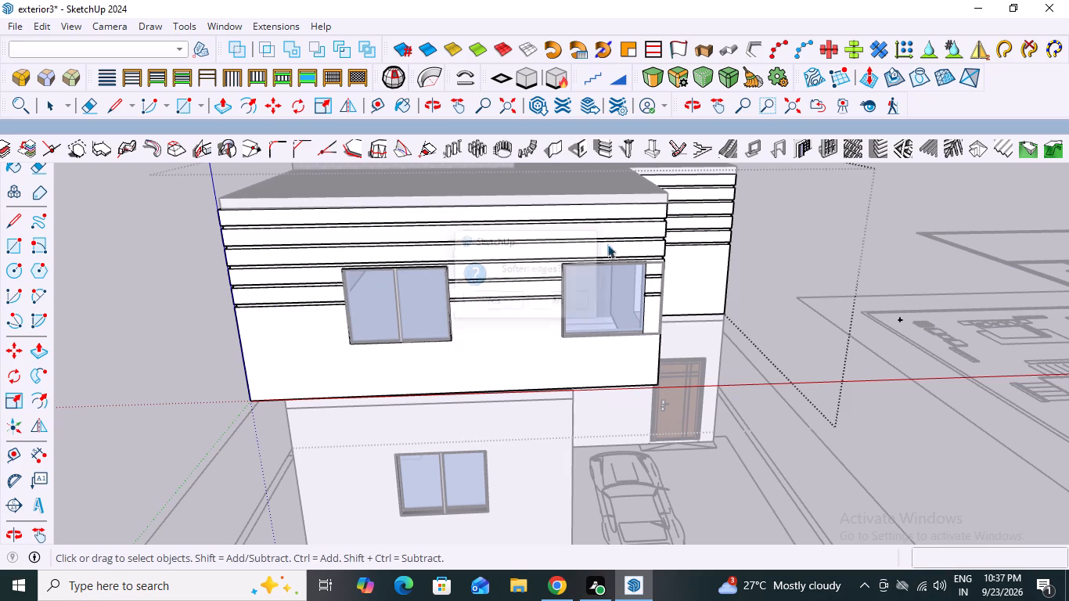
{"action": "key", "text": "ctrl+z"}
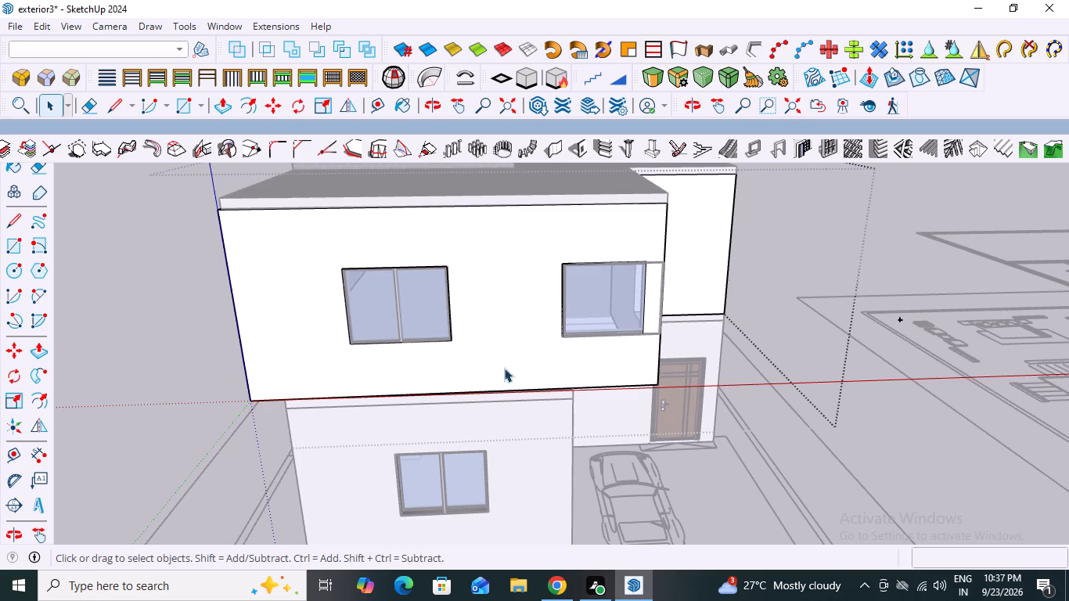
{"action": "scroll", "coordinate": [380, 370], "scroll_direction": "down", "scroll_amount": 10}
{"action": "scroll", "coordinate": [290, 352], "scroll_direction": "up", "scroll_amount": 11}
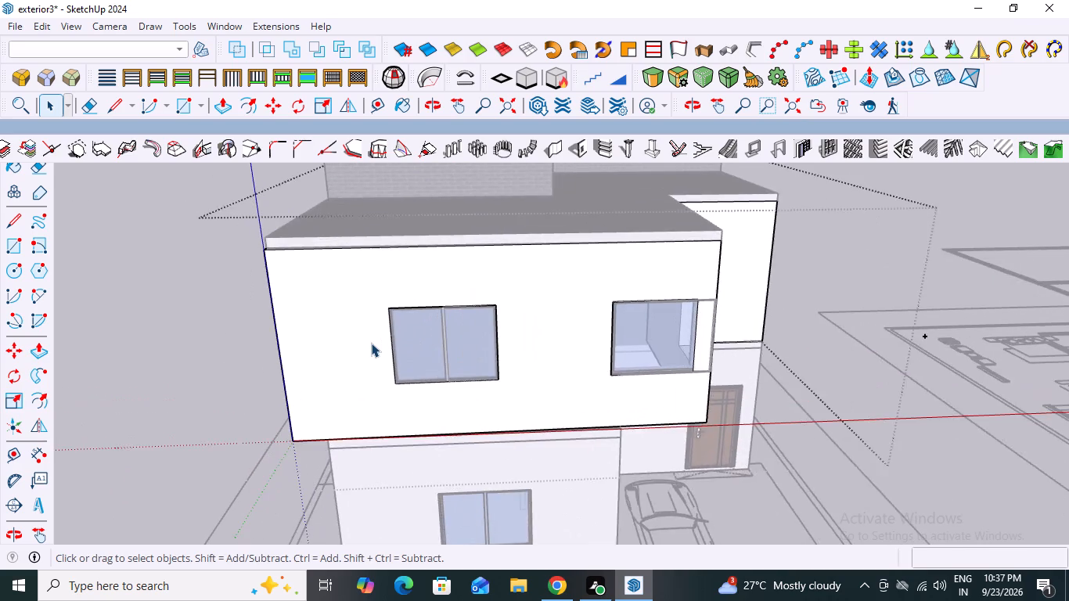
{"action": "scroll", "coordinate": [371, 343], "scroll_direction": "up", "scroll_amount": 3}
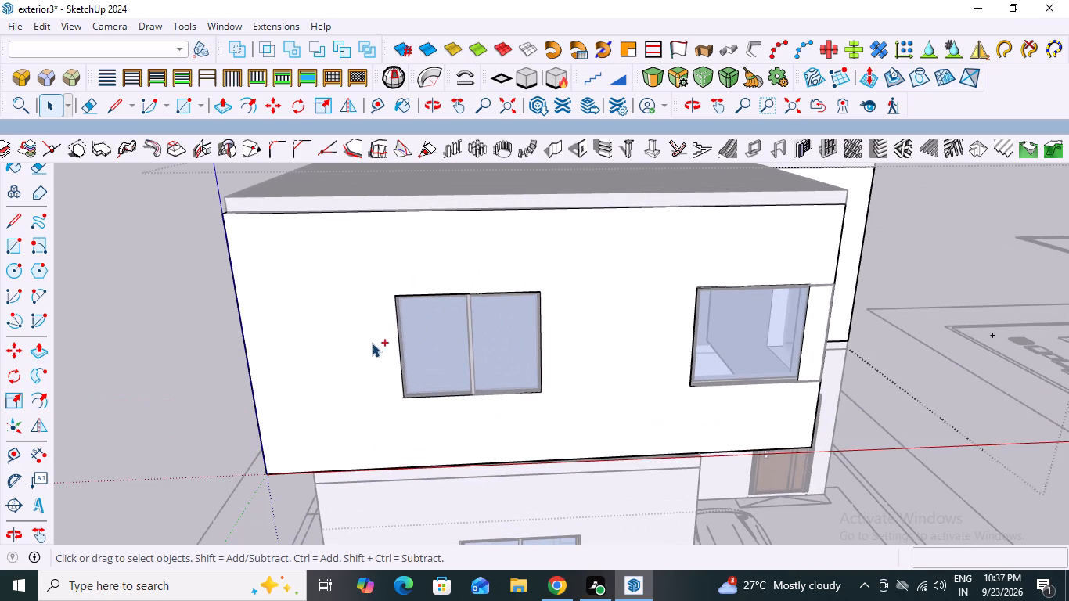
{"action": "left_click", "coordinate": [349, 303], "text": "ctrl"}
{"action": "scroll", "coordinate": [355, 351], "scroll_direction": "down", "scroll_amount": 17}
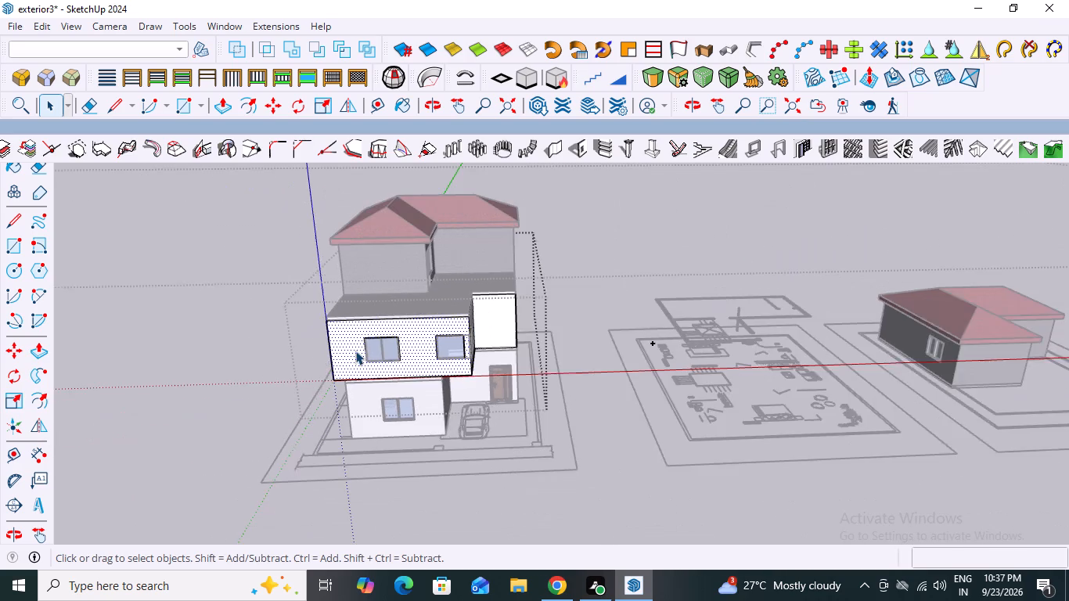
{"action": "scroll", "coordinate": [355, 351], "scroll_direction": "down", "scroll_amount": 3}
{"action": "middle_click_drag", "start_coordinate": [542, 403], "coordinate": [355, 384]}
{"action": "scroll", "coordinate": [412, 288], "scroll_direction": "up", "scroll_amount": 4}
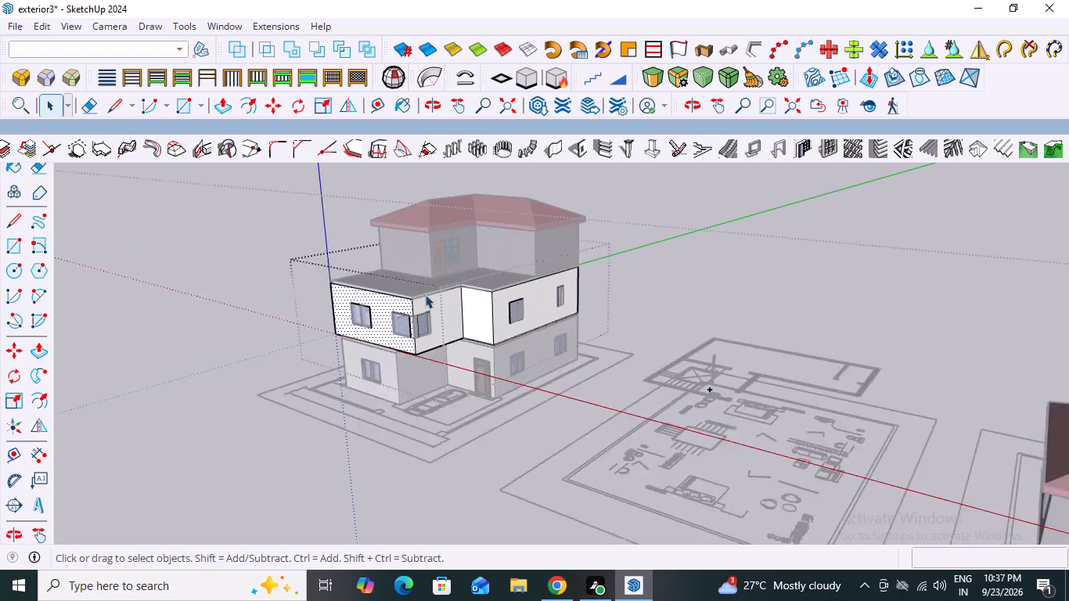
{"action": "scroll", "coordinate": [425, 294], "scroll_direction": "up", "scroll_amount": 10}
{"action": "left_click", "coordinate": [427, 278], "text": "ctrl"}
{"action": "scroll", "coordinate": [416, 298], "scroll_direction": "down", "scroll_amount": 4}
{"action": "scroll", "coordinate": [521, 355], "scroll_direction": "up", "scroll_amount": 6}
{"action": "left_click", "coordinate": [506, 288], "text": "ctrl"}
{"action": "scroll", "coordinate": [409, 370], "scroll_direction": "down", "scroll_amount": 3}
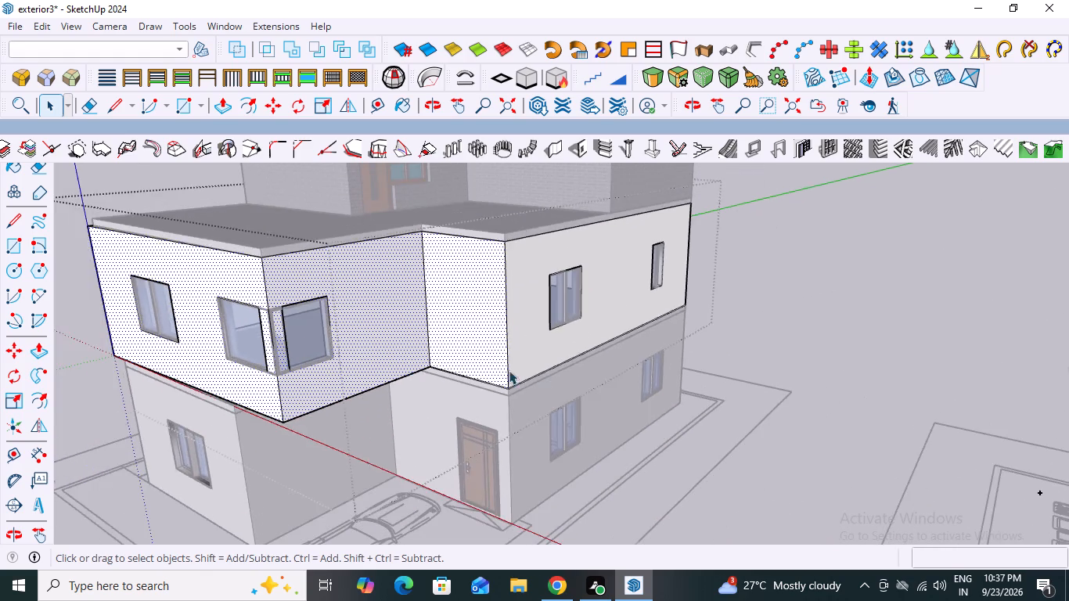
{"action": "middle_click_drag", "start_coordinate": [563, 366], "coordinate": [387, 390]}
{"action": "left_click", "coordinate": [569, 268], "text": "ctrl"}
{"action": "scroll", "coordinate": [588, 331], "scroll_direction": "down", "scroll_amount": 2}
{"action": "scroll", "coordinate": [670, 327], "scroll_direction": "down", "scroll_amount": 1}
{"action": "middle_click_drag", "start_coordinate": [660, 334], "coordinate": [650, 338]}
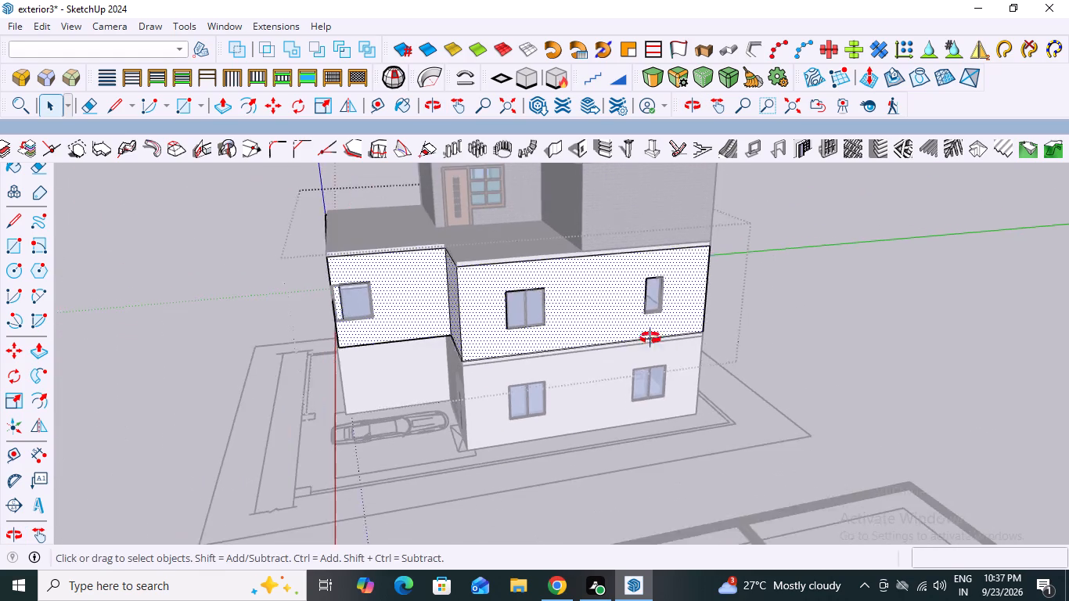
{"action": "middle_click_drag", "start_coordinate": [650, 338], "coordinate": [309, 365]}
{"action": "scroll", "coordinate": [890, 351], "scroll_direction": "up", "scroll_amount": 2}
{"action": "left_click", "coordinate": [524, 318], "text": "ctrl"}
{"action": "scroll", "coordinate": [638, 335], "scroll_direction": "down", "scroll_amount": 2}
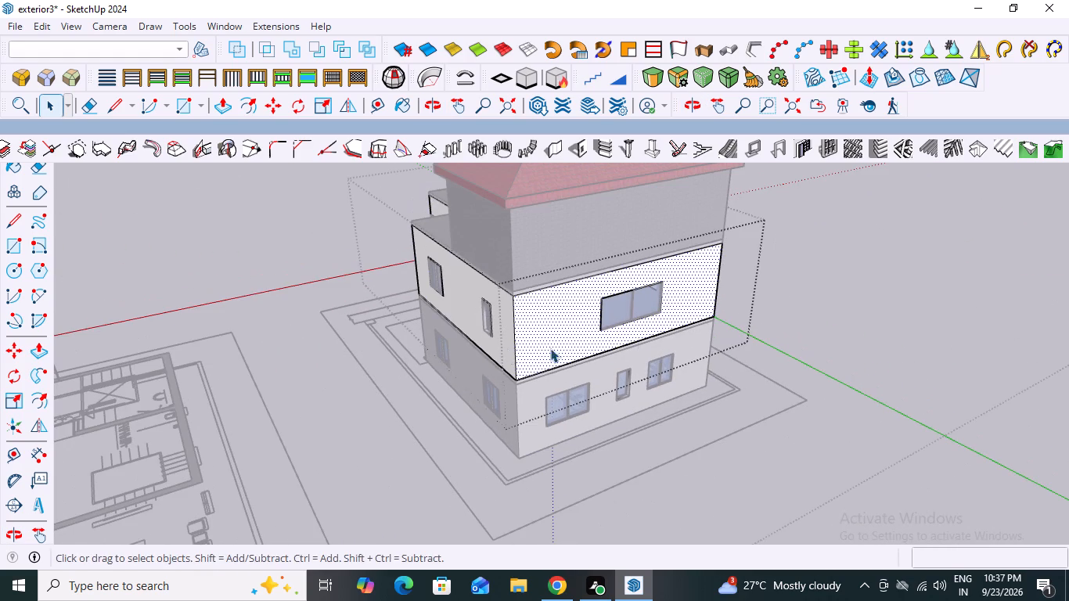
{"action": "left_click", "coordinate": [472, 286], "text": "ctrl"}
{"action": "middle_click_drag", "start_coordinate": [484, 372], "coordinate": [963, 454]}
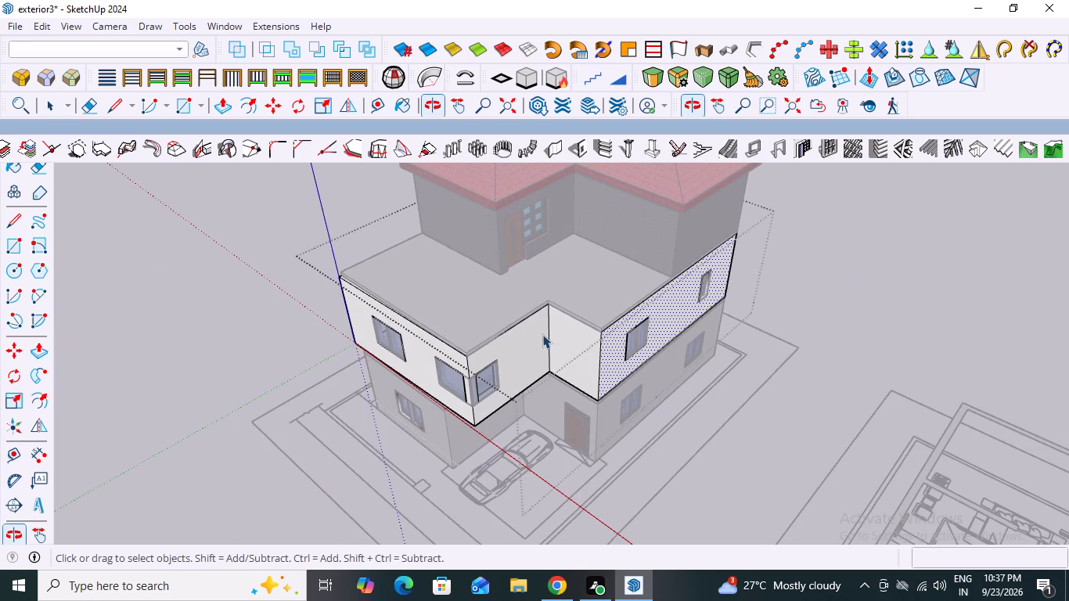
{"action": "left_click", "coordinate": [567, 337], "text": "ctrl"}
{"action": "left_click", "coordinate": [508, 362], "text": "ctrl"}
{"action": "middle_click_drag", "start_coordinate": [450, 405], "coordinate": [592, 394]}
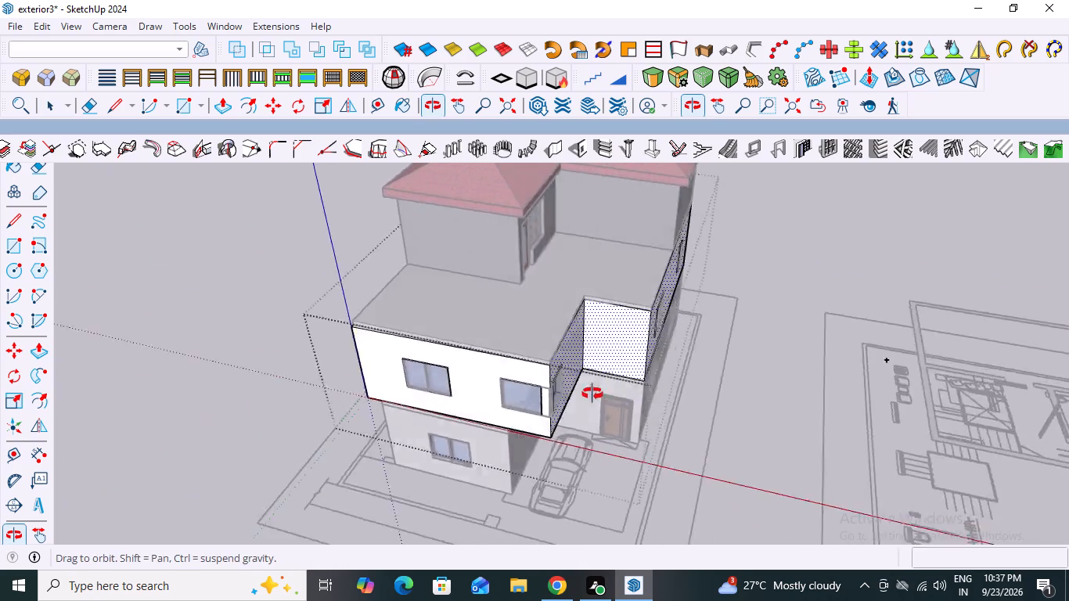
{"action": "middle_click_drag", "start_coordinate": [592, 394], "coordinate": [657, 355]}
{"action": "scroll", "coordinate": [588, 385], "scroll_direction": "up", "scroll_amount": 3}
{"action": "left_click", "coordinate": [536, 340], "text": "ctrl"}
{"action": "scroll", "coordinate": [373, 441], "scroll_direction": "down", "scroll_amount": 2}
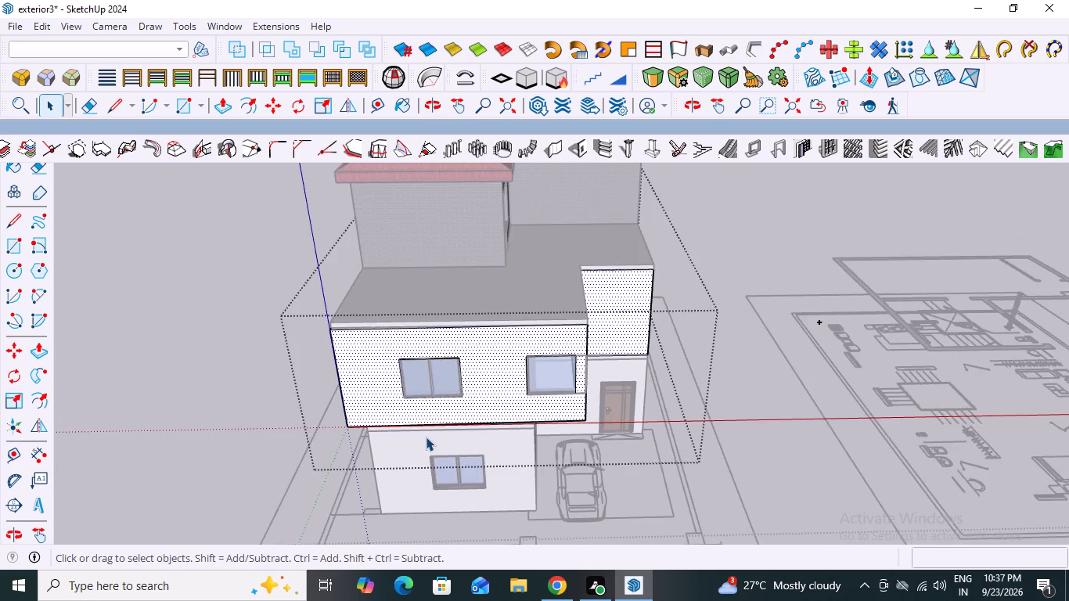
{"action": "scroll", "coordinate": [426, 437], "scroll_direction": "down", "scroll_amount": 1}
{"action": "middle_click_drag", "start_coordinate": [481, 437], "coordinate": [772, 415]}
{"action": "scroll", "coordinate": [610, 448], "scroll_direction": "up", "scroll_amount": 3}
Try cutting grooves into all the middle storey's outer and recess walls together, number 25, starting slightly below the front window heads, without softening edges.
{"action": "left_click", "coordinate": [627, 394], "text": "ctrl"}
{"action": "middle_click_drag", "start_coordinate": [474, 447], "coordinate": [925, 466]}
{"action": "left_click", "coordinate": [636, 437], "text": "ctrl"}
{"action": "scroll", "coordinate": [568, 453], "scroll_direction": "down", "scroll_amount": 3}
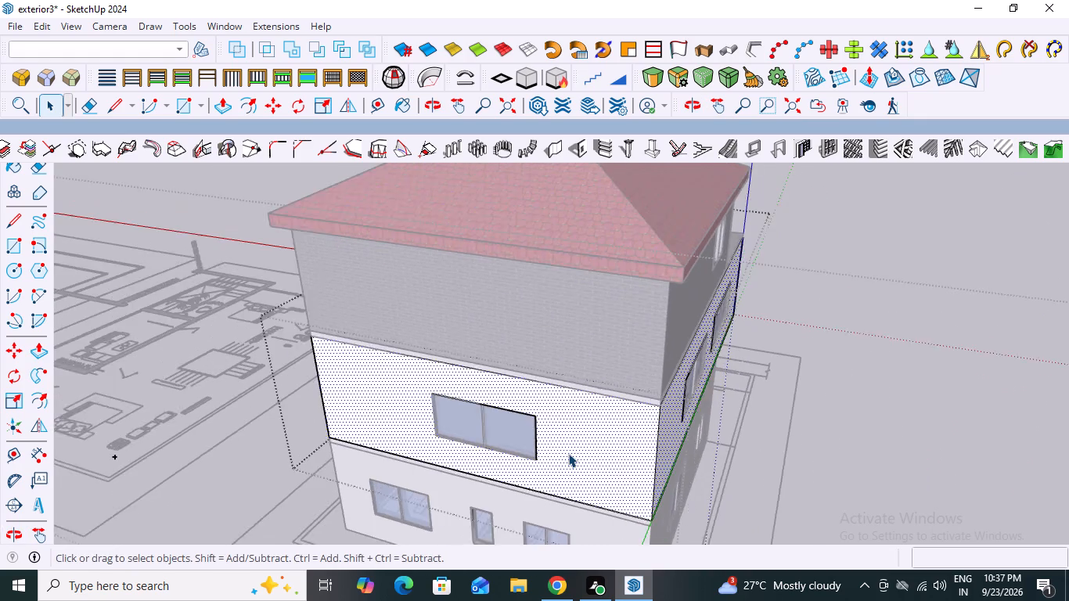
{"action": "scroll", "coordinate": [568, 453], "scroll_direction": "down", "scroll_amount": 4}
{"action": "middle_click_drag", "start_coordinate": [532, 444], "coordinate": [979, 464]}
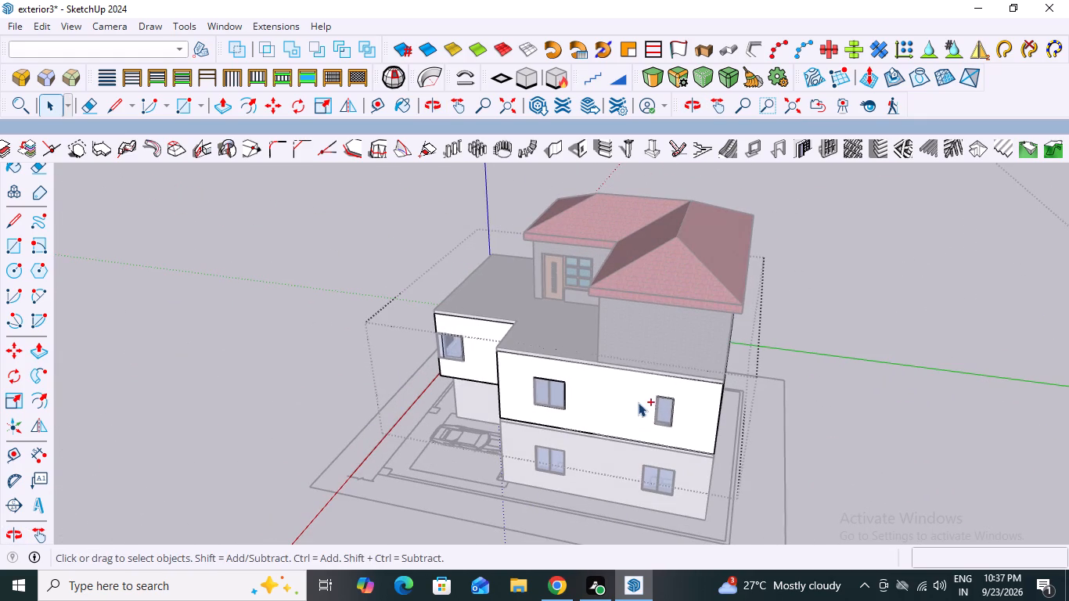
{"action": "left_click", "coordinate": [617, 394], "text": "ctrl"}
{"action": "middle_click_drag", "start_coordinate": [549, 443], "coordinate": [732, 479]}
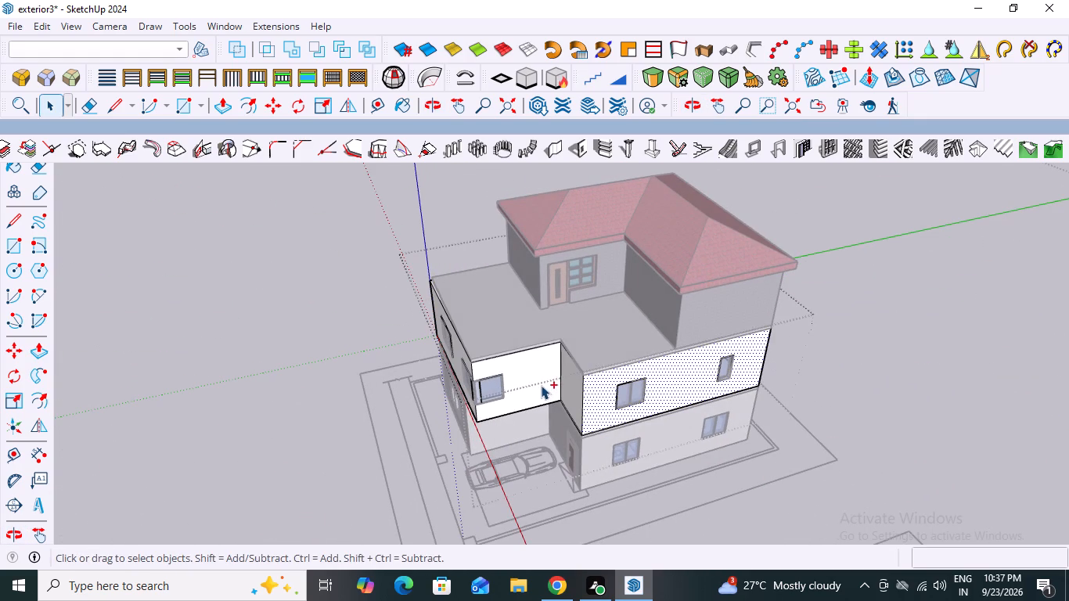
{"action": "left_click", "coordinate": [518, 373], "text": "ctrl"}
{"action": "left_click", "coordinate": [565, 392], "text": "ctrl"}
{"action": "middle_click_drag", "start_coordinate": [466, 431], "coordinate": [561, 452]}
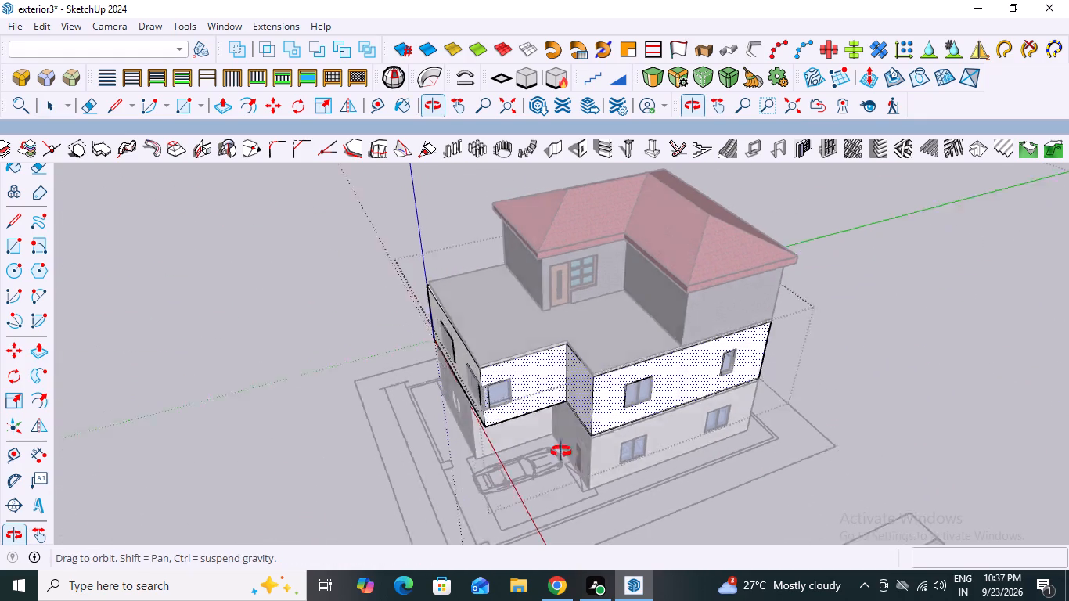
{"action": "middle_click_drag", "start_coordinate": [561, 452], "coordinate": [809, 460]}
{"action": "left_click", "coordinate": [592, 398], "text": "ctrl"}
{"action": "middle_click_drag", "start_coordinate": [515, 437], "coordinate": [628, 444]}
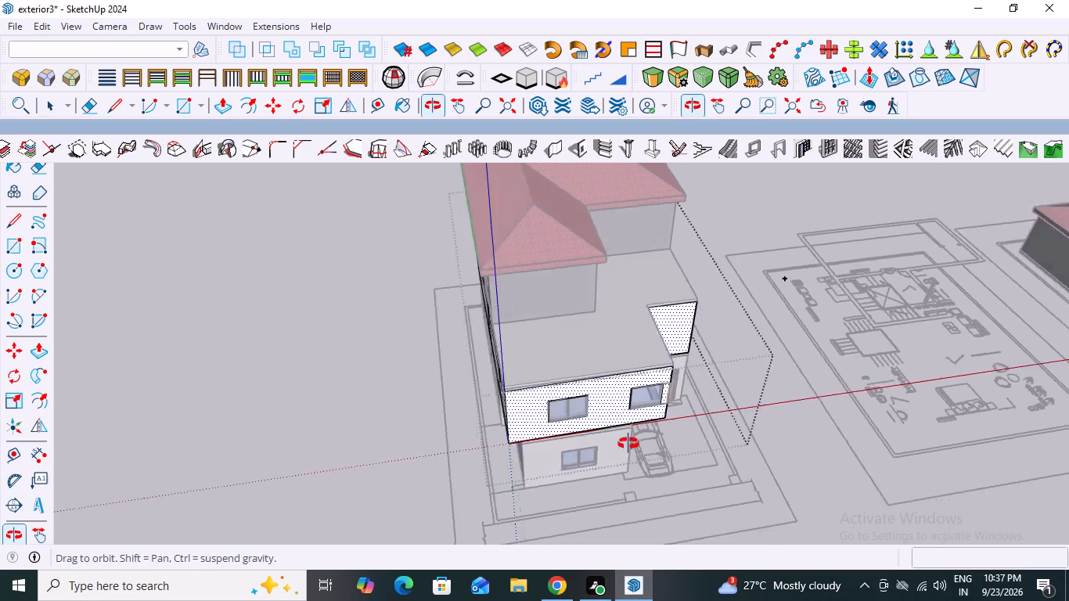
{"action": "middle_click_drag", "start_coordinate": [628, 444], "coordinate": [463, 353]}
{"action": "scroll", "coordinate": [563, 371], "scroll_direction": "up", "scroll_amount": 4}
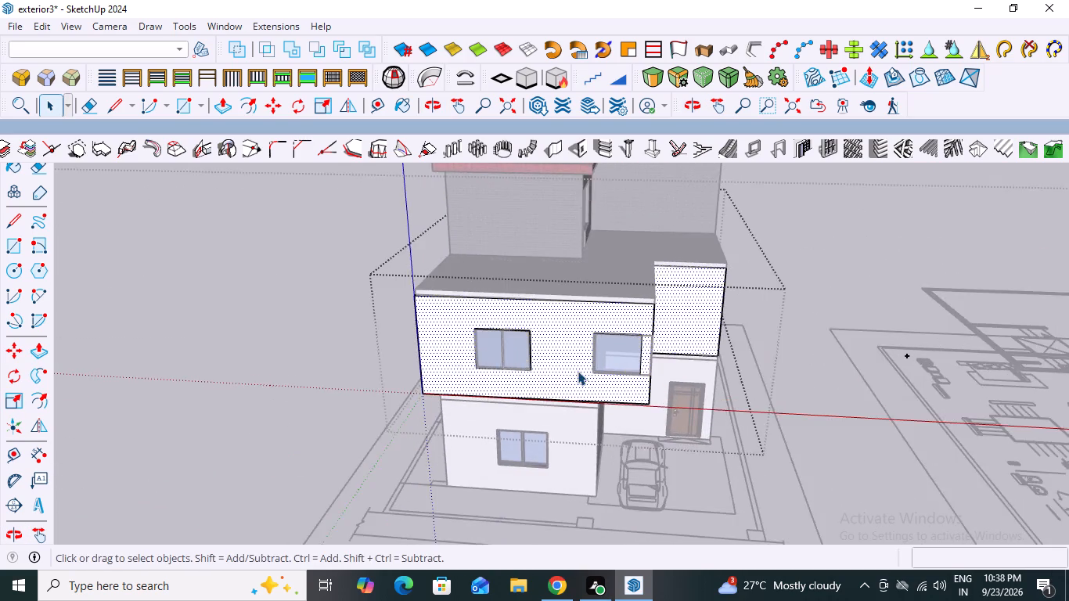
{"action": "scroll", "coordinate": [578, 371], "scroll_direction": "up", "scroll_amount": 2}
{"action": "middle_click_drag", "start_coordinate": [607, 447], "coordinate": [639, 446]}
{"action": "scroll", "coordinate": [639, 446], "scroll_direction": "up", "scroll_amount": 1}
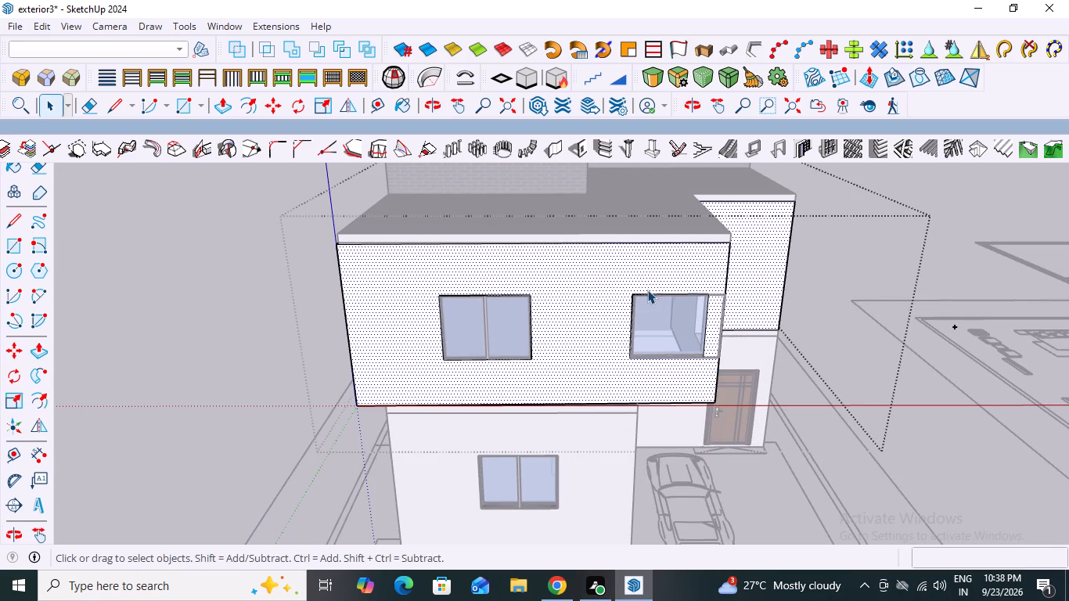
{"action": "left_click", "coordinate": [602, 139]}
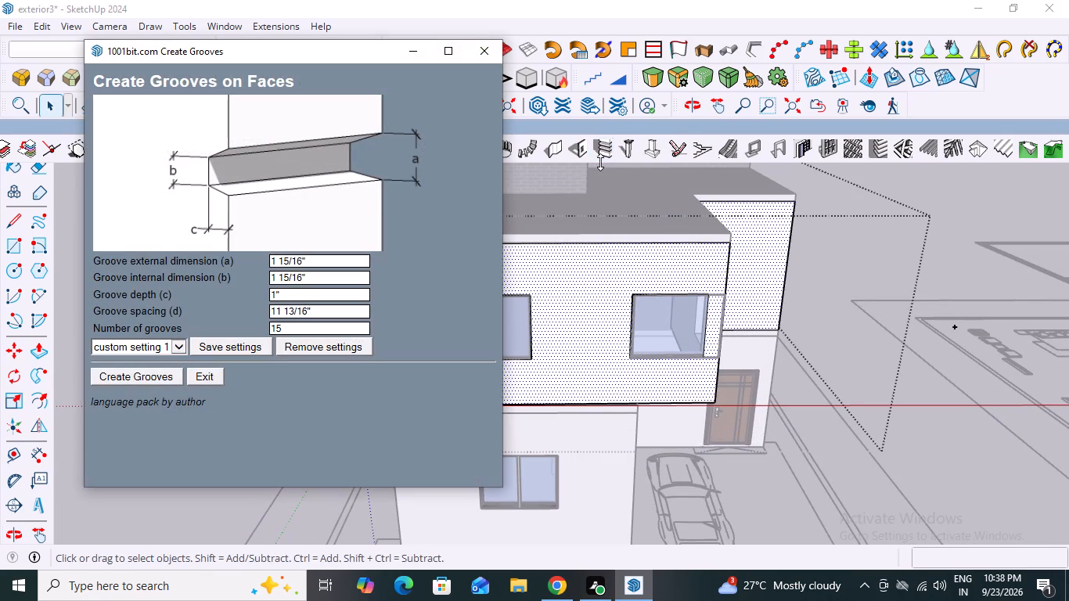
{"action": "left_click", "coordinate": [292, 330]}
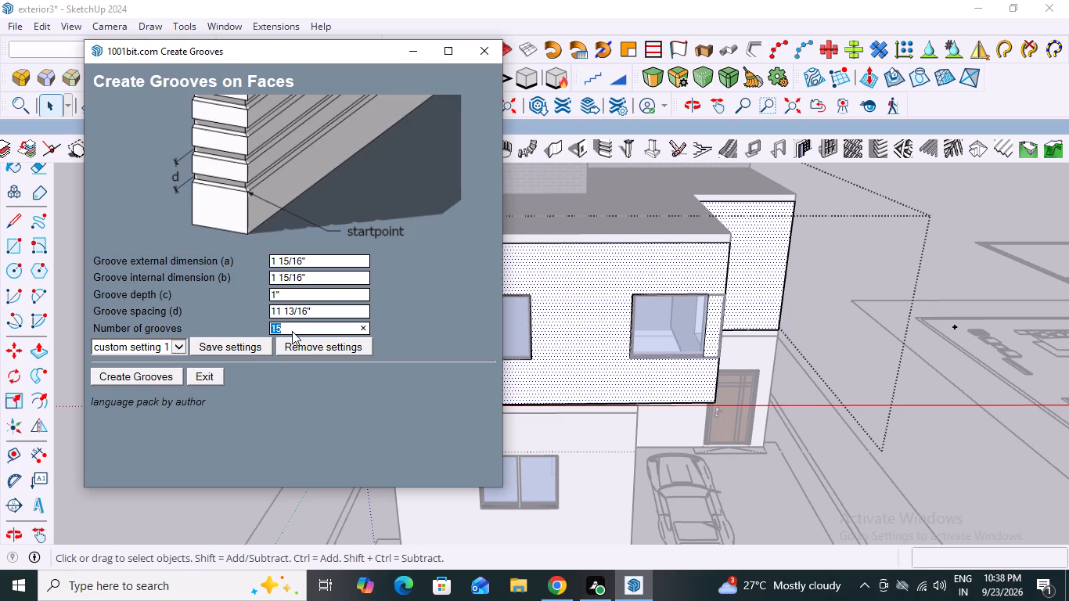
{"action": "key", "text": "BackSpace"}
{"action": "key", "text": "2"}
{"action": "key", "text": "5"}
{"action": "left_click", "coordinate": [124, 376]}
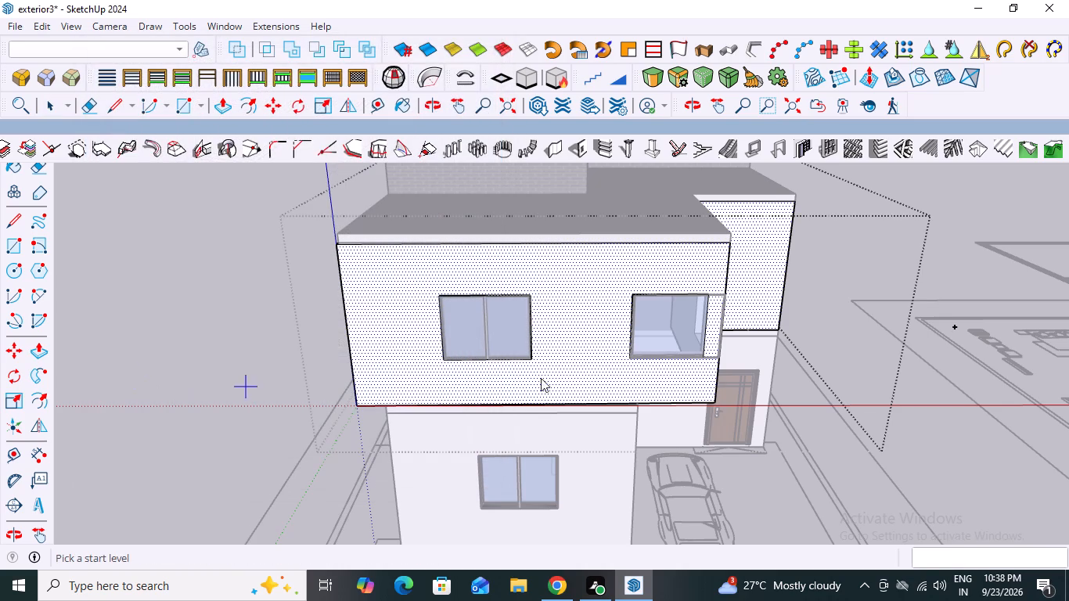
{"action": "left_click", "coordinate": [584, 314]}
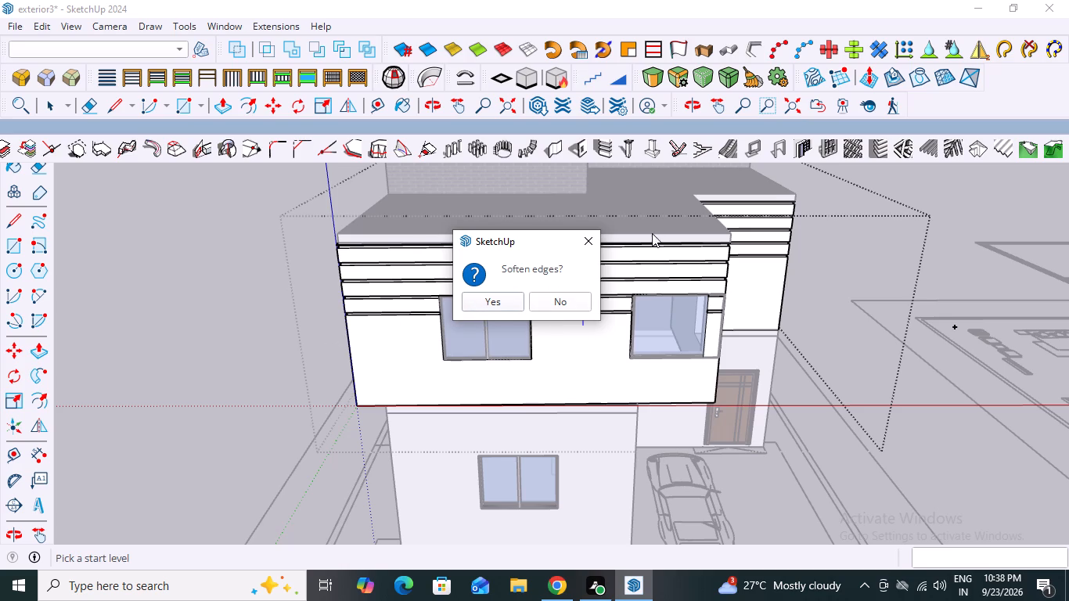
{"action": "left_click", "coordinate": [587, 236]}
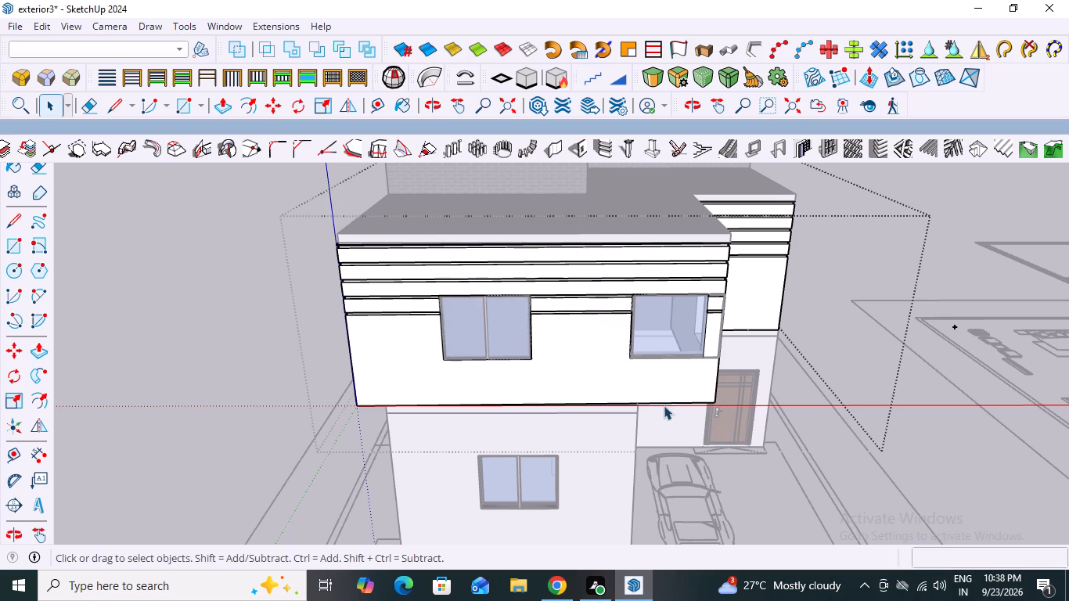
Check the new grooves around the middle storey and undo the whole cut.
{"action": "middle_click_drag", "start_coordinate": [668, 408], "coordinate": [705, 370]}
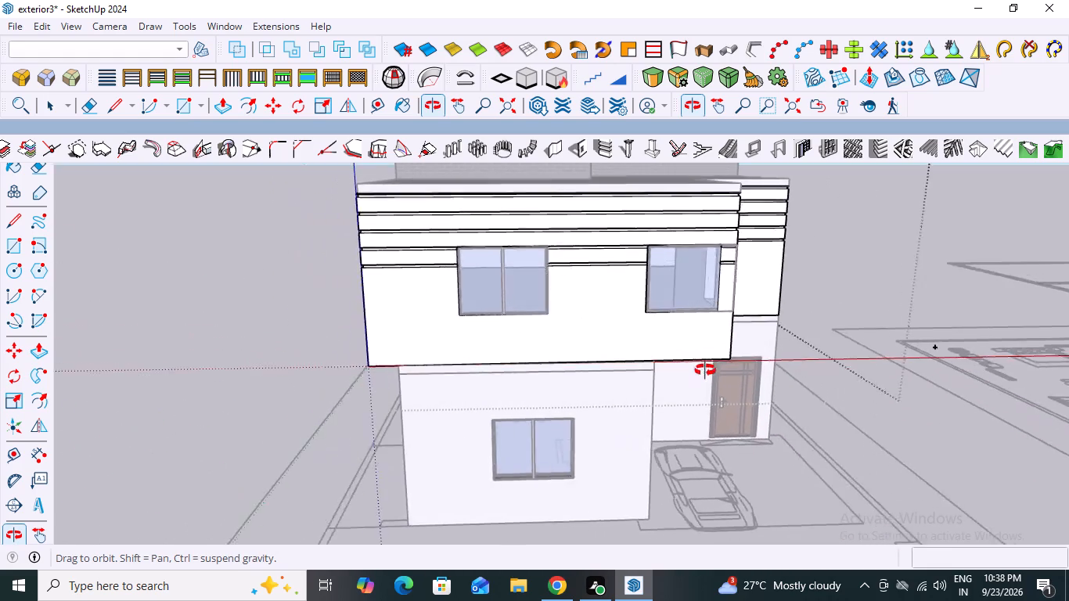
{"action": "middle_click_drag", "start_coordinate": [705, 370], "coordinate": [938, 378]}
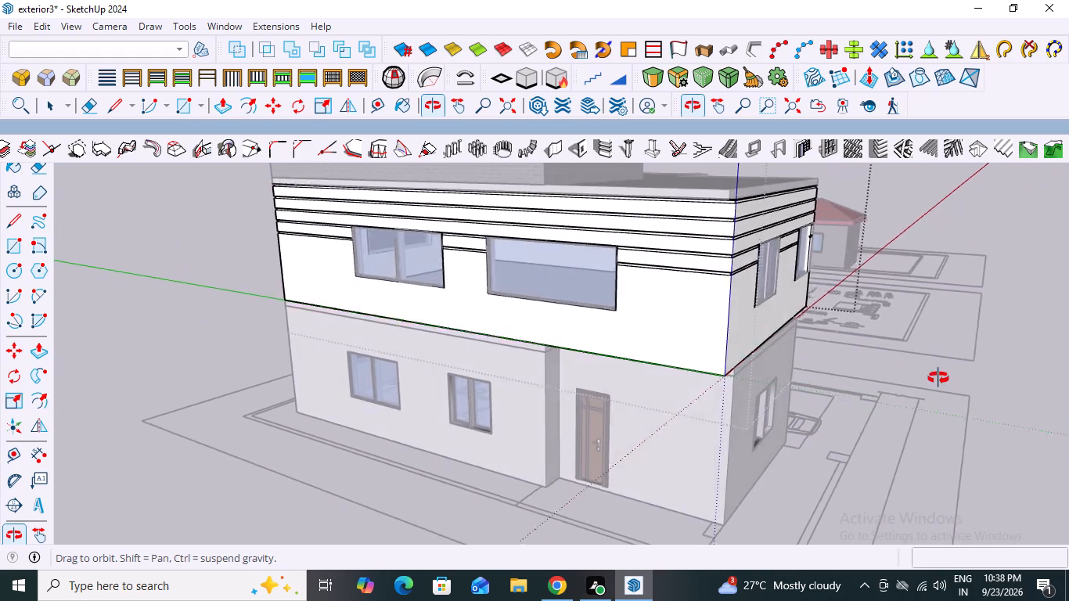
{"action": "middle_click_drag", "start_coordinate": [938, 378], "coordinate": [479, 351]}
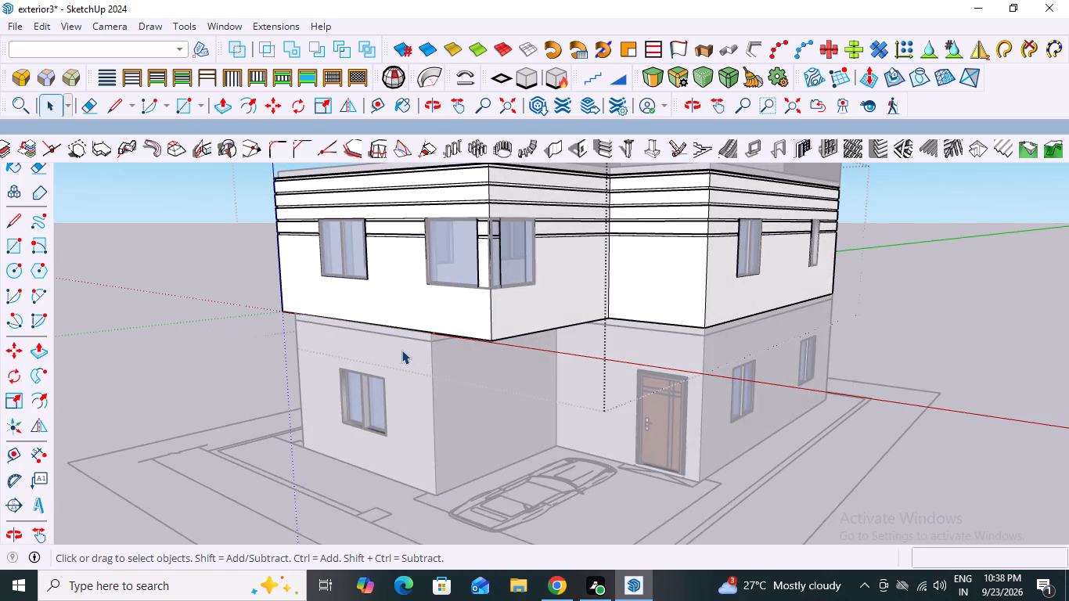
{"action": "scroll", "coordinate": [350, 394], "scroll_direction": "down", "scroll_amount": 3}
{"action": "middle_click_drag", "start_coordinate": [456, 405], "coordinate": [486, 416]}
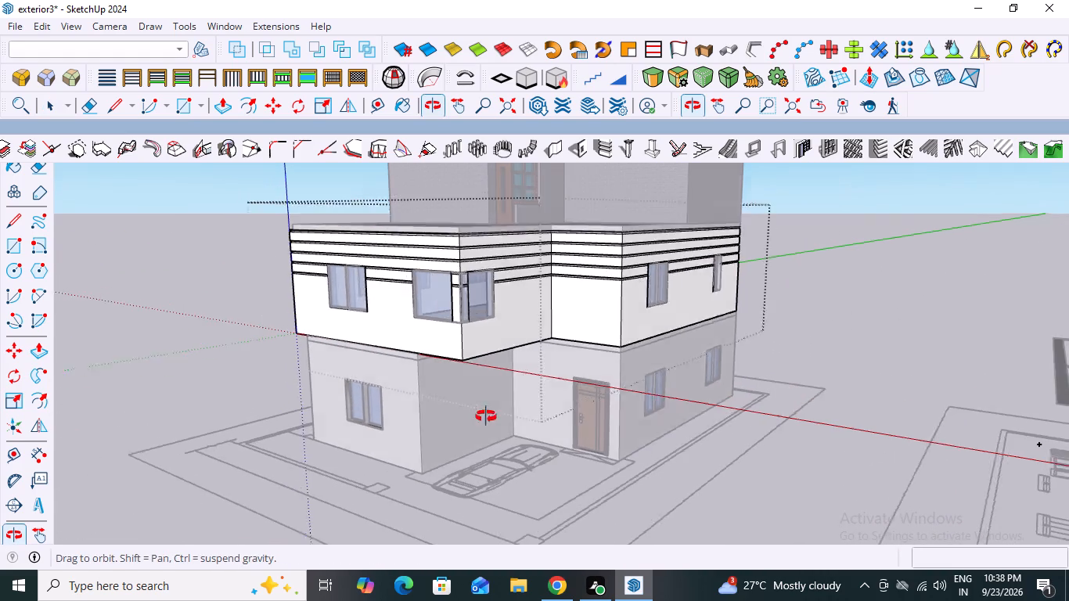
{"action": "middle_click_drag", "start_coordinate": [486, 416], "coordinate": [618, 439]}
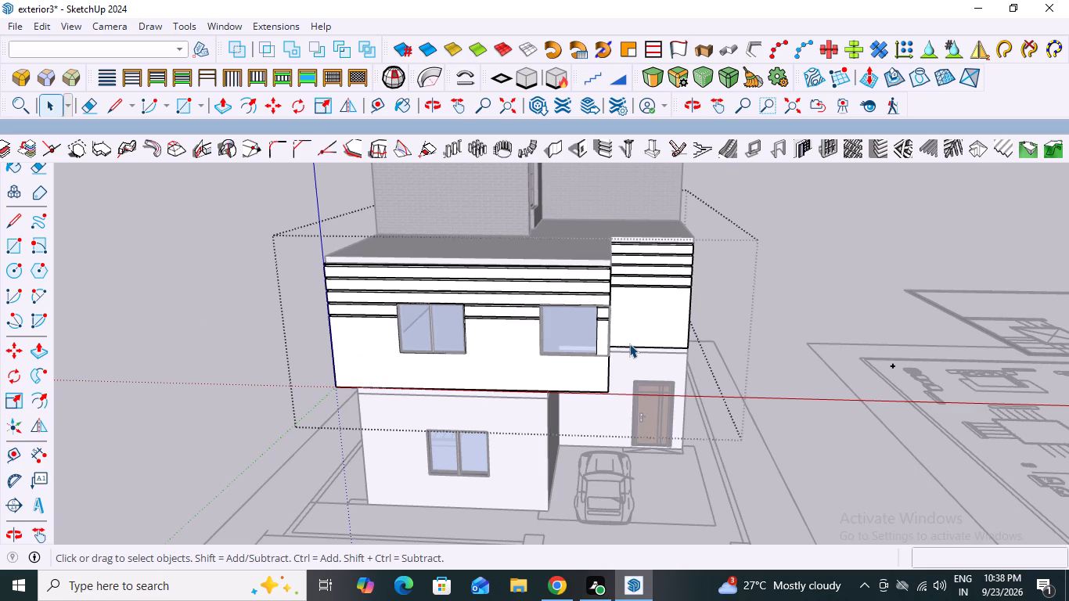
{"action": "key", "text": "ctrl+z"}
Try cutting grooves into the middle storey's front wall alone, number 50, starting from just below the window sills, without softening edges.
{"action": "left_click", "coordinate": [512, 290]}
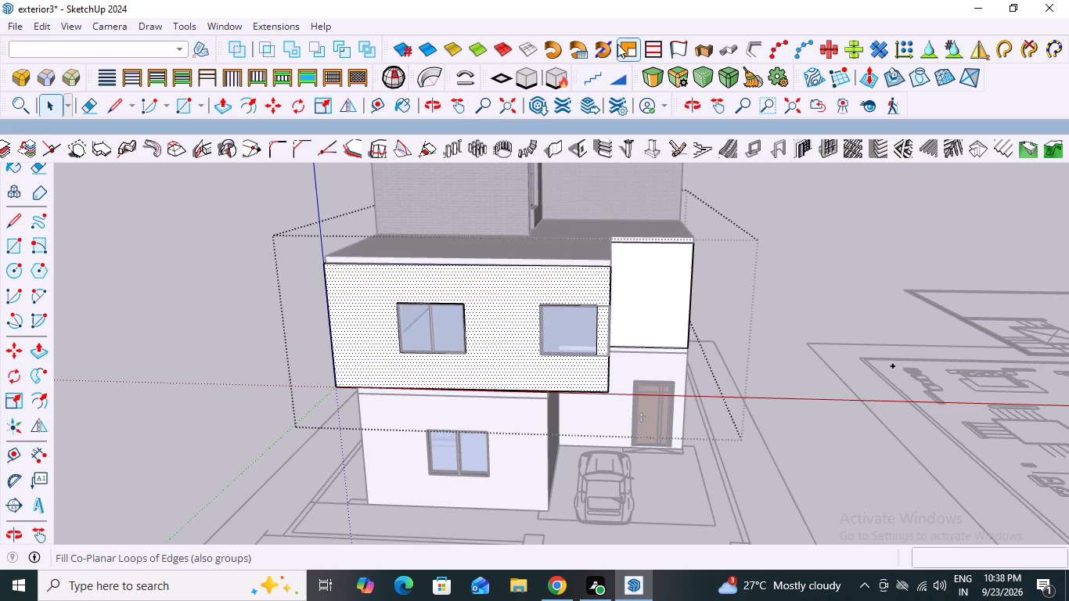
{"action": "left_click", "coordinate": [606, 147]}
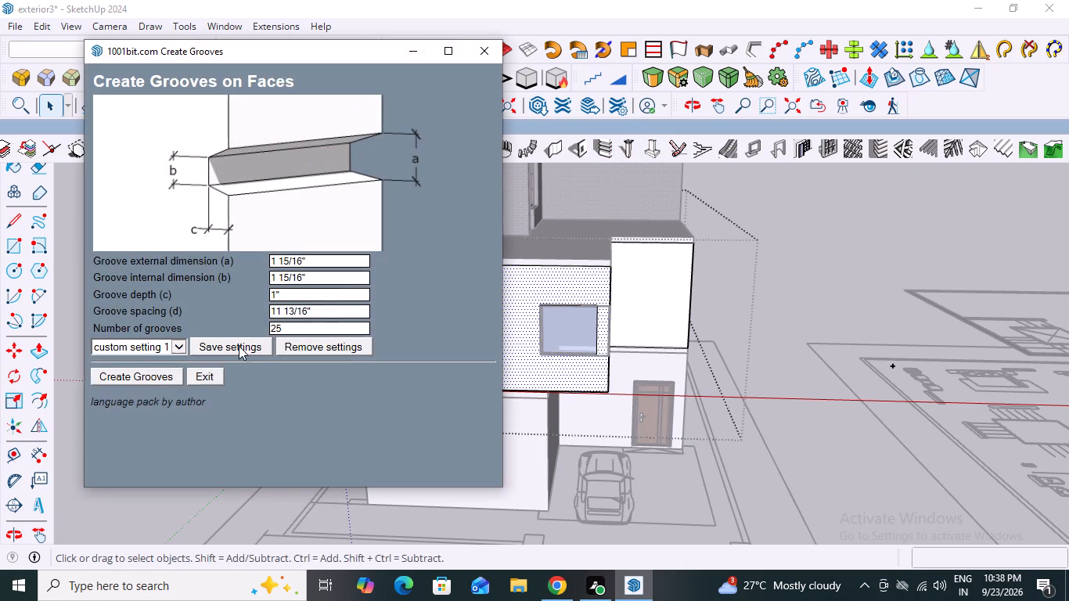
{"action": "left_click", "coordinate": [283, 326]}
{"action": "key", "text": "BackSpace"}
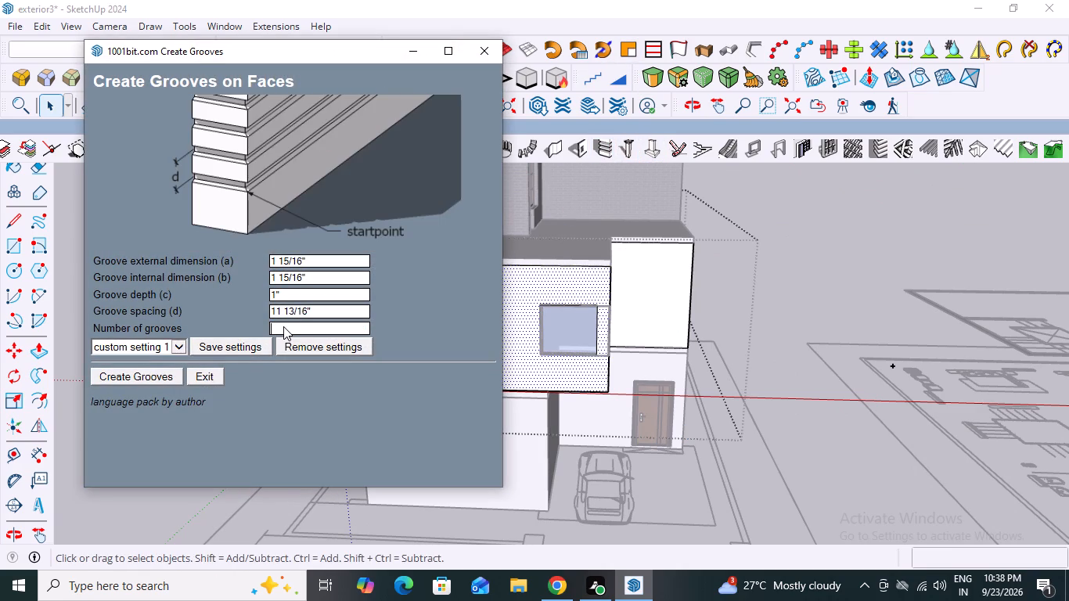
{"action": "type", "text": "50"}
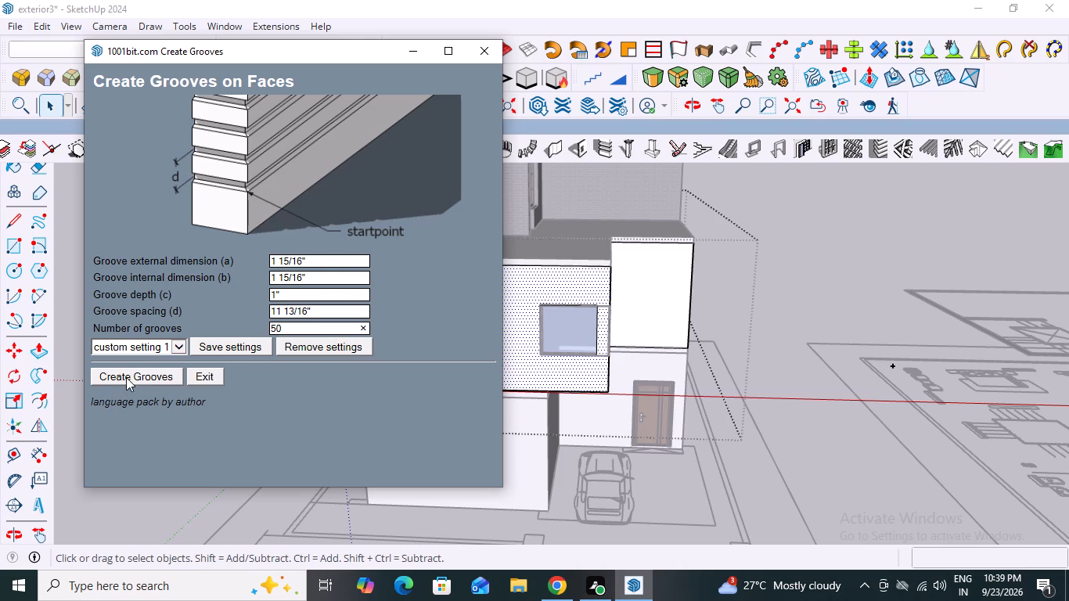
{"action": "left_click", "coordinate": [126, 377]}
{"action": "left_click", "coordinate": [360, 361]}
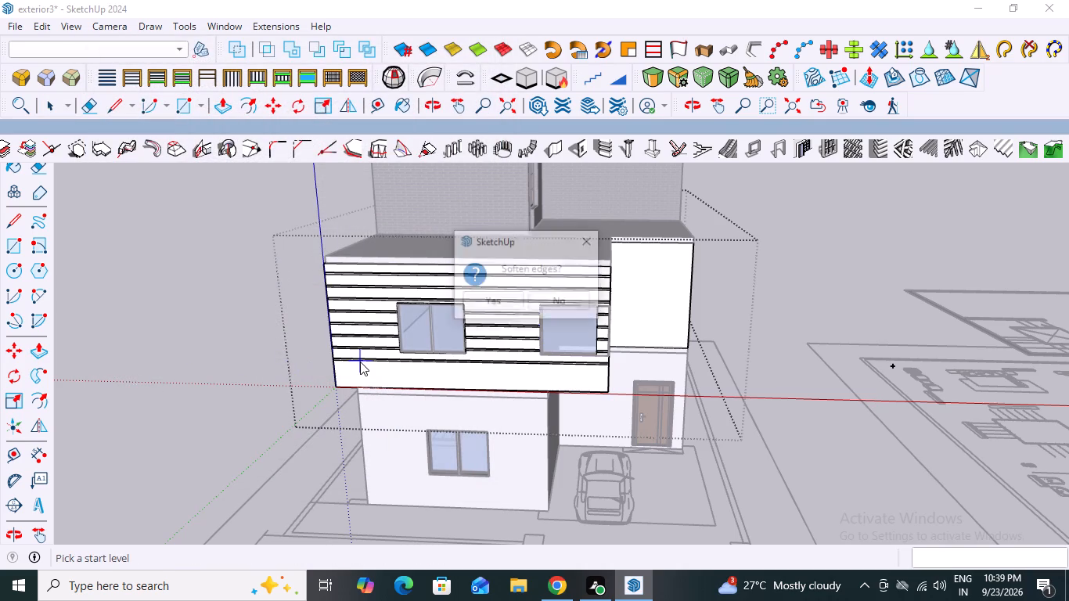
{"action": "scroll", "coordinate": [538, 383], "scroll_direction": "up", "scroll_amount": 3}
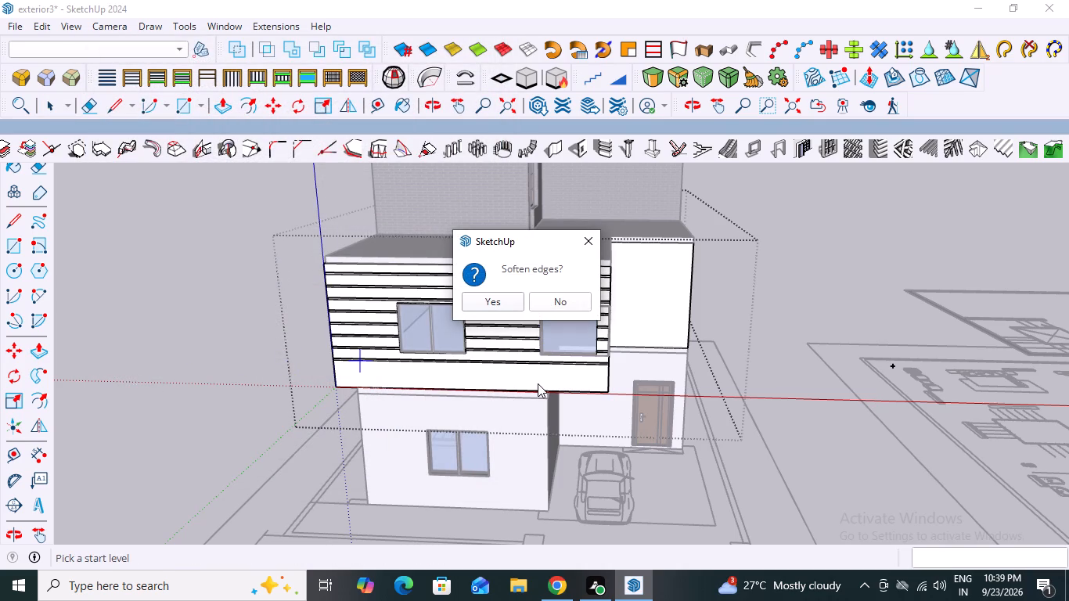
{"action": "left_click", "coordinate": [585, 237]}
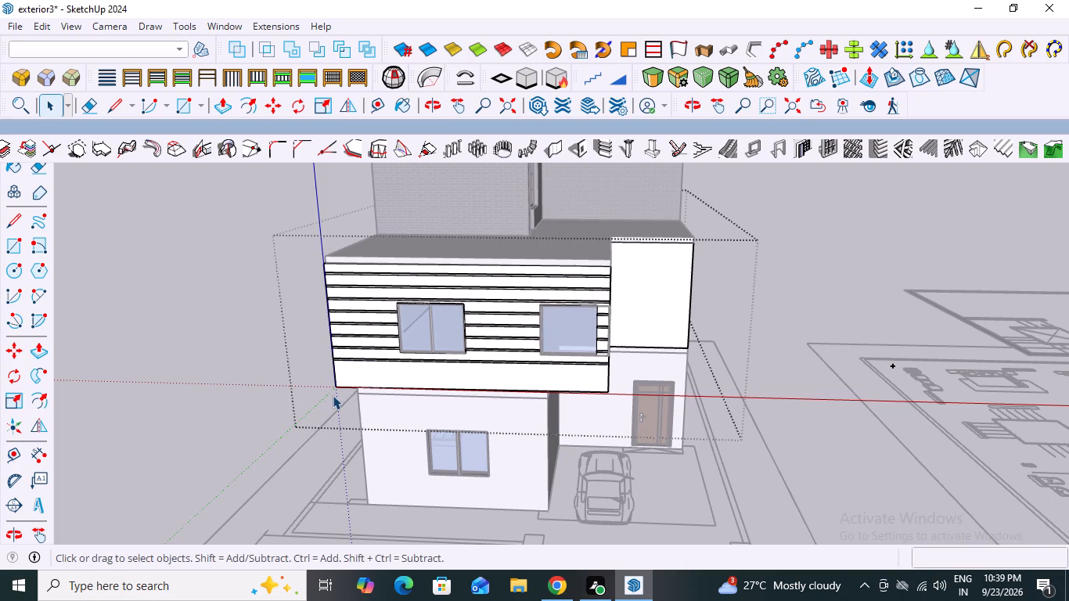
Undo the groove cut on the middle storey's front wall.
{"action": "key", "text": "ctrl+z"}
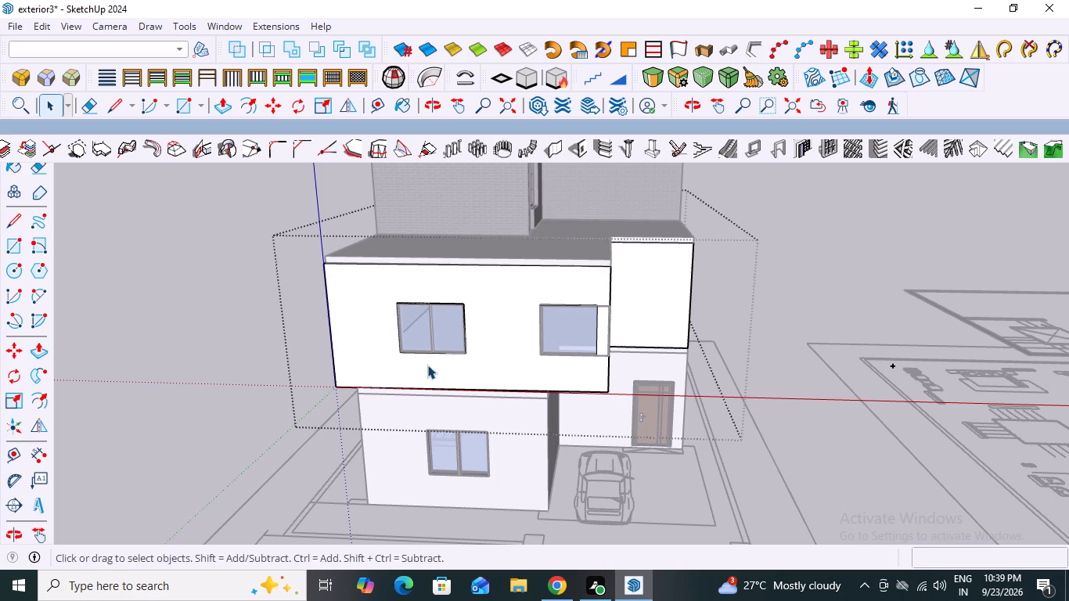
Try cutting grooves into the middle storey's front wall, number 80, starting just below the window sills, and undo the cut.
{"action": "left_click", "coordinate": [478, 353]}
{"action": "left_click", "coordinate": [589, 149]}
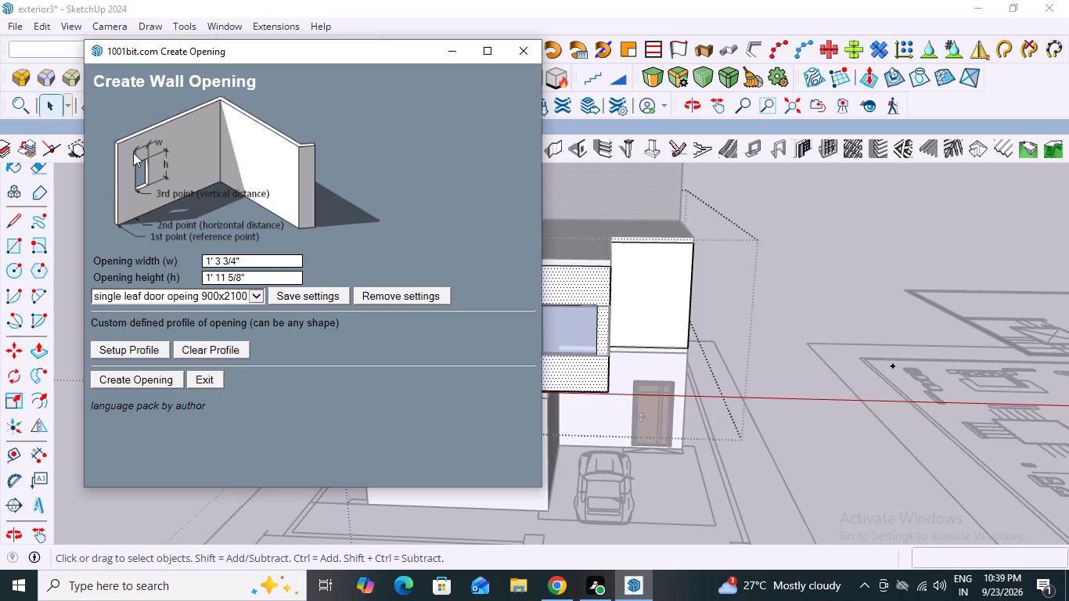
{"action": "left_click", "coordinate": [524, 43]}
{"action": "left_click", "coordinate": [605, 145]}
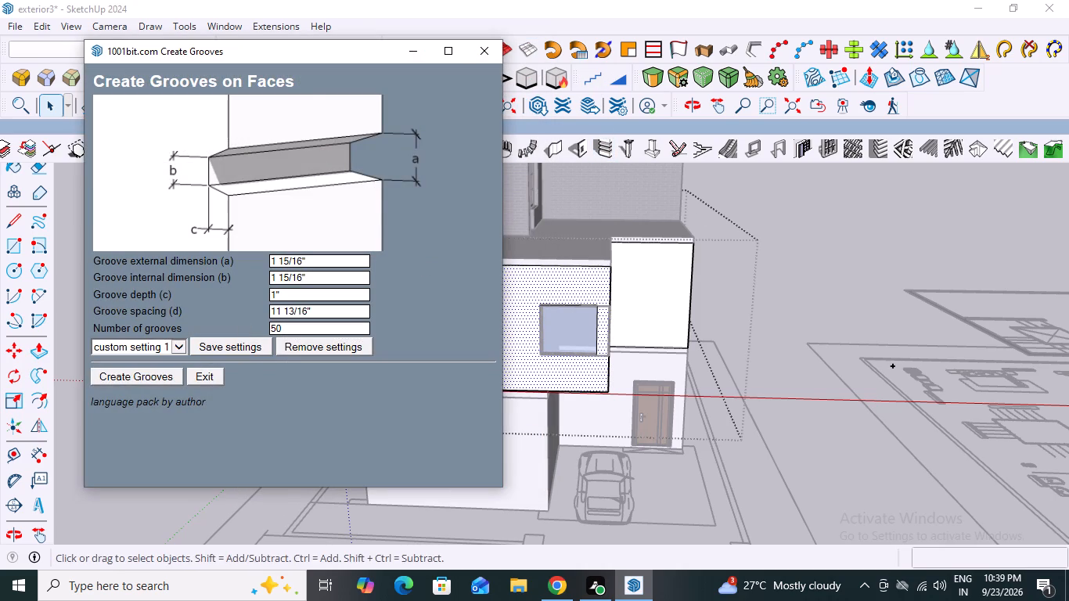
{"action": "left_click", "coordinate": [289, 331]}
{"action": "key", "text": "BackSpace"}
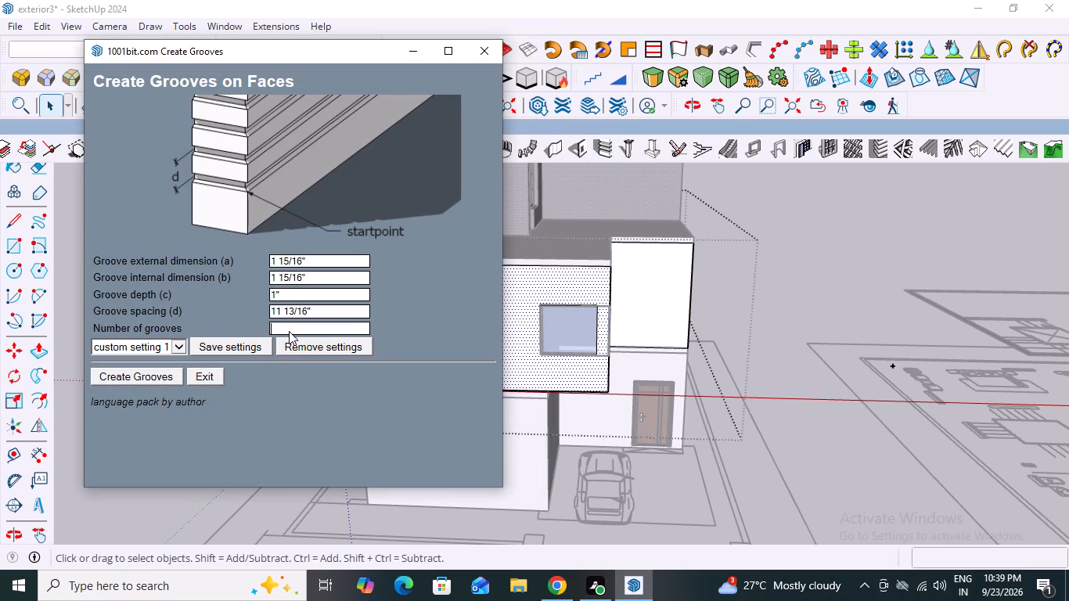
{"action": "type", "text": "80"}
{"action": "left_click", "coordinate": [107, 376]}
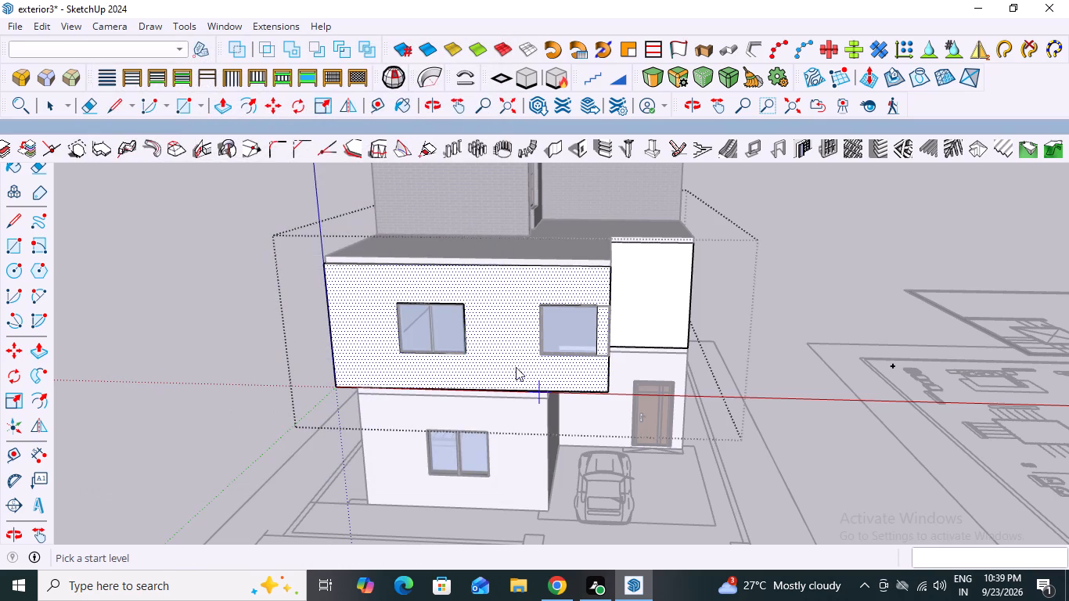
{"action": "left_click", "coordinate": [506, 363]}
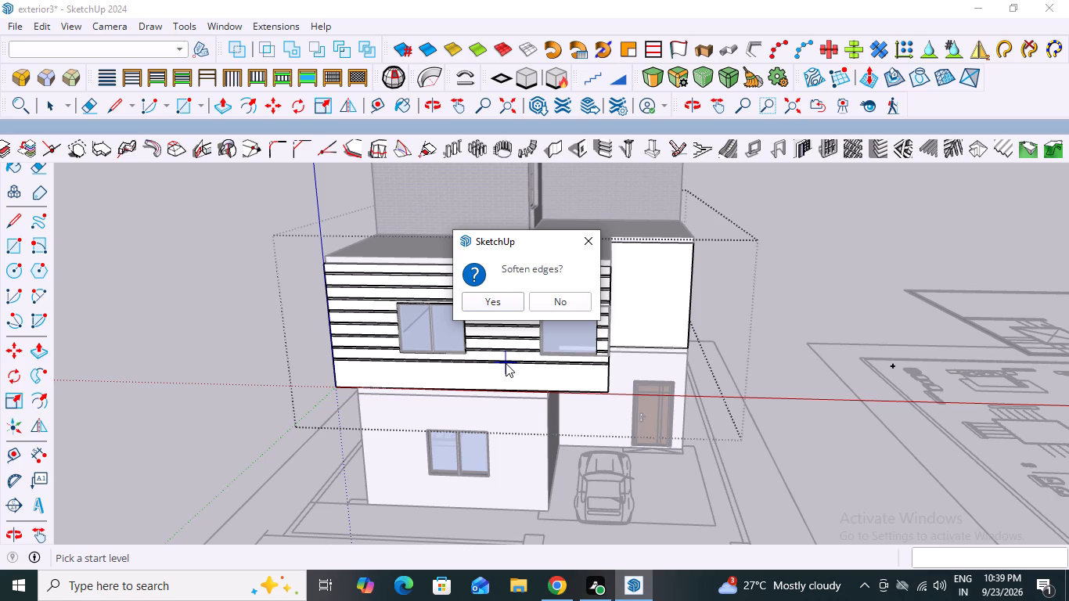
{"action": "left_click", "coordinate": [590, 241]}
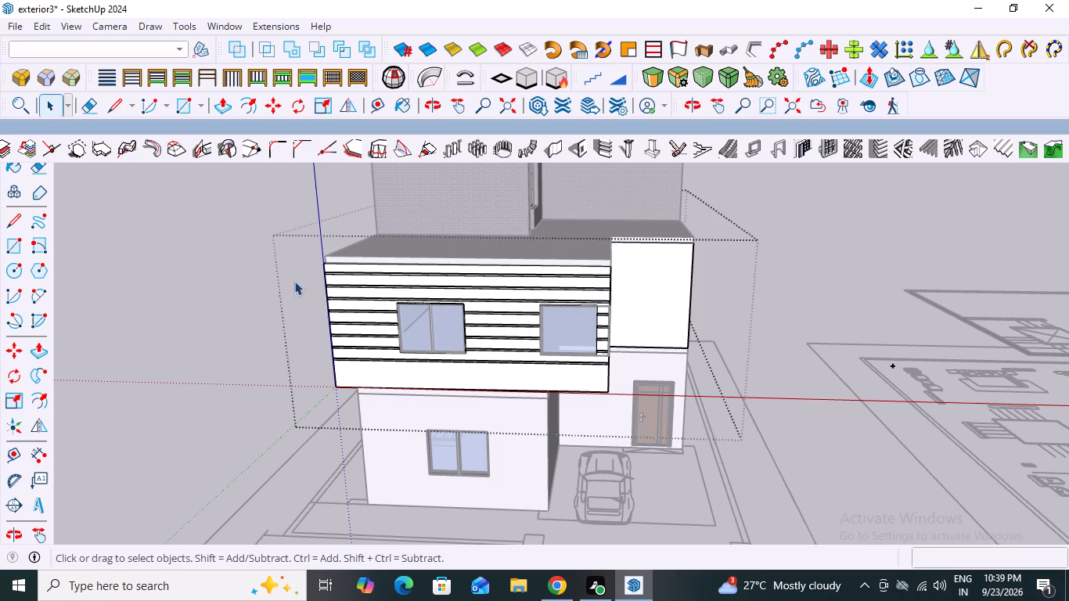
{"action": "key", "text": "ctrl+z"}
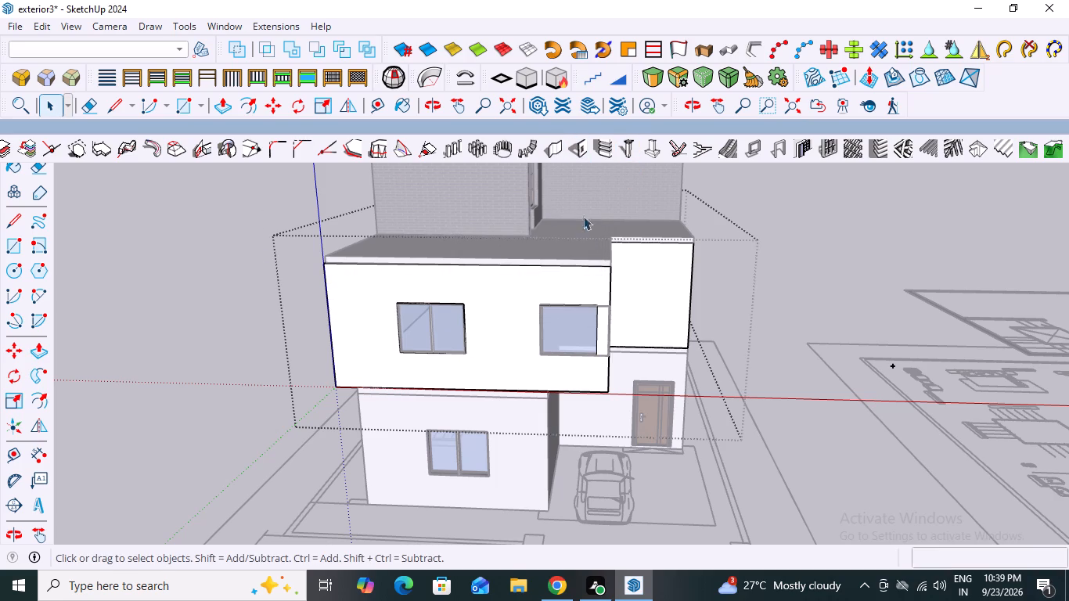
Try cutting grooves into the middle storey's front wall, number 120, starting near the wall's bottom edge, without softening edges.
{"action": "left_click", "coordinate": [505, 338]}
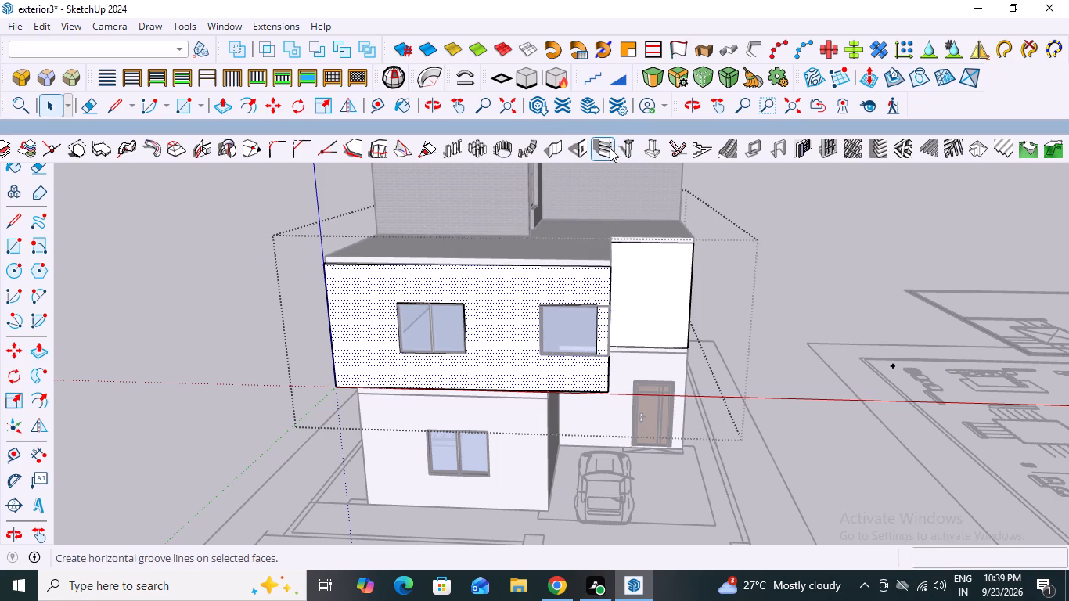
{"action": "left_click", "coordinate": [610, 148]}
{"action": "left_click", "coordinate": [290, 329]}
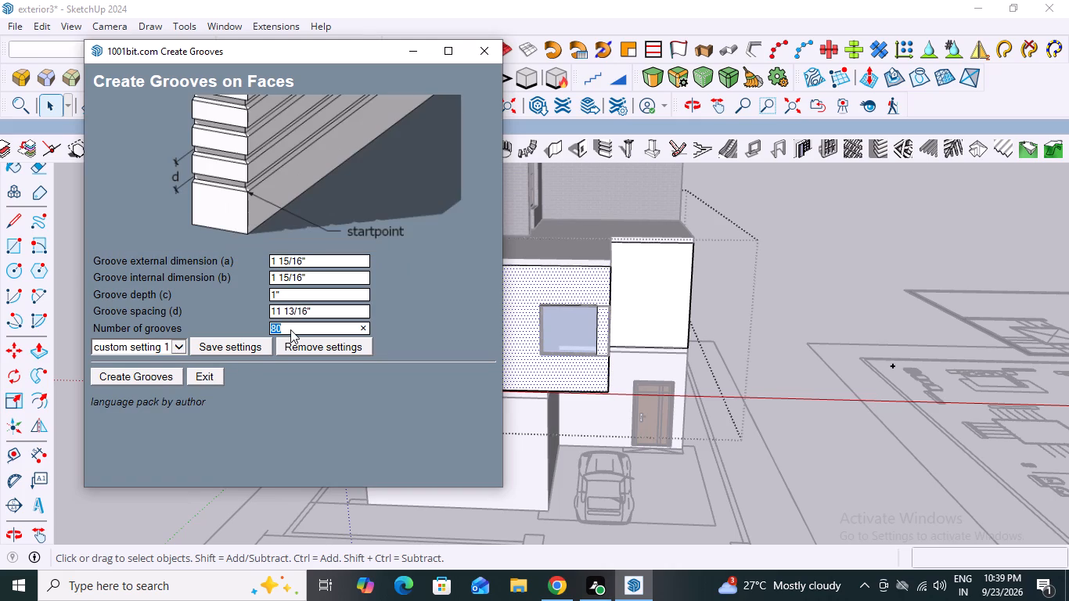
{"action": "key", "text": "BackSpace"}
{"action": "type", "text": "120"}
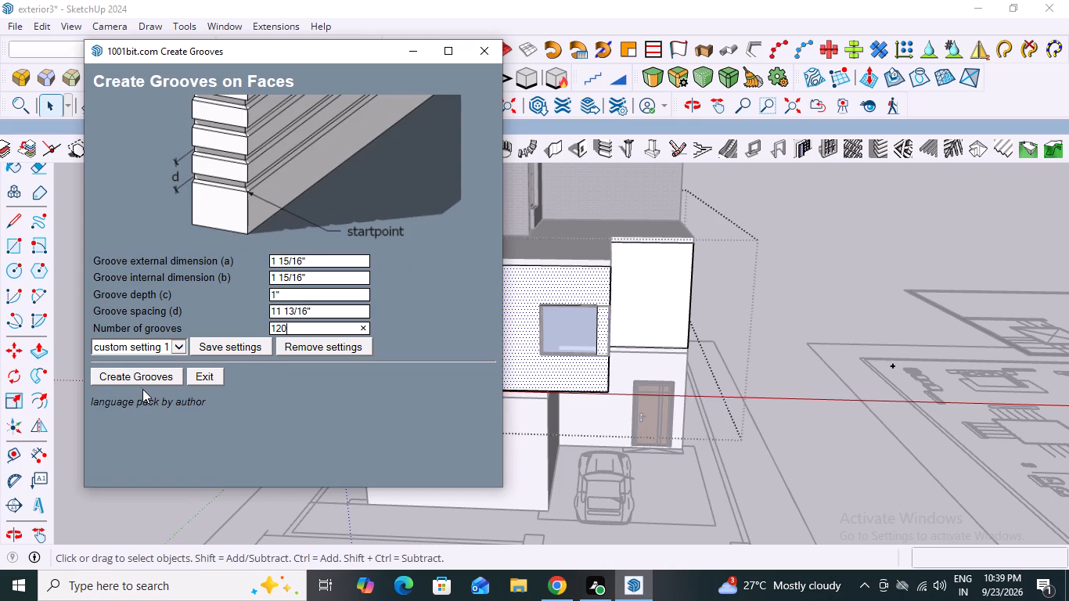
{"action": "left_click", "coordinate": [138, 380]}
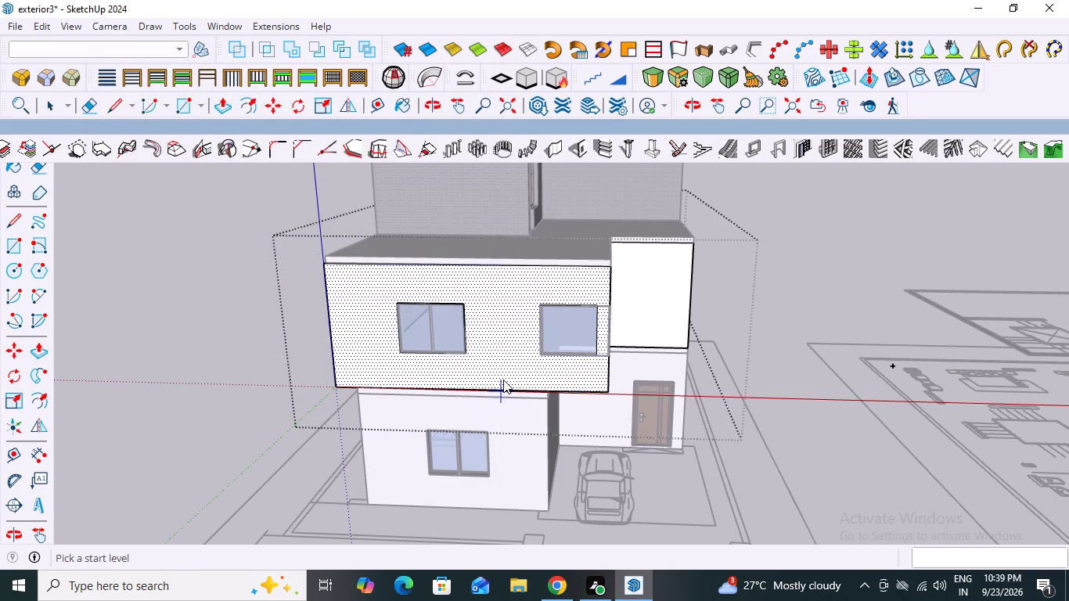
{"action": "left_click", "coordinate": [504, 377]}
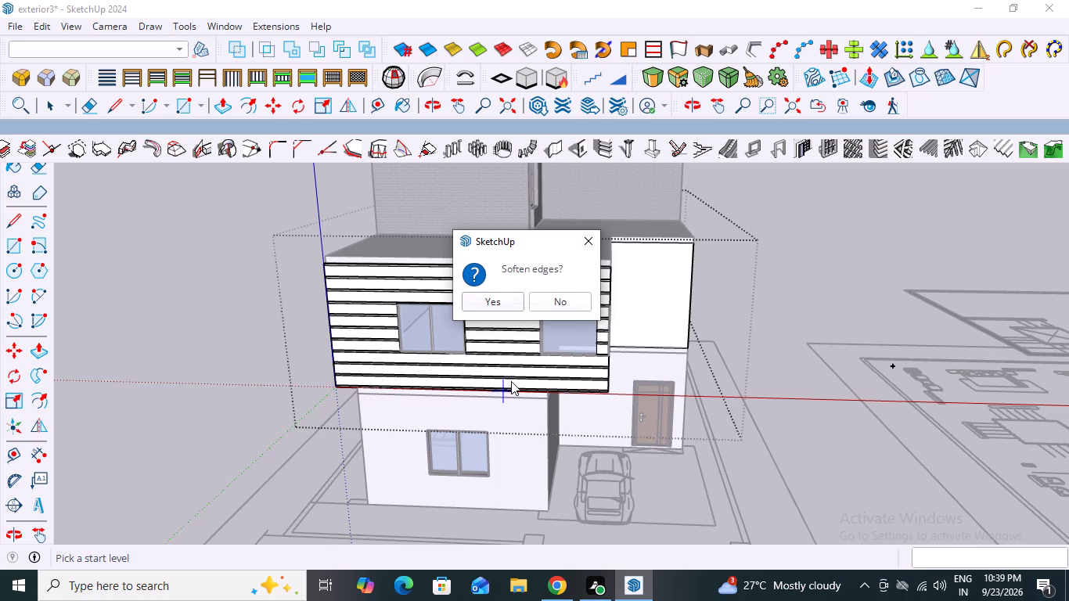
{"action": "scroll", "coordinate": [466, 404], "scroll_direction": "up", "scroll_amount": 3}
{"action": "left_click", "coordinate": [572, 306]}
Examine the front wall's grooves from several sides, checking the bottom edge, the window surrounds and the corners with the side walls.
{"action": "middle_click_drag", "start_coordinate": [467, 419], "coordinate": [512, 416]}
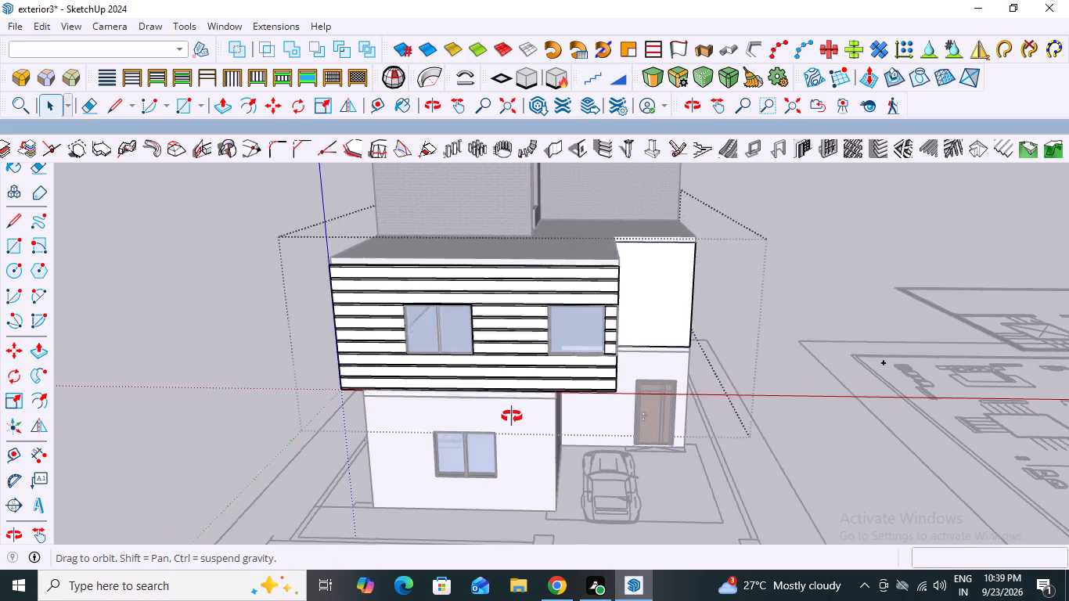
{"action": "middle_click_drag", "start_coordinate": [512, 416], "coordinate": [567, 386]}
{"action": "scroll", "coordinate": [600, 369], "scroll_direction": "up", "scroll_amount": 4}
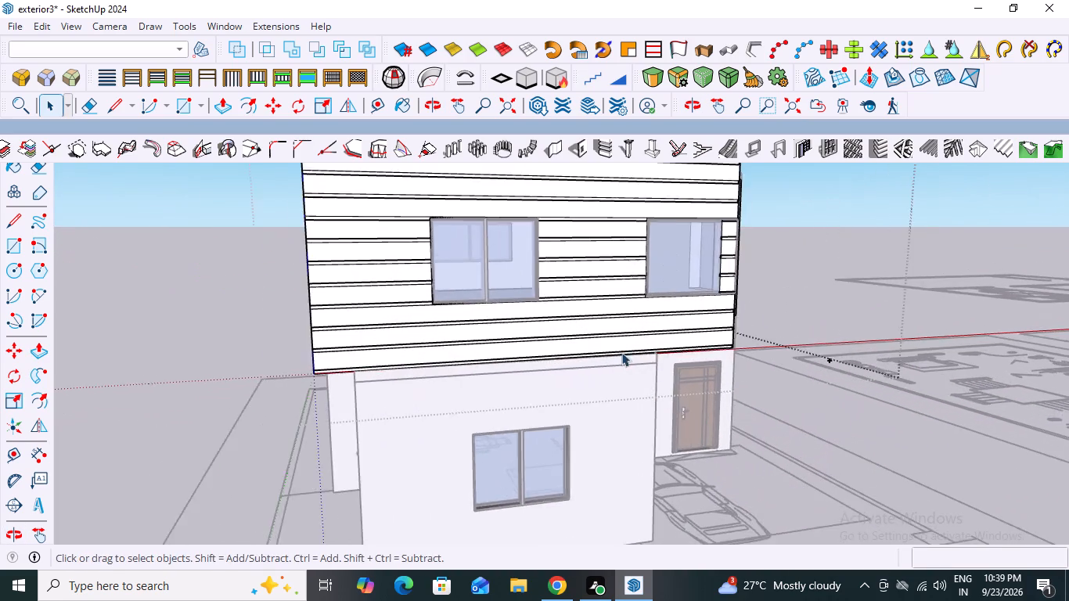
{"action": "scroll", "coordinate": [621, 352], "scroll_direction": "up", "scroll_amount": 8}
{"action": "scroll", "coordinate": [726, 358], "scroll_direction": "down", "scroll_amount": 10}
{"action": "scroll", "coordinate": [745, 448], "scroll_direction": "down", "scroll_amount": 2}
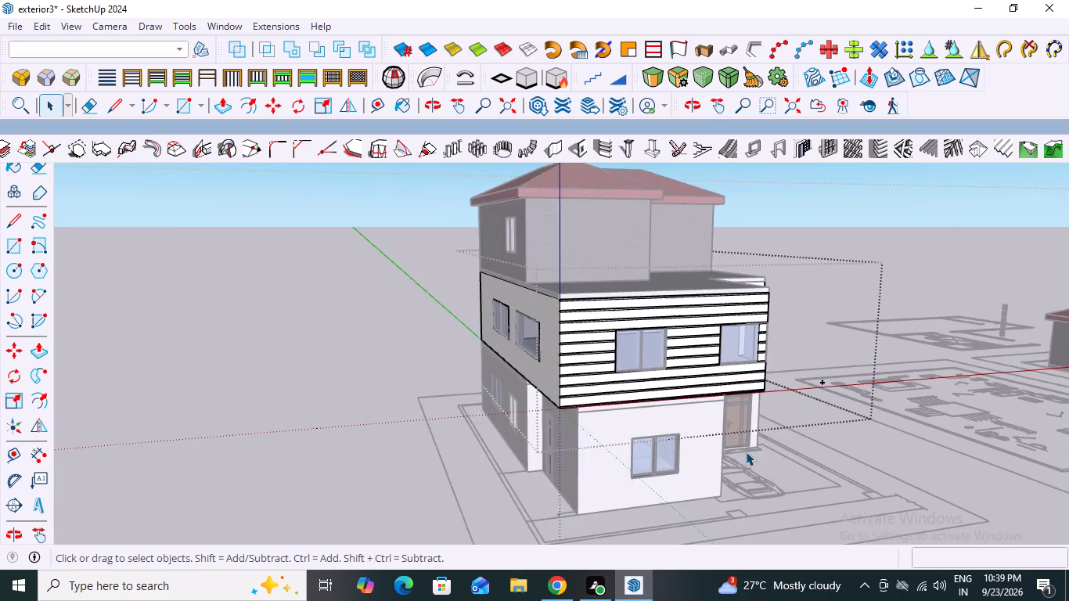
{"action": "scroll", "coordinate": [746, 452], "scroll_direction": "down", "scroll_amount": 1}
{"action": "middle_click_drag", "start_coordinate": [804, 449], "coordinate": [525, 430]}
{"action": "scroll", "coordinate": [518, 401], "scroll_direction": "up", "scroll_amount": 5}
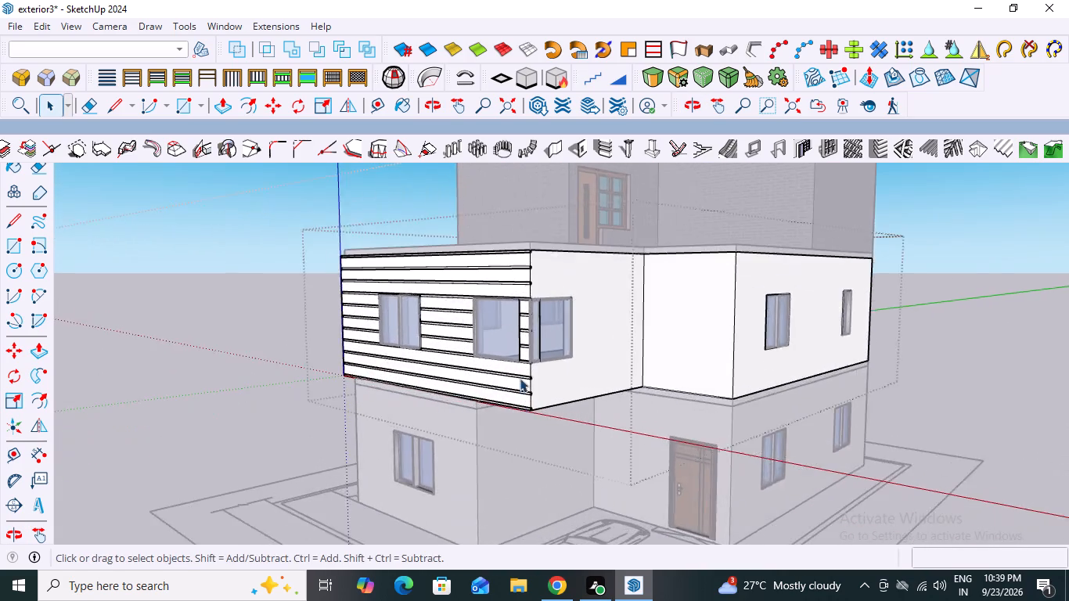
{"action": "scroll", "coordinate": [520, 378], "scroll_direction": "up", "scroll_amount": 7}
{"action": "scroll", "coordinate": [520, 376], "scroll_direction": "down", "scroll_amount": 8}
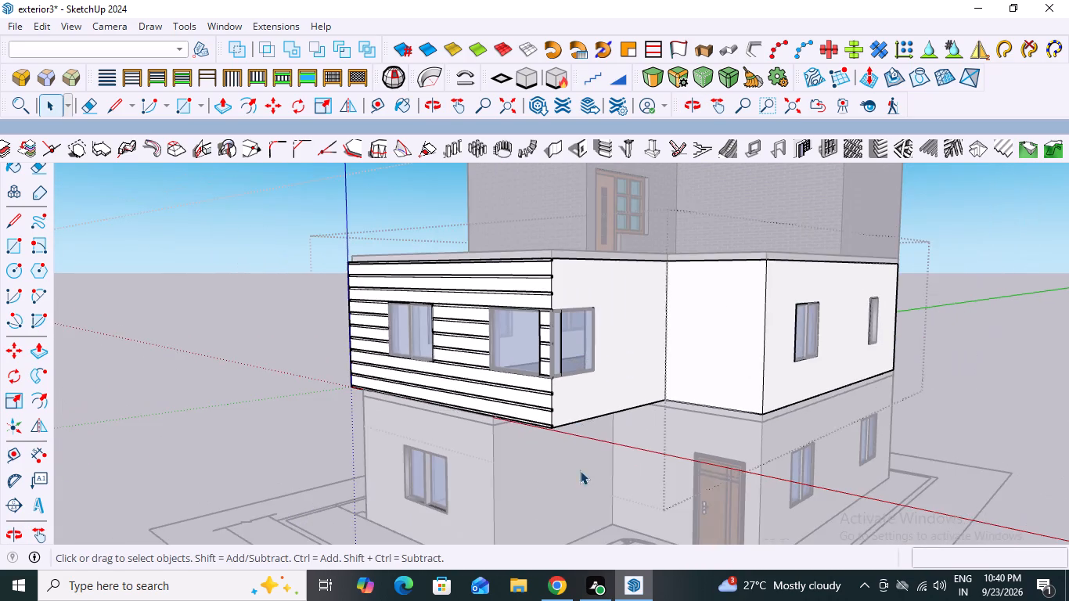
{"action": "middle_click_drag", "start_coordinate": [490, 477], "coordinate": [701, 464]}
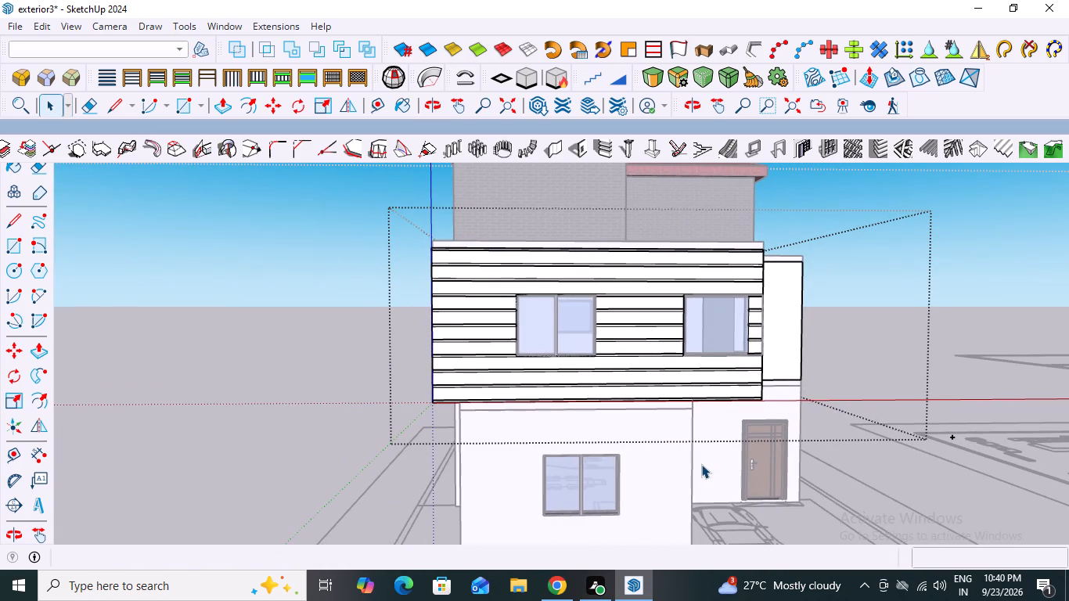
{"action": "scroll", "coordinate": [757, 401], "scroll_direction": "up", "scroll_amount": 12}
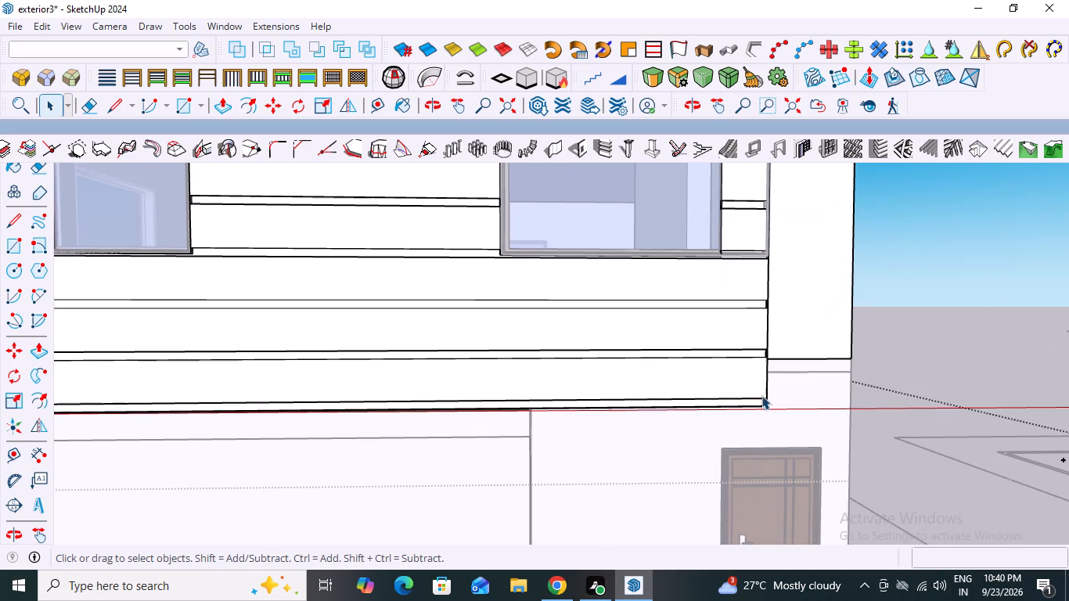
{"action": "scroll", "coordinate": [775, 432], "scroll_direction": "down", "scroll_amount": 7}
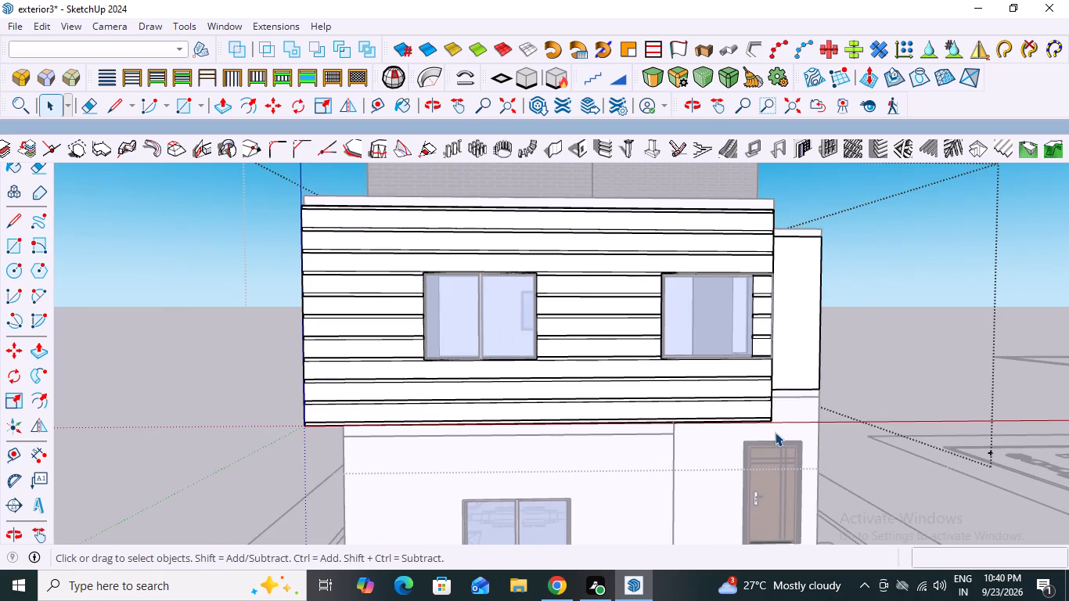
{"action": "middle_click_drag", "start_coordinate": [708, 263], "coordinate": [497, 365]}
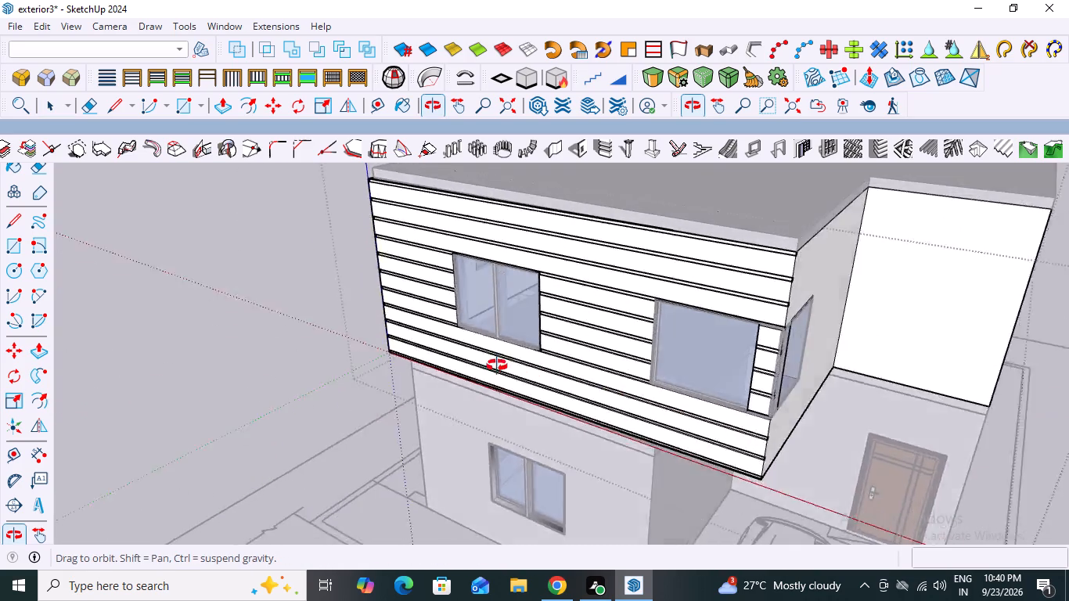
{"action": "middle_click_drag", "start_coordinate": [497, 365], "coordinate": [624, 329]}
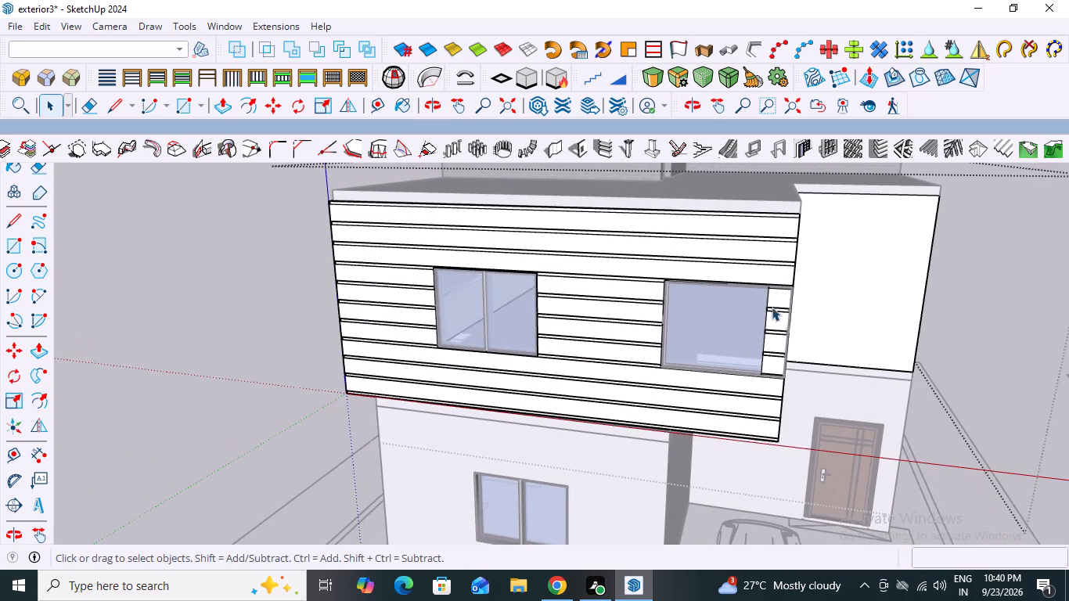
{"action": "scroll", "coordinate": [681, 384], "scroll_direction": "down", "scroll_amount": 3}
{"action": "middle_click_drag", "start_coordinate": [686, 410], "coordinate": [865, 354]}
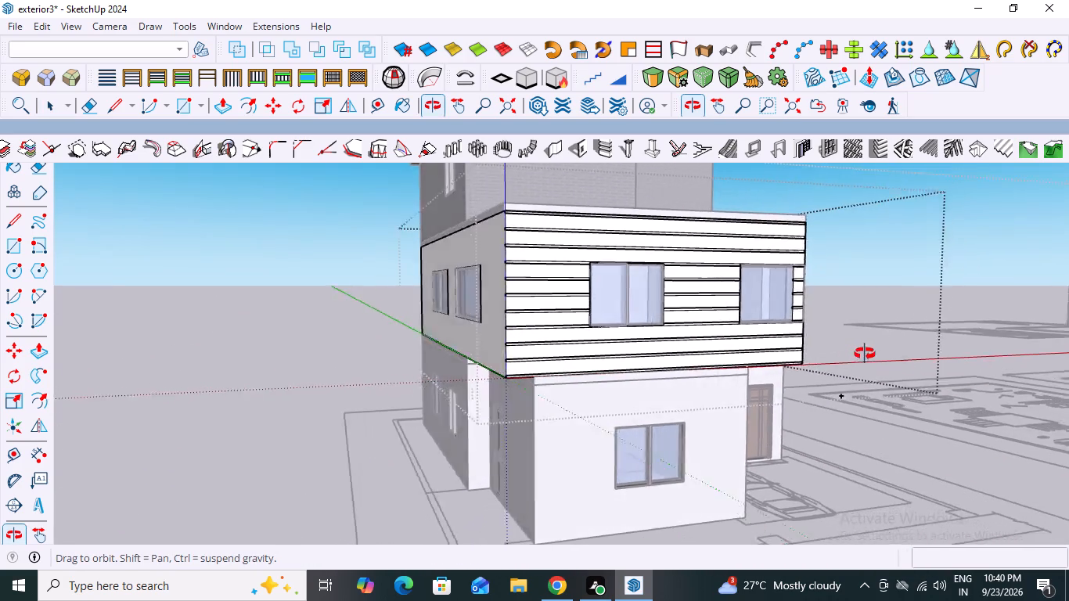
{"action": "middle_click_drag", "start_coordinate": [865, 354], "coordinate": [895, 356]}
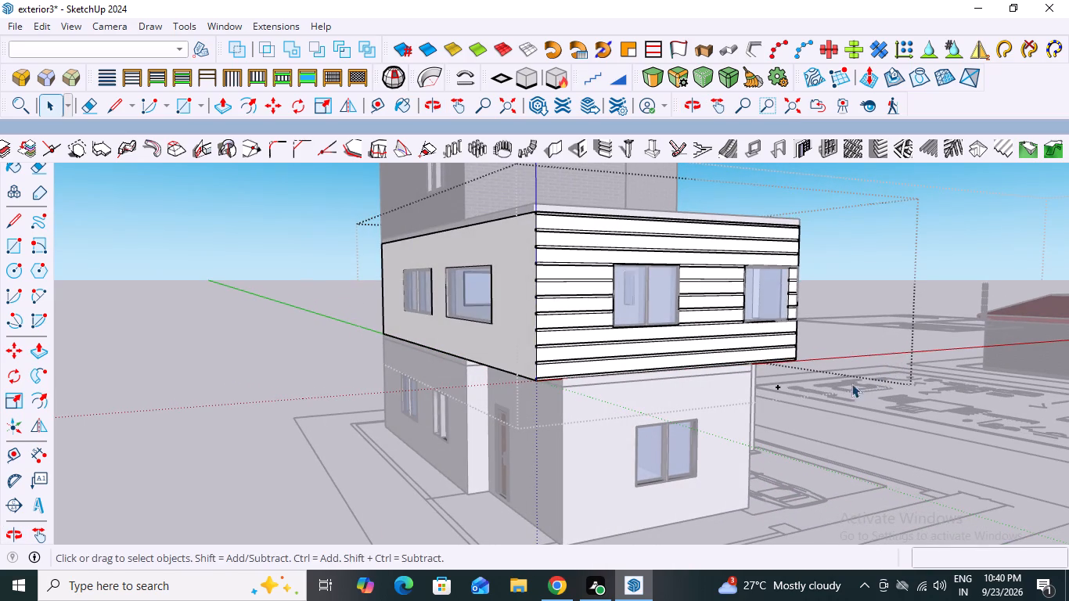
{"action": "scroll", "coordinate": [686, 396], "scroll_direction": "down", "scroll_amount": 2}
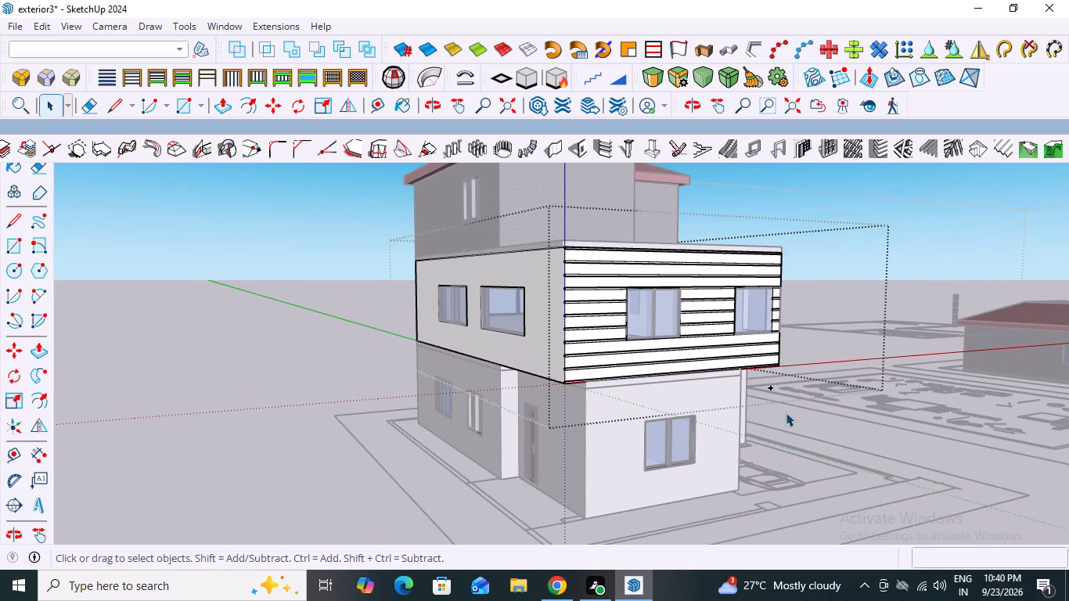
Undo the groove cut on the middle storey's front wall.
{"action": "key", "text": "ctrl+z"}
Cut grooves into all the middle storey's outer wall faces, number 100, starting near the walls' bottom edge, without softening edges.
{"action": "scroll", "coordinate": [635, 390], "scroll_direction": "up", "scroll_amount": 3}
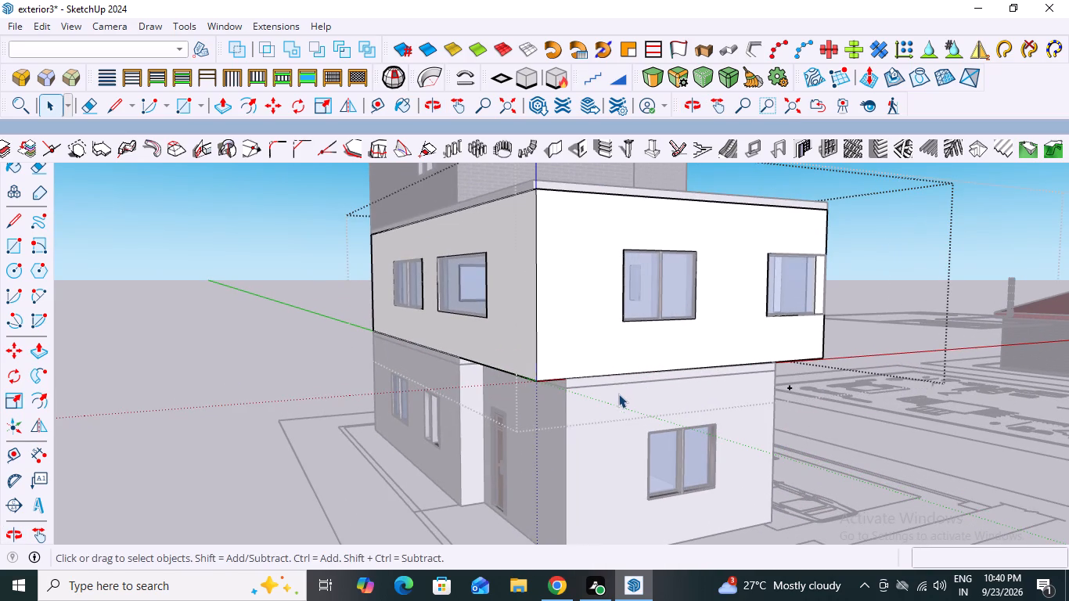
{"action": "left_click", "coordinate": [582, 344]}
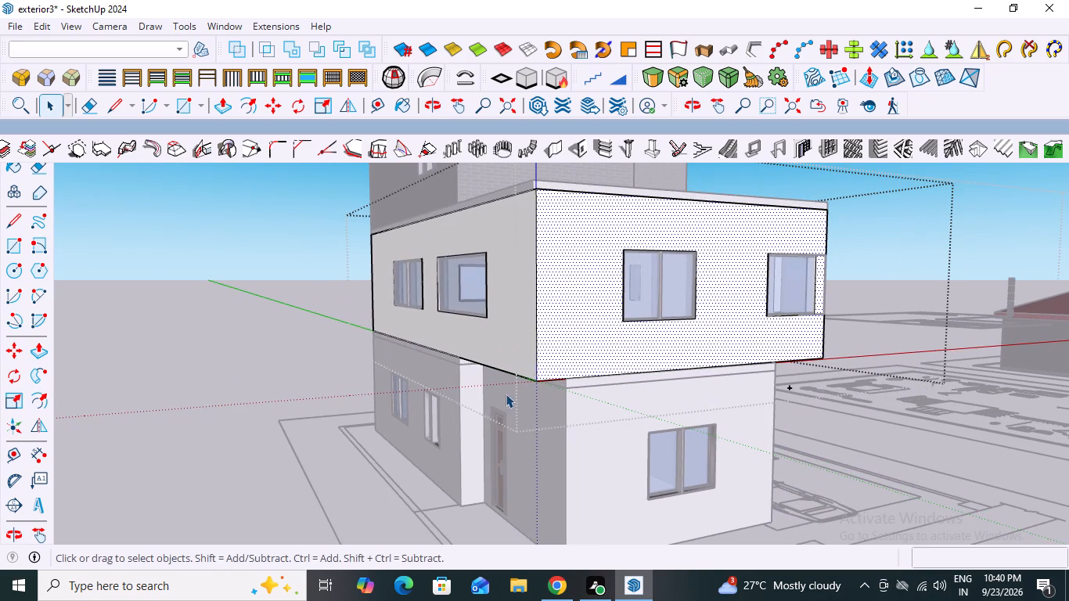
{"action": "middle_click_drag", "start_coordinate": [395, 426], "coordinate": [545, 453]}
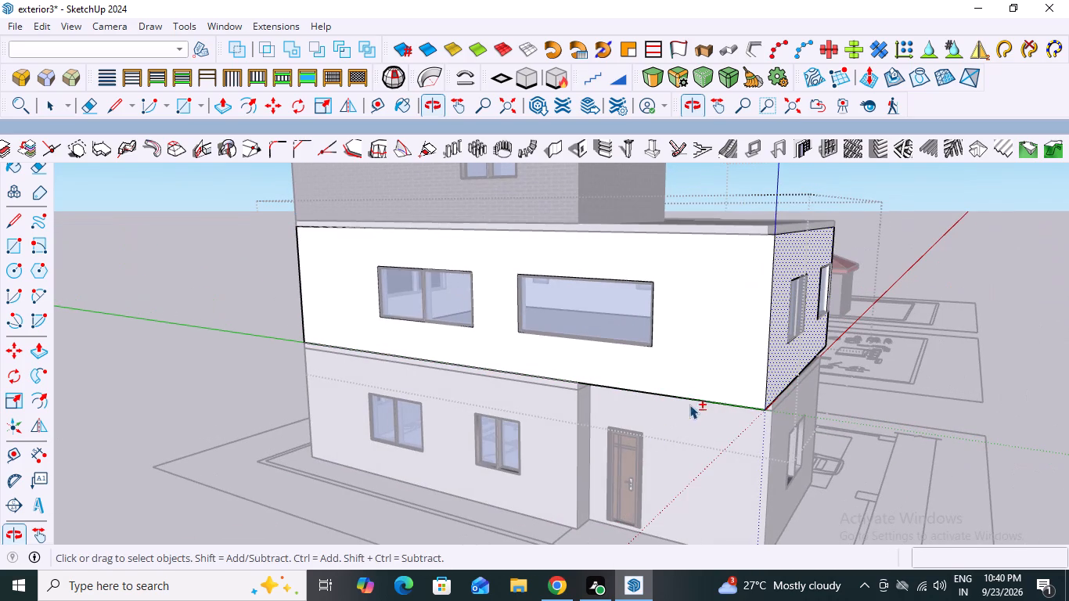
{"action": "left_click", "coordinate": [696, 374], "text": "shift"}
{"action": "middle_click_drag", "start_coordinate": [599, 477], "coordinate": [970, 455]}
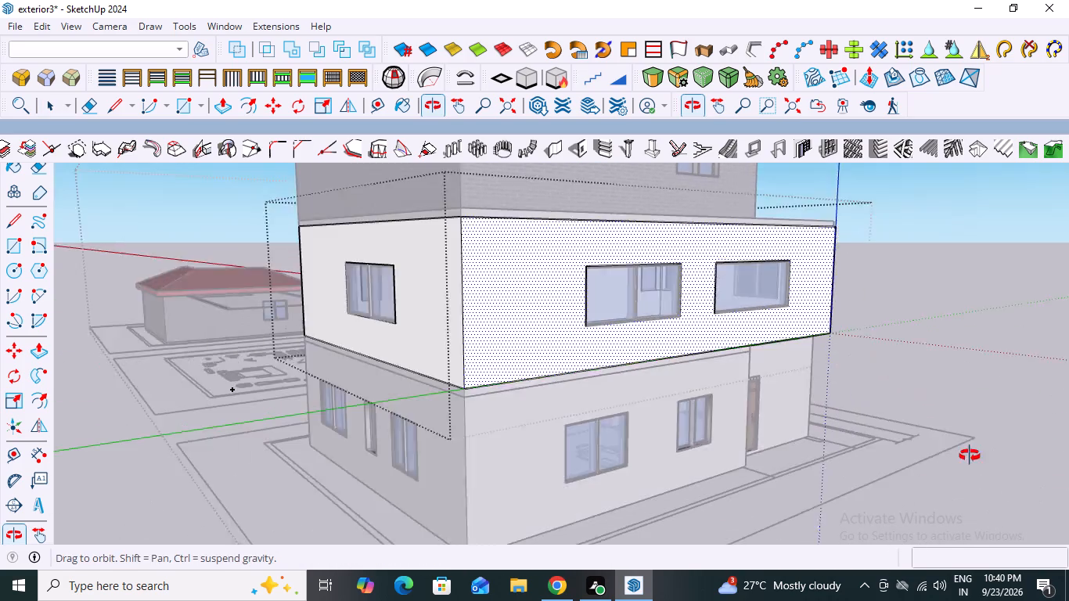
{"action": "middle_click_drag", "start_coordinate": [970, 455], "coordinate": [976, 453]}
{"action": "left_click", "coordinate": [472, 320], "text": "shift"}
{"action": "middle_click_drag", "start_coordinate": [321, 395], "coordinate": [611, 453]}
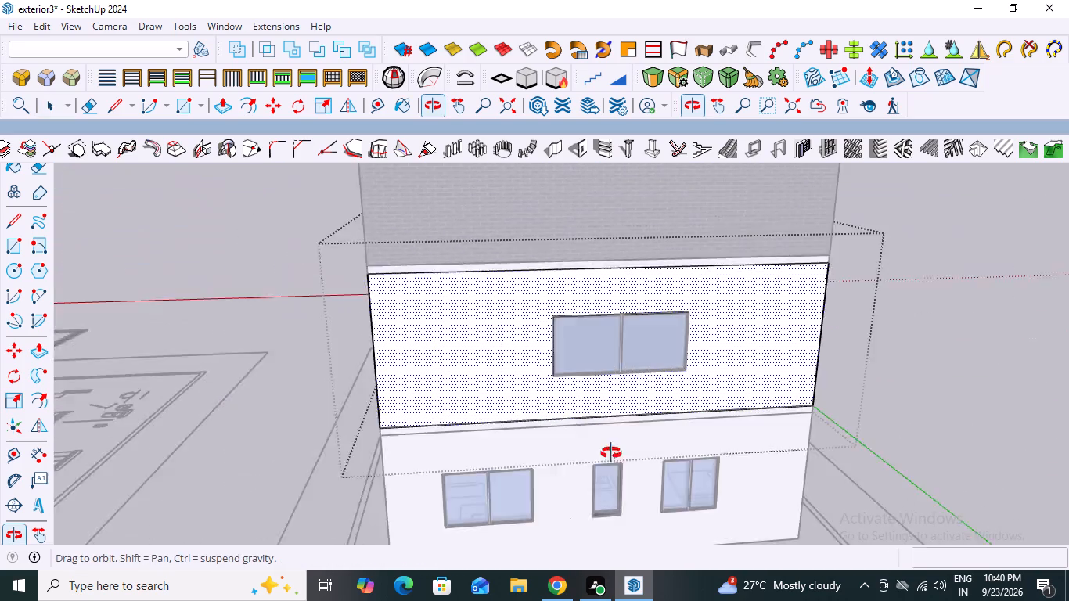
{"action": "middle_click_drag", "start_coordinate": [611, 453], "coordinate": [757, 442]}
{"action": "left_click", "coordinate": [530, 326], "text": "shift"}
{"action": "middle_click_drag", "start_coordinate": [373, 412], "coordinate": [697, 498]}
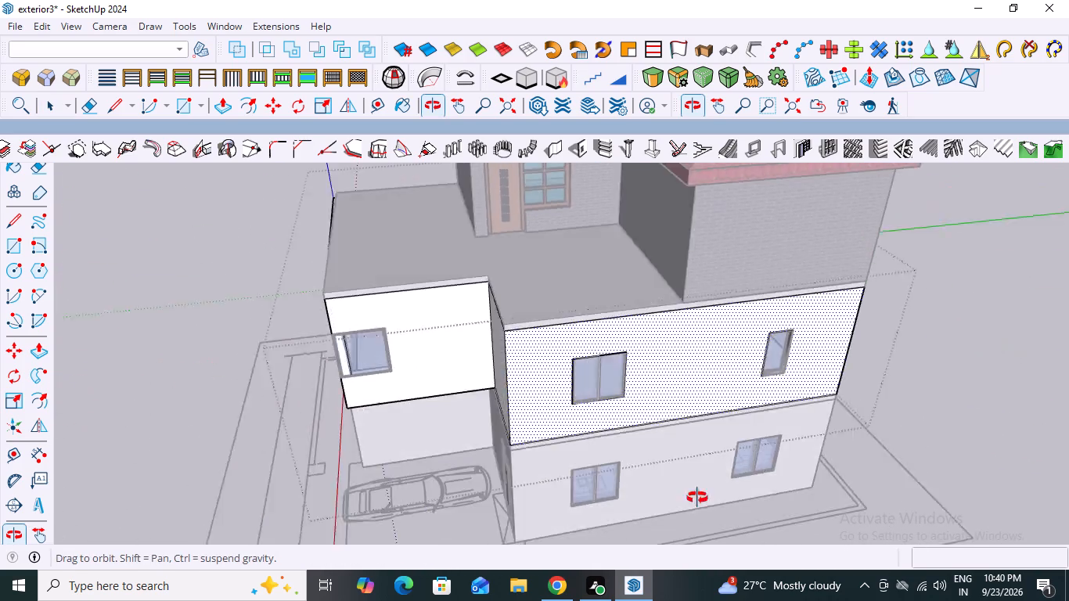
{"action": "middle_click_drag", "start_coordinate": [697, 498], "coordinate": [873, 461]}
{"action": "left_click", "coordinate": [667, 353], "text": "shift"}
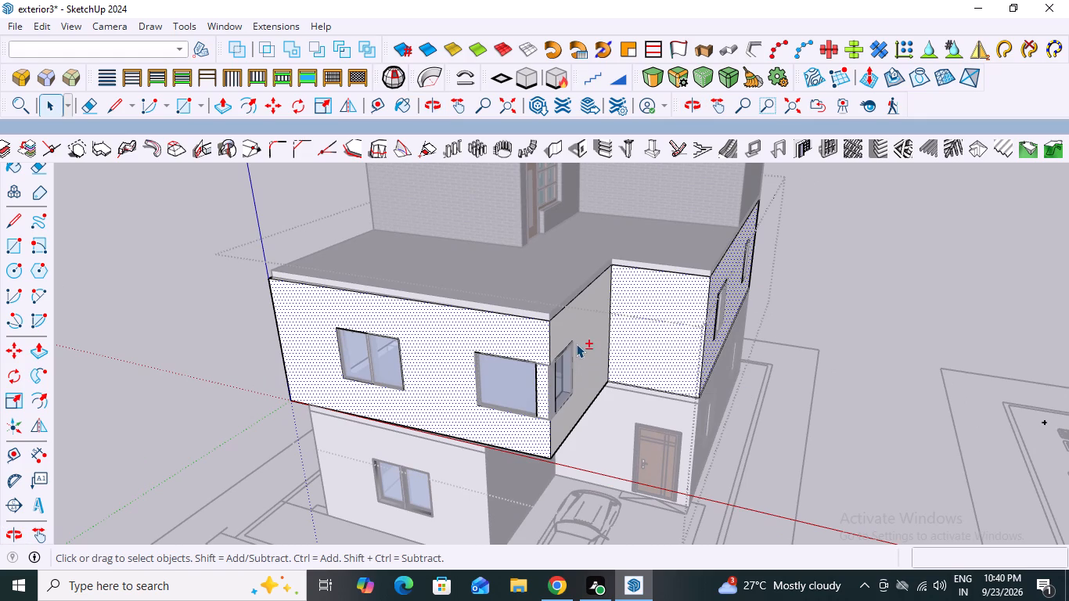
{"action": "left_click", "coordinate": [581, 320], "text": "shift"}
{"action": "middle_click_drag", "start_coordinate": [525, 541], "coordinate": [669, 510]}
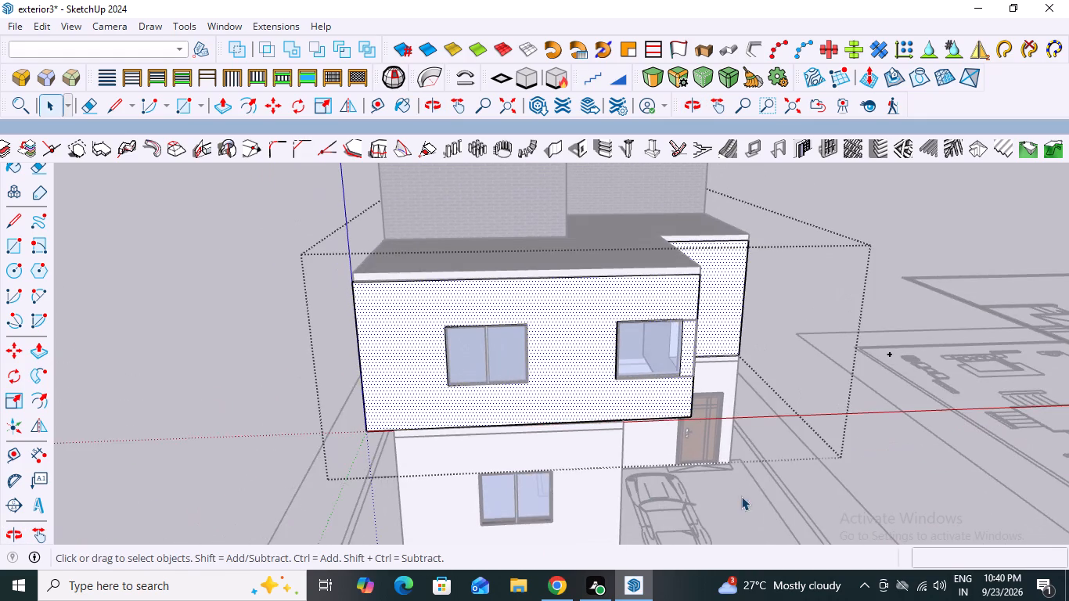
{"action": "scroll", "coordinate": [531, 378], "scroll_direction": "up", "scroll_amount": 2}
{"action": "left_click", "coordinate": [613, 142]}
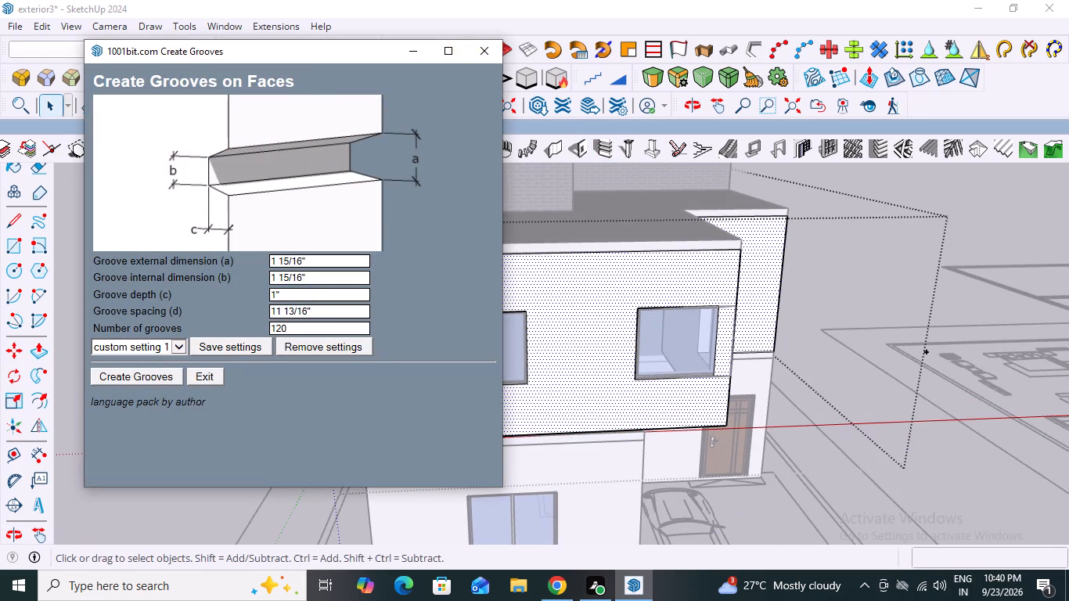
{"action": "left_click", "coordinate": [301, 329]}
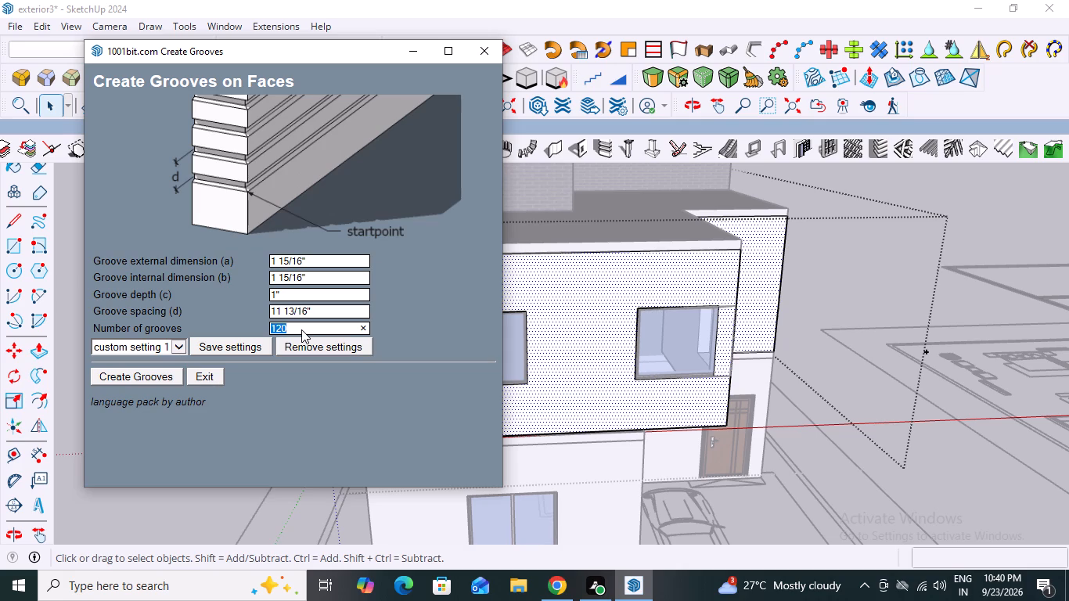
{"action": "key", "text": "BackSpace"}
{"action": "type", "text": "100"}
{"action": "left_click", "coordinate": [153, 369]}
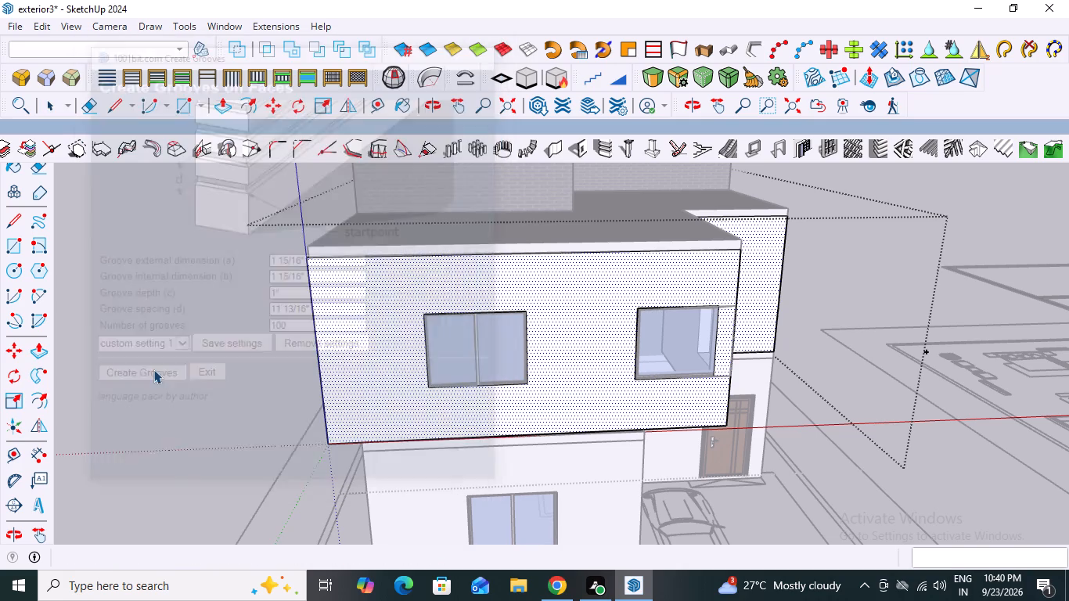
{"action": "scroll", "coordinate": [437, 474], "scroll_direction": "up", "scroll_amount": 5}
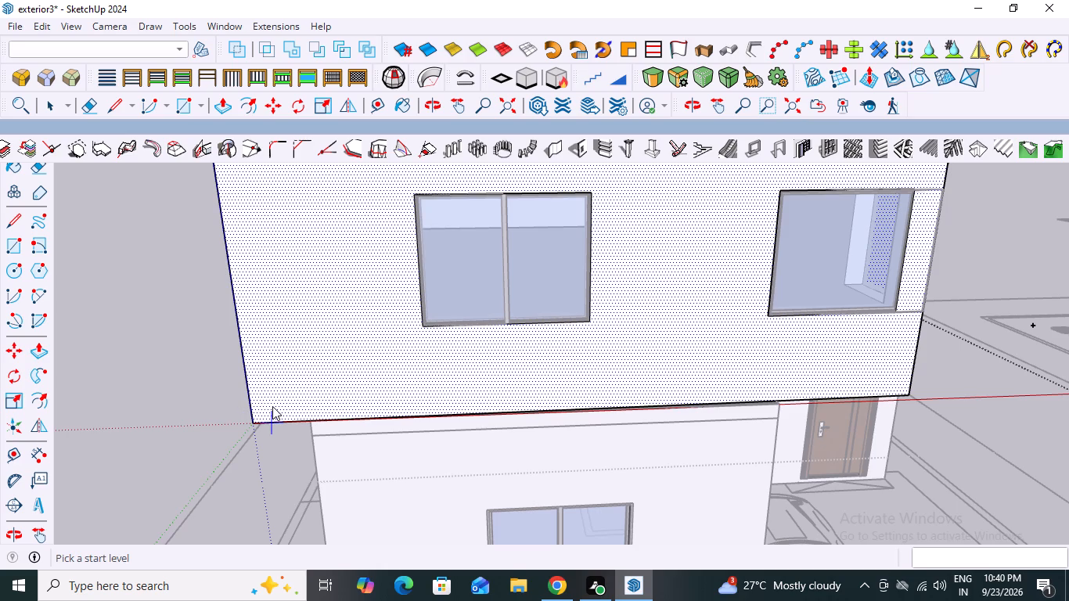
{"action": "left_click", "coordinate": [272, 406]}
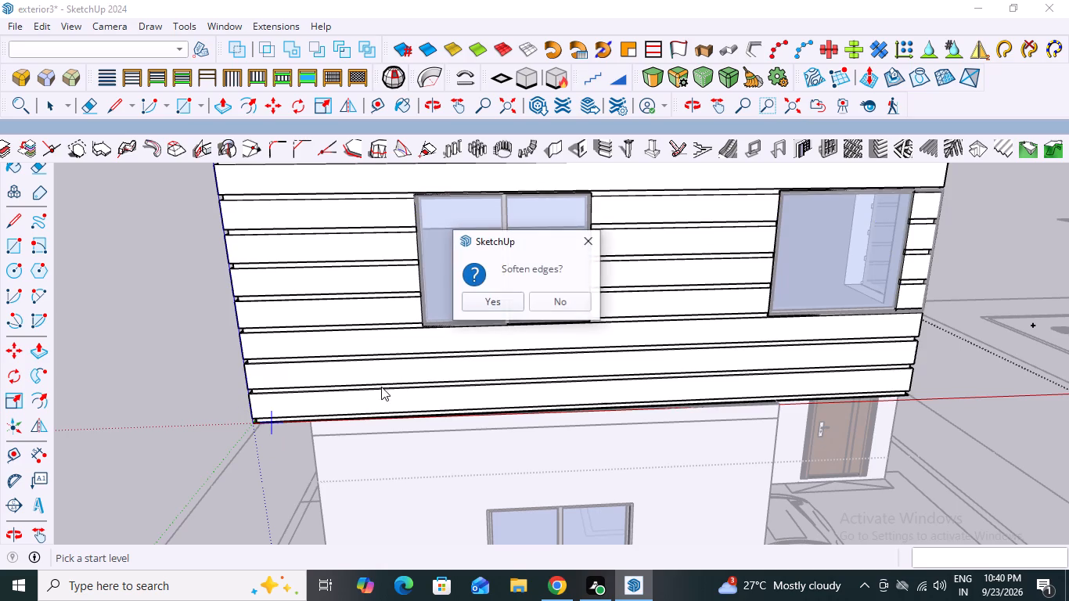
{"action": "scroll", "coordinate": [314, 405], "scroll_direction": "down", "scroll_amount": 6}
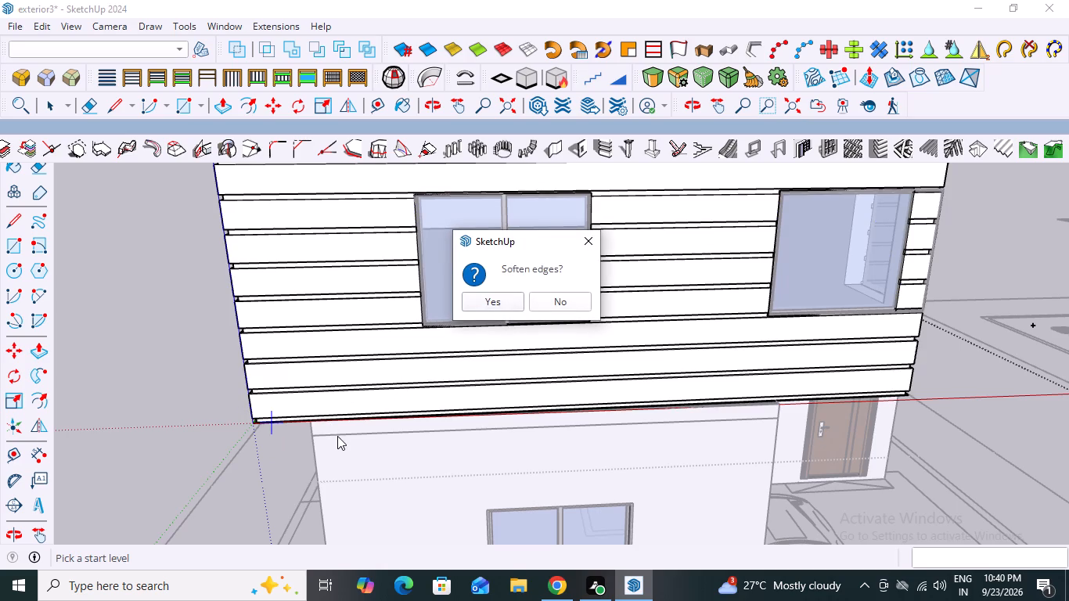
{"action": "scroll", "coordinate": [337, 436], "scroll_direction": "down", "scroll_amount": 4}
{"action": "scroll", "coordinate": [556, 418], "scroll_direction": "down", "scroll_amount": 7}
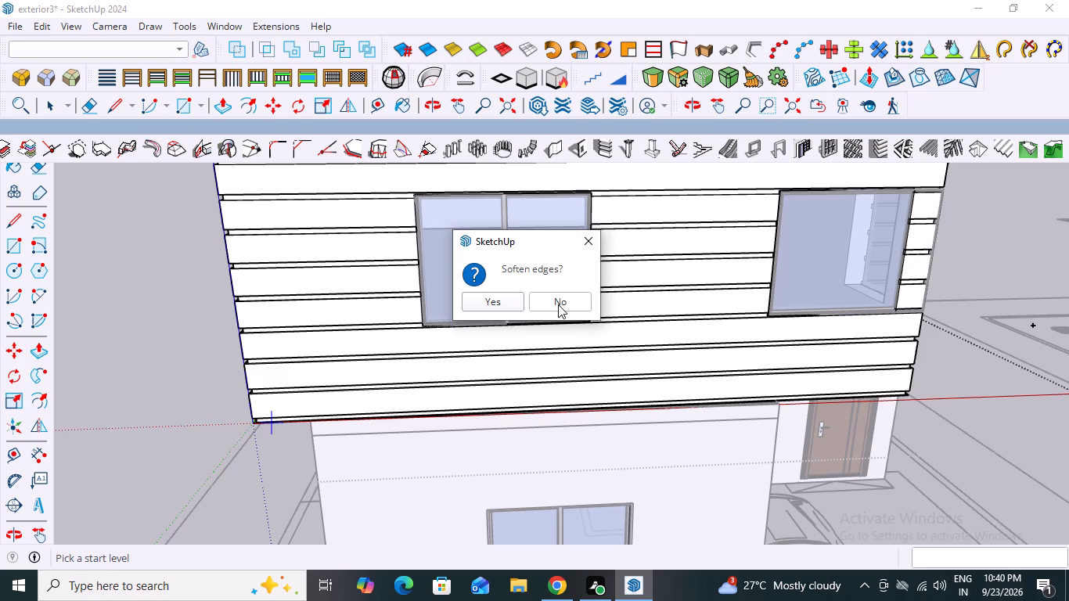
{"action": "left_click", "coordinate": [558, 304]}
Examine the new grooves along the middle storey's bottom edge, around the windows and at the wall corners.
{"action": "scroll", "coordinate": [669, 468], "scroll_direction": "down", "scroll_amount": 4}
{"action": "middle_click_drag", "start_coordinate": [788, 378], "coordinate": [612, 362]}
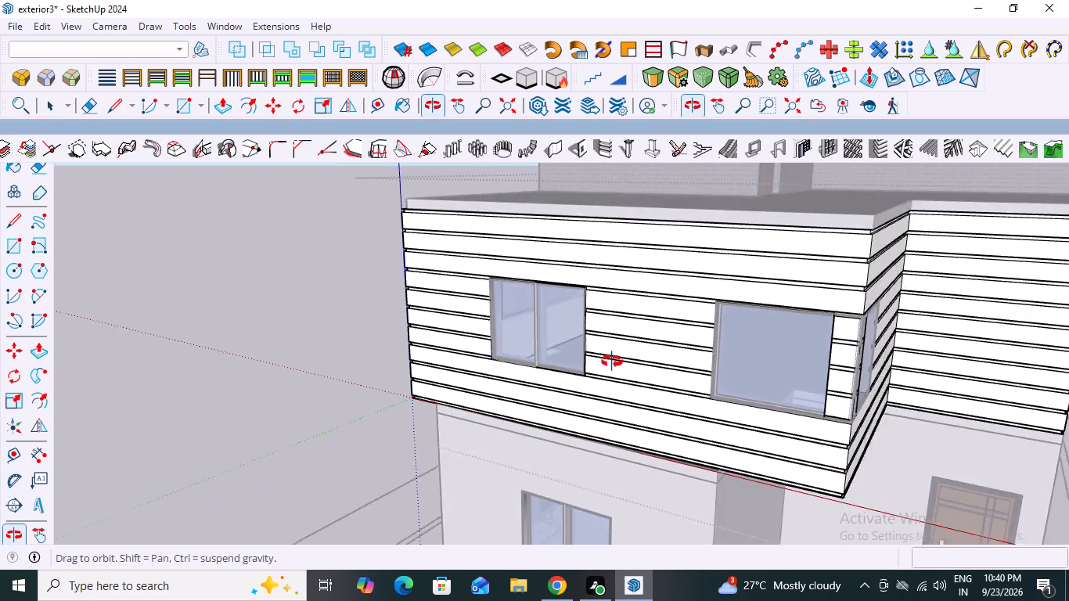
{"action": "middle_click_drag", "start_coordinate": [612, 362], "coordinate": [578, 344]}
{"action": "scroll", "coordinate": [802, 502], "scroll_direction": "up", "scroll_amount": 11}
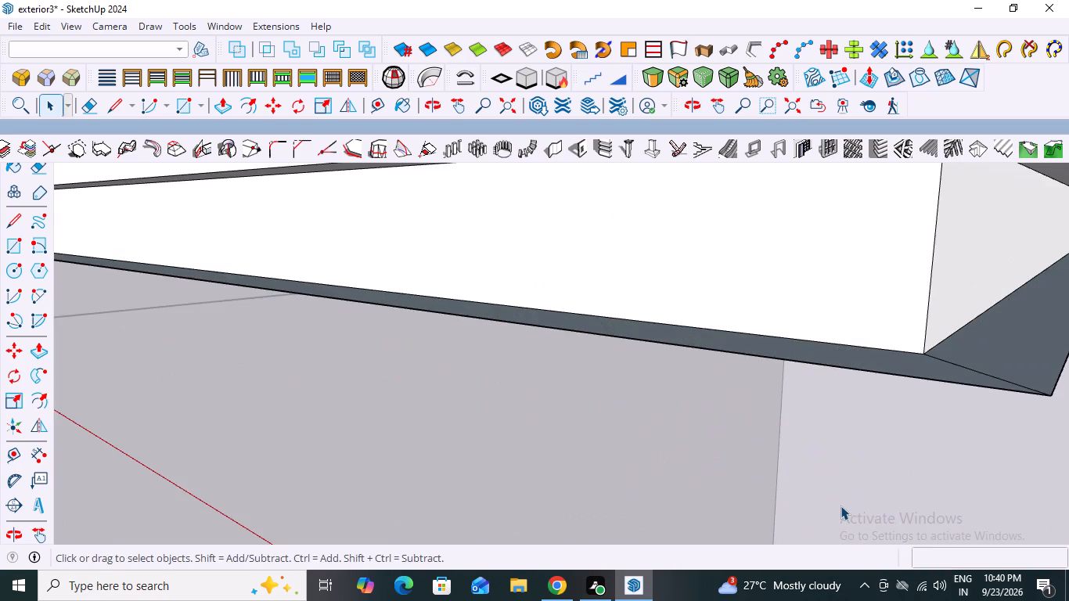
{"action": "scroll", "coordinate": [838, 505], "scroll_direction": "down", "scroll_amount": 2}
{"action": "scroll", "coordinate": [765, 466], "scroll_direction": "down", "scroll_amount": 2}
{"action": "middle_click_drag", "start_coordinate": [816, 495], "coordinate": [760, 472]}
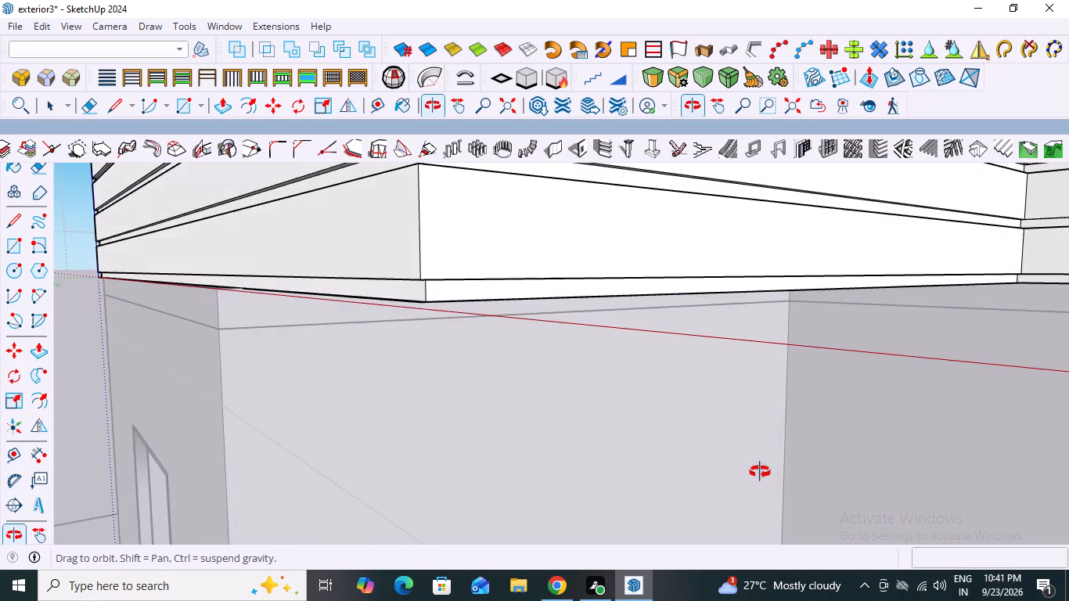
{"action": "middle_click_drag", "start_coordinate": [760, 472], "coordinate": [785, 477]}
{"action": "scroll", "coordinate": [562, 351], "scroll_direction": "up", "scroll_amount": 3}
{"action": "scroll", "coordinate": [560, 382], "scroll_direction": "down", "scroll_amount": 2}
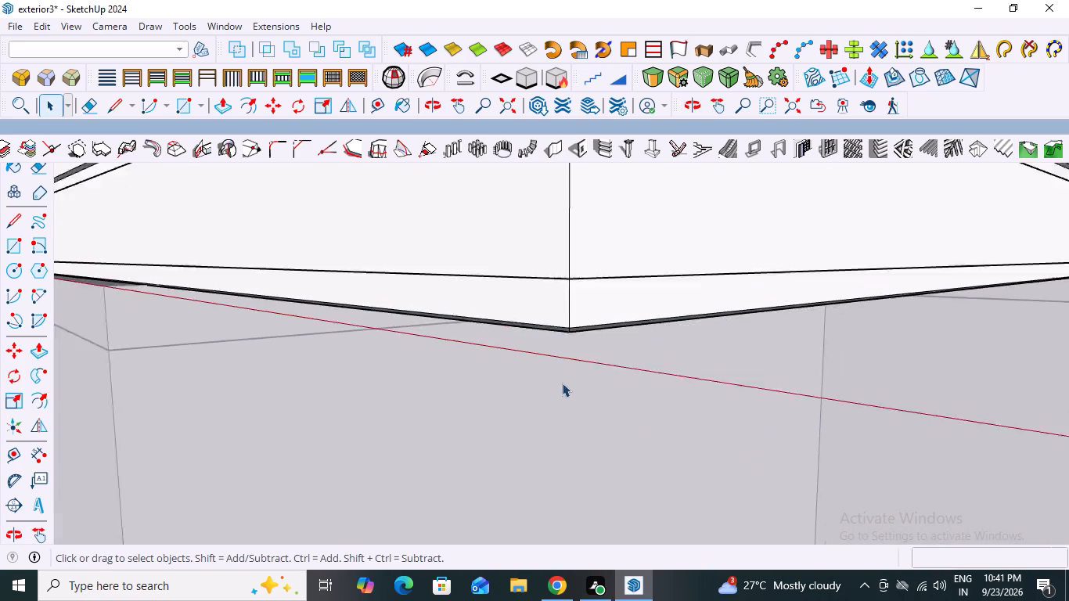
{"action": "scroll", "coordinate": [562, 383], "scroll_direction": "down", "scroll_amount": 12}
{"action": "middle_click_drag", "start_coordinate": [570, 432], "coordinate": [707, 447]}
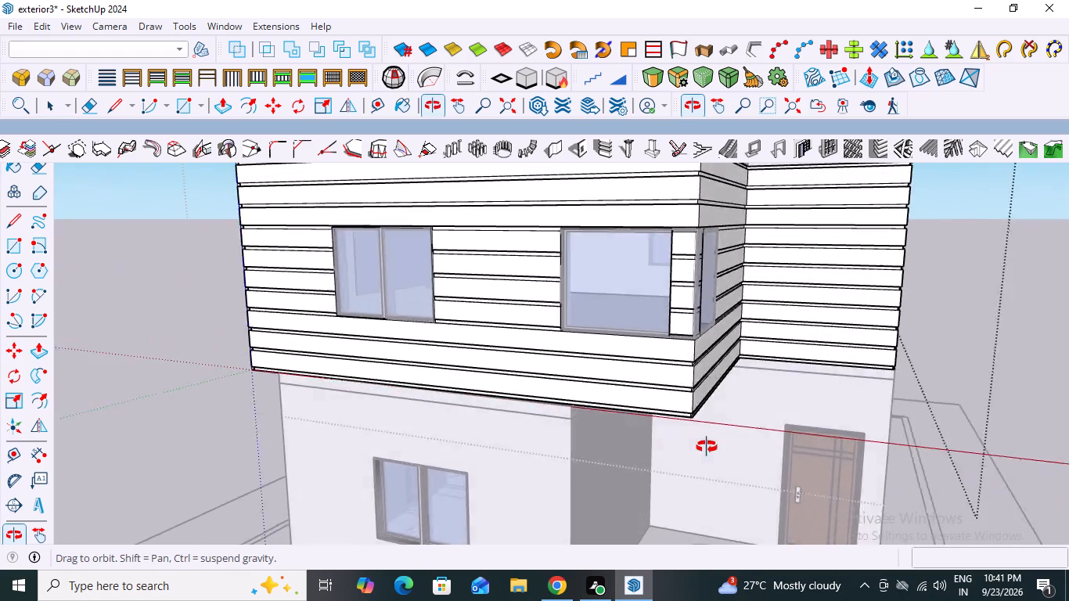
{"action": "middle_click_drag", "start_coordinate": [707, 447], "coordinate": [979, 448]}
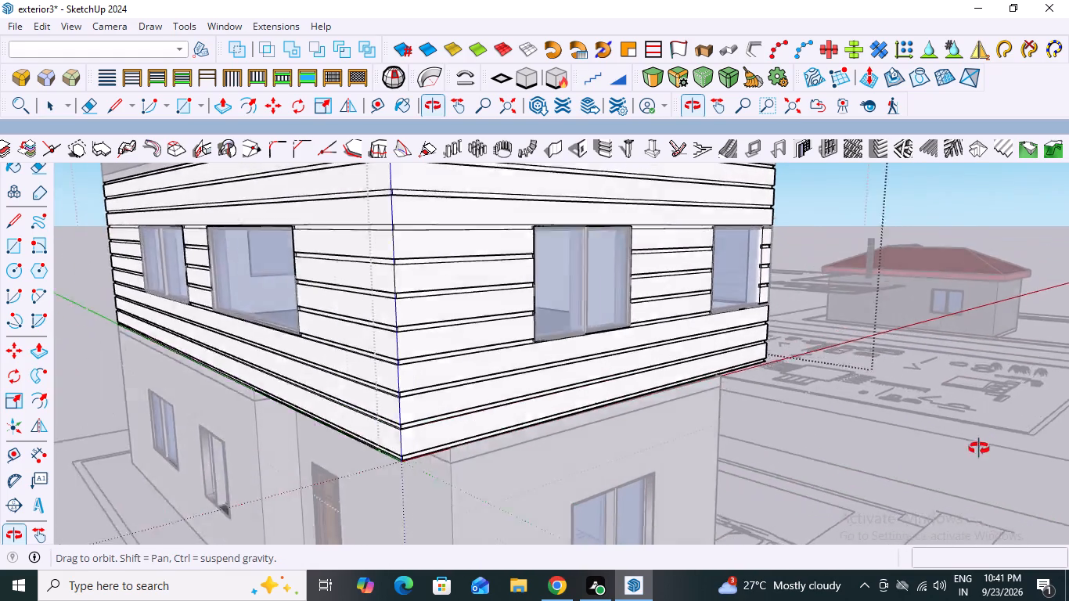
{"action": "middle_click_drag", "start_coordinate": [979, 448], "coordinate": [728, 444]}
{"action": "scroll", "coordinate": [729, 444], "scroll_direction": "down", "scroll_amount": 7}
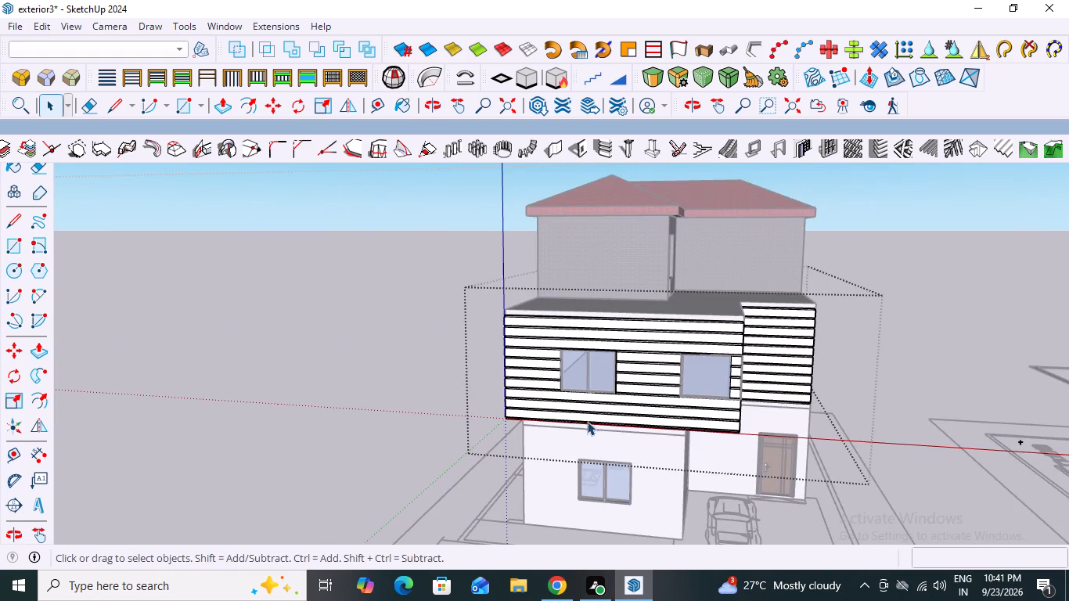
Examine the uppermost grooves where the front and side walls meet below the middle storey's roof slab.
{"action": "scroll", "coordinate": [585, 419], "scroll_direction": "up", "scroll_amount": 2}
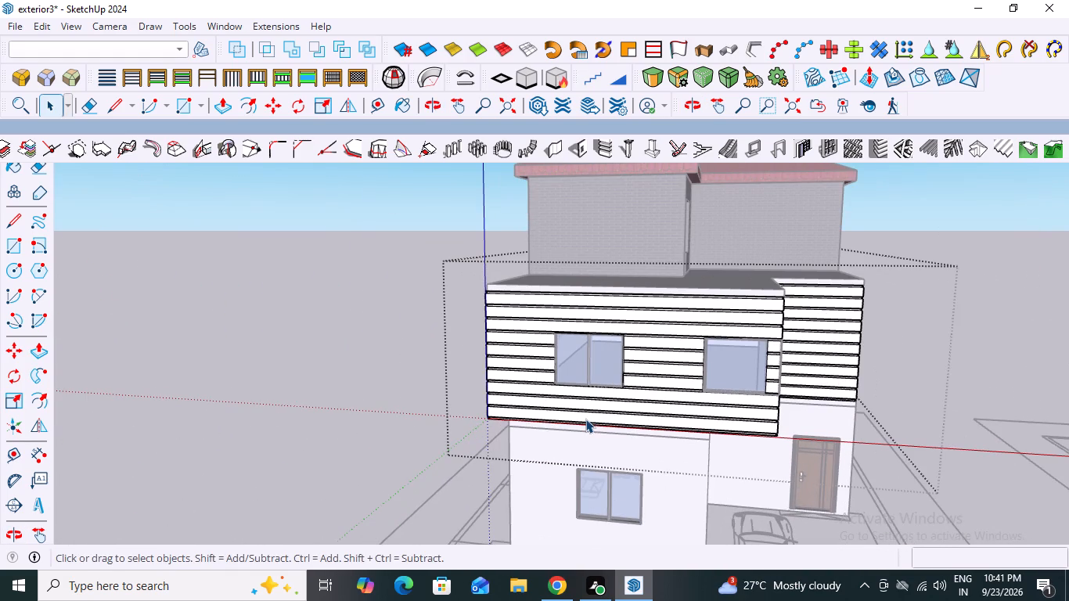
{"action": "scroll", "coordinate": [529, 290], "scroll_direction": "up", "scroll_amount": 8}
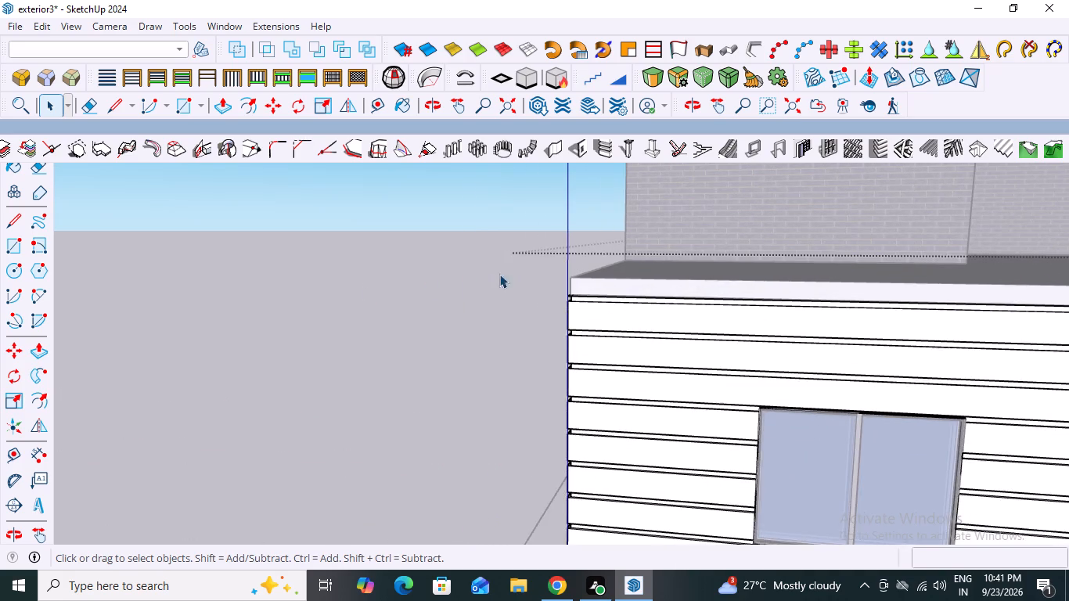
{"action": "scroll", "coordinate": [603, 283], "scroll_direction": "up", "scroll_amount": 10}
{"action": "middle_click_drag", "start_coordinate": [583, 310], "coordinate": [605, 321]}
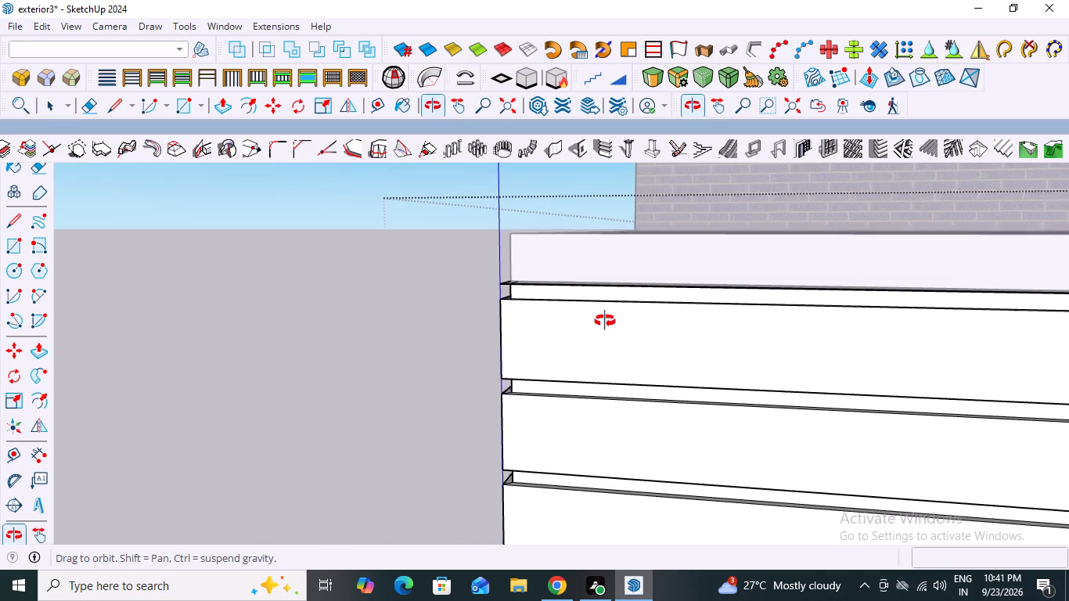
{"action": "middle_click_drag", "start_coordinate": [605, 321], "coordinate": [841, 347]}
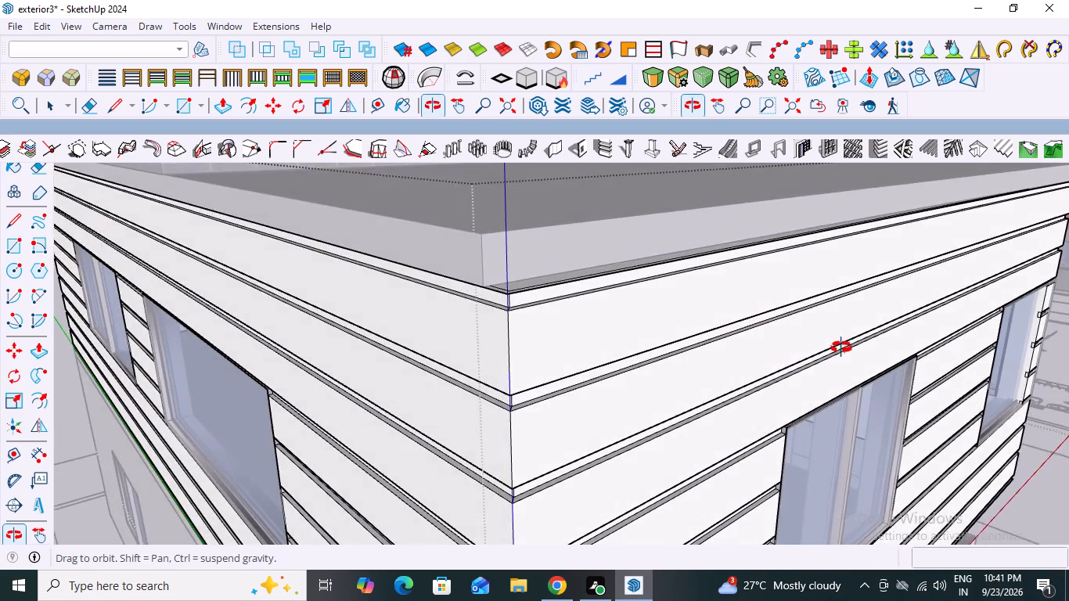
{"action": "middle_click_drag", "start_coordinate": [841, 347], "coordinate": [623, 339]}
{"action": "scroll", "coordinate": [623, 339], "scroll_direction": "down", "scroll_amount": 2}
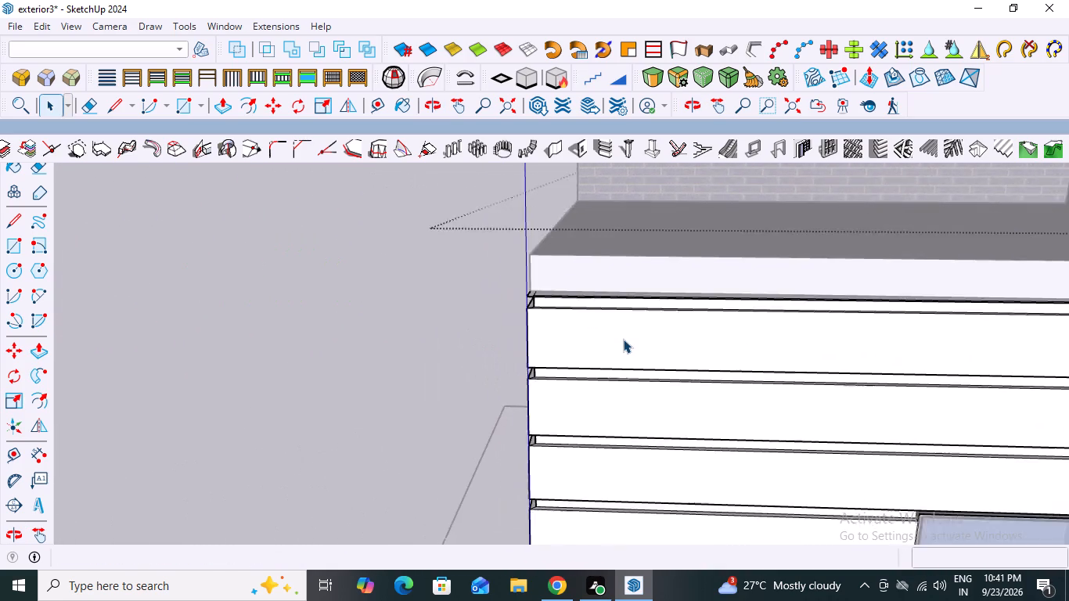
{"action": "scroll", "coordinate": [623, 339], "scroll_direction": "down", "scroll_amount": 17}
{"action": "middle_click", "coordinate": [623, 339]}
{"action": "scroll", "coordinate": [647, 437], "scroll_direction": "down", "scroll_amount": 4}
Examine the lowest groove up close at the bottom corner between the front and side walls.
{"action": "scroll", "coordinate": [603, 524], "scroll_direction": "up", "scroll_amount": 8}
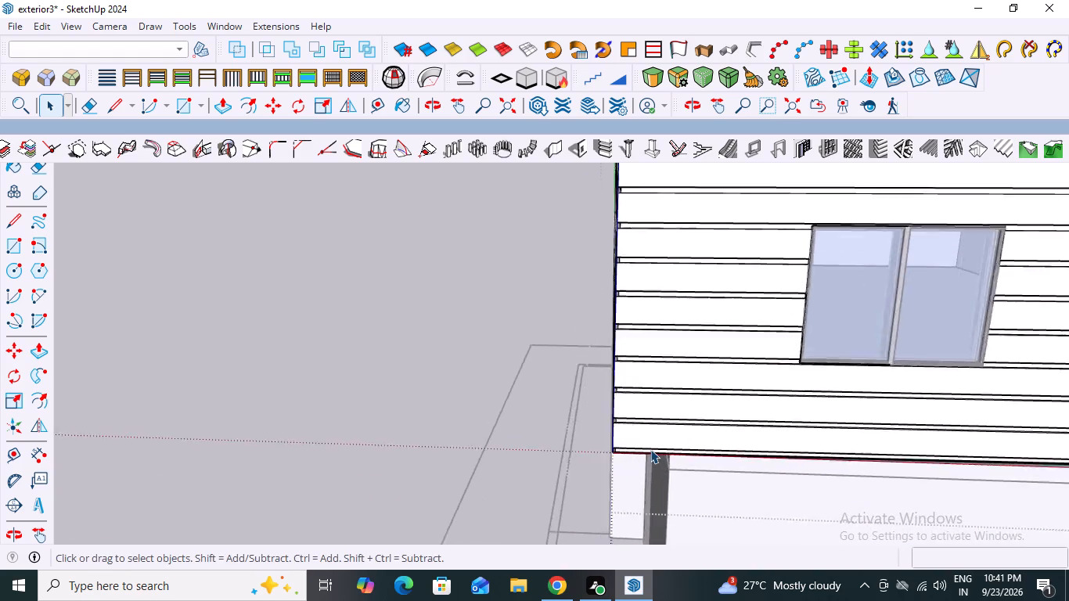
{"action": "scroll", "coordinate": [650, 449], "scroll_direction": "up", "scroll_amount": 12}
{"action": "middle_click_drag", "start_coordinate": [525, 476], "coordinate": [598, 463]}
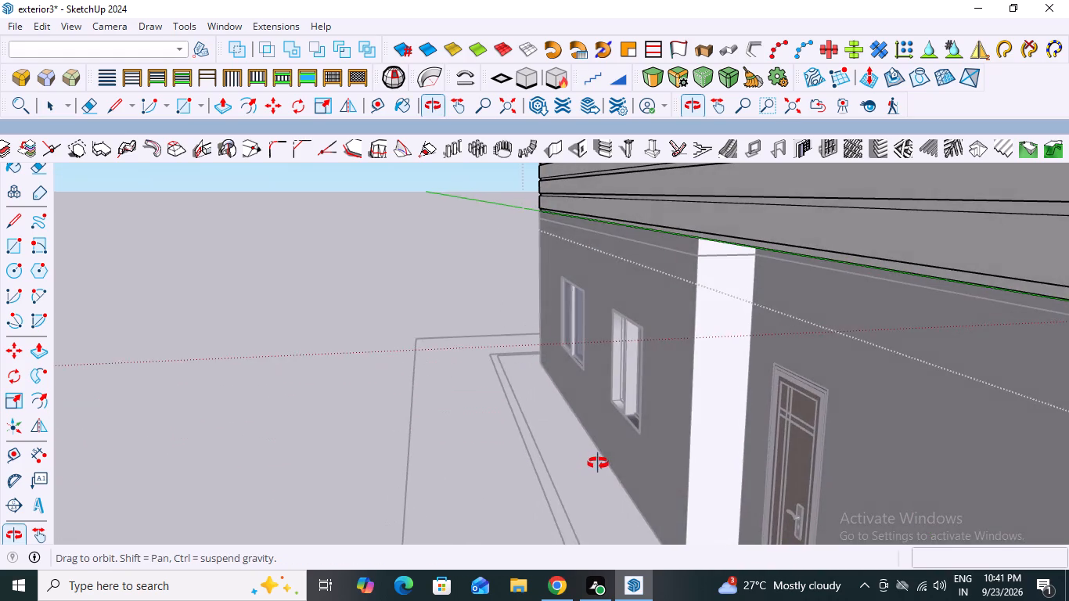
{"action": "middle_click_drag", "start_coordinate": [598, 463], "coordinate": [580, 470]}
{"action": "scroll", "coordinate": [576, 442], "scroll_direction": "down", "scroll_amount": 3}
{"action": "scroll", "coordinate": [744, 419], "scroll_direction": "up", "scroll_amount": 10}
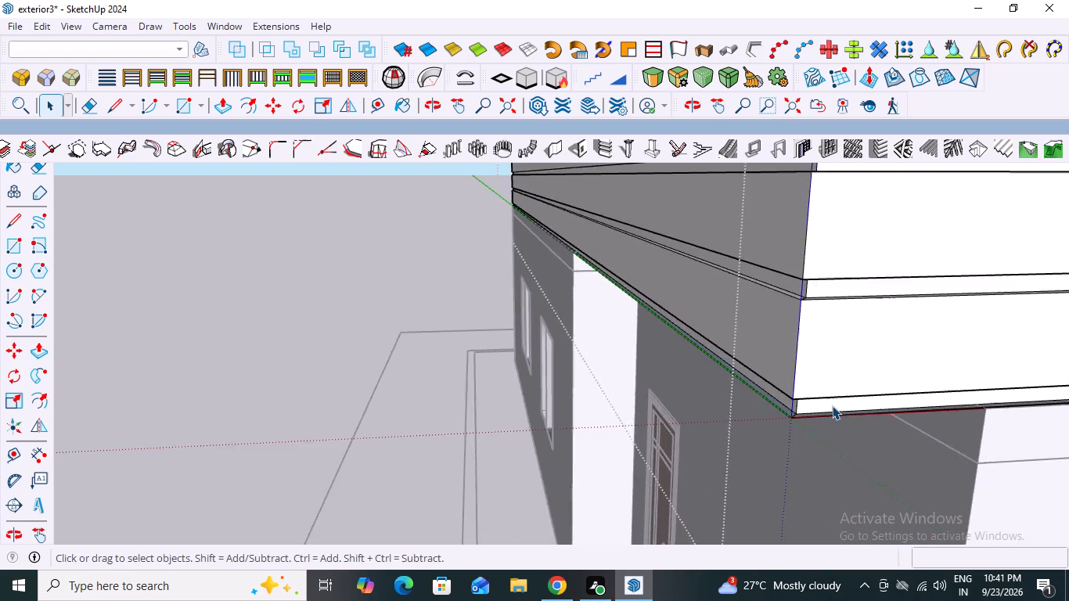
{"action": "scroll", "coordinate": [832, 405], "scroll_direction": "up", "scroll_amount": 14}
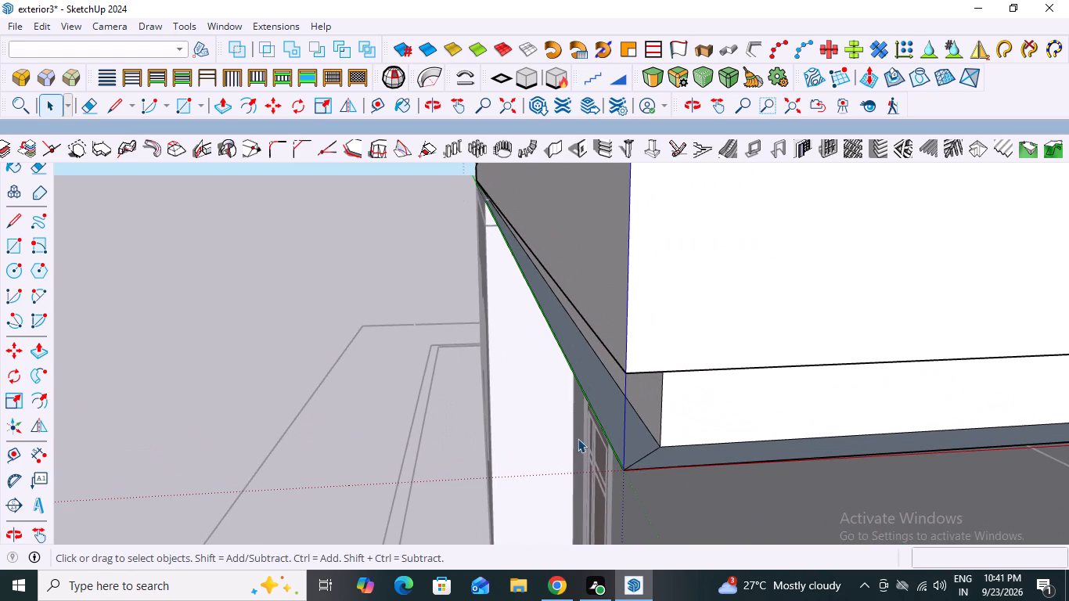
{"action": "middle_click_drag", "start_coordinate": [635, 445], "coordinate": [556, 419]}
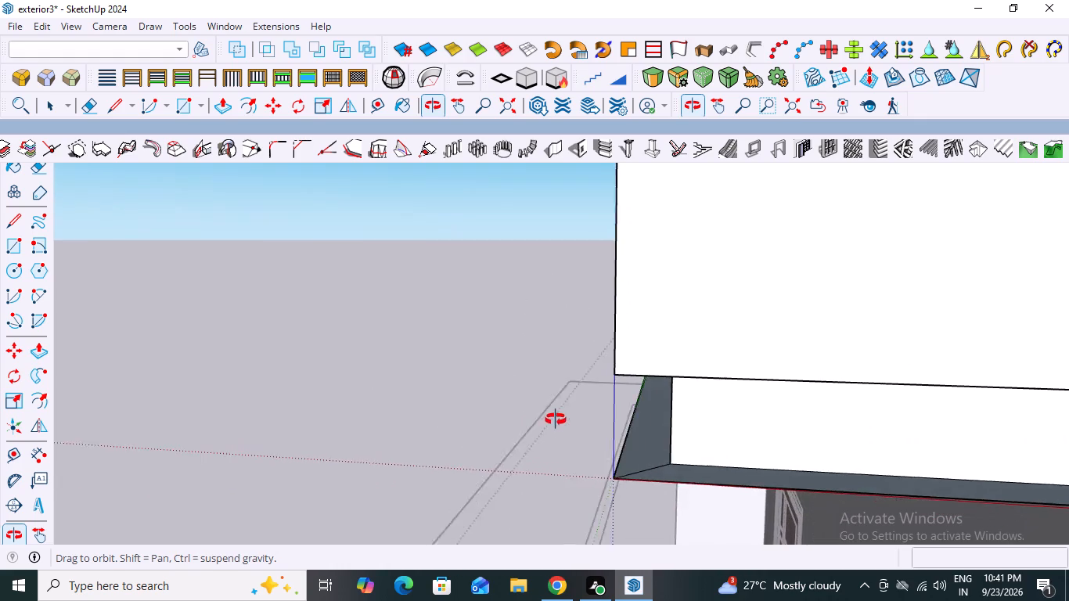
{"action": "middle_click_drag", "start_coordinate": [556, 419], "coordinate": [561, 418]}
{"action": "scroll", "coordinate": [571, 414], "scroll_direction": "down", "scroll_amount": 20}
{"action": "scroll", "coordinate": [571, 414], "scroll_direction": "down", "scroll_amount": 2}
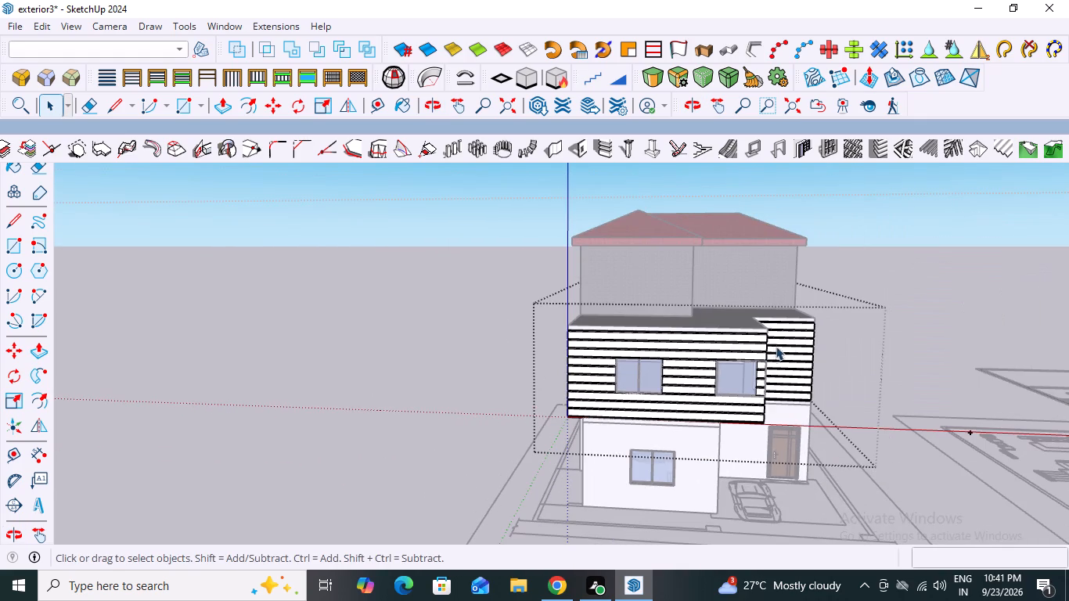
Close the middle storey's open nested groups to return to the whole house model.
{"action": "left_click", "coordinate": [948, 284]}
{"action": "left_click", "coordinate": [821, 239]}
{"action": "double_click", "coordinate": [830, 249]}
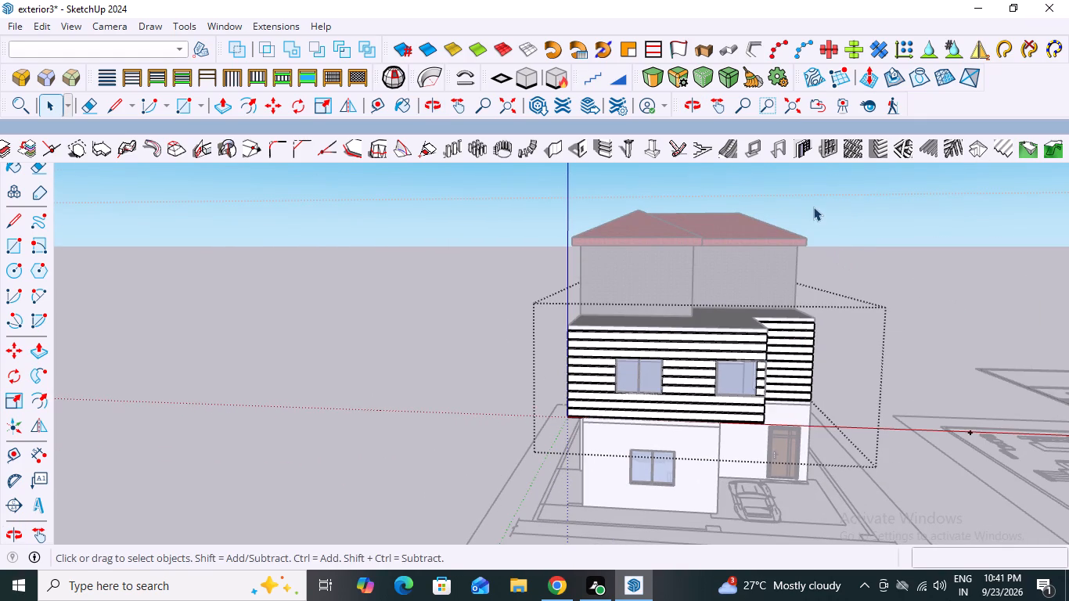
{"action": "left_click", "coordinate": [813, 207]}
{"action": "left_click", "coordinate": [731, 178]}
{"action": "left_click", "coordinate": [498, 264]}
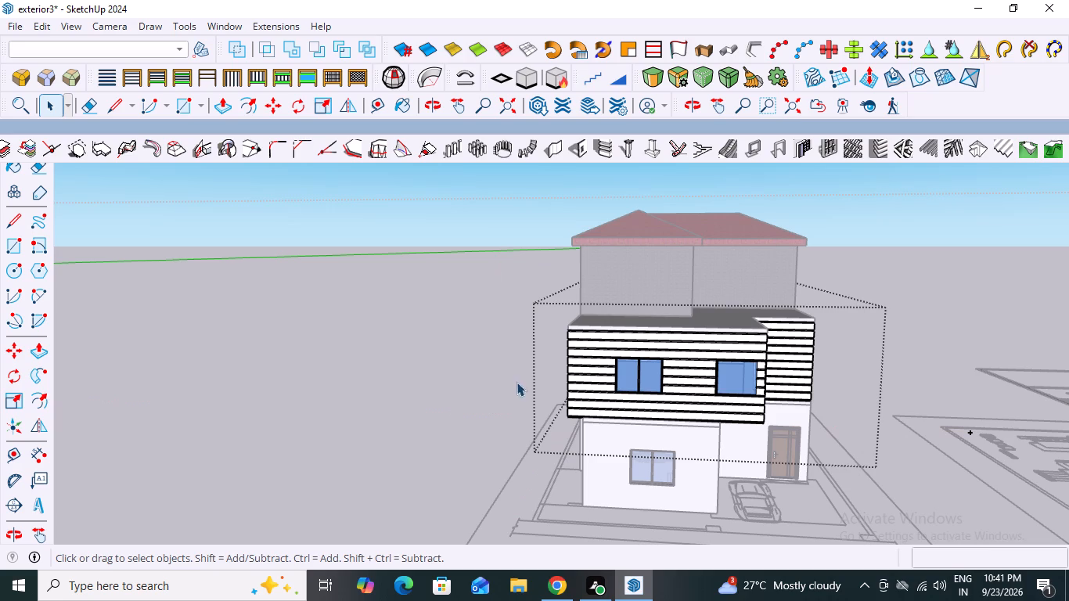
{"action": "left_click", "coordinate": [395, 286]}
{"action": "middle_click_drag", "start_coordinate": [496, 380], "coordinate": [558, 379]}
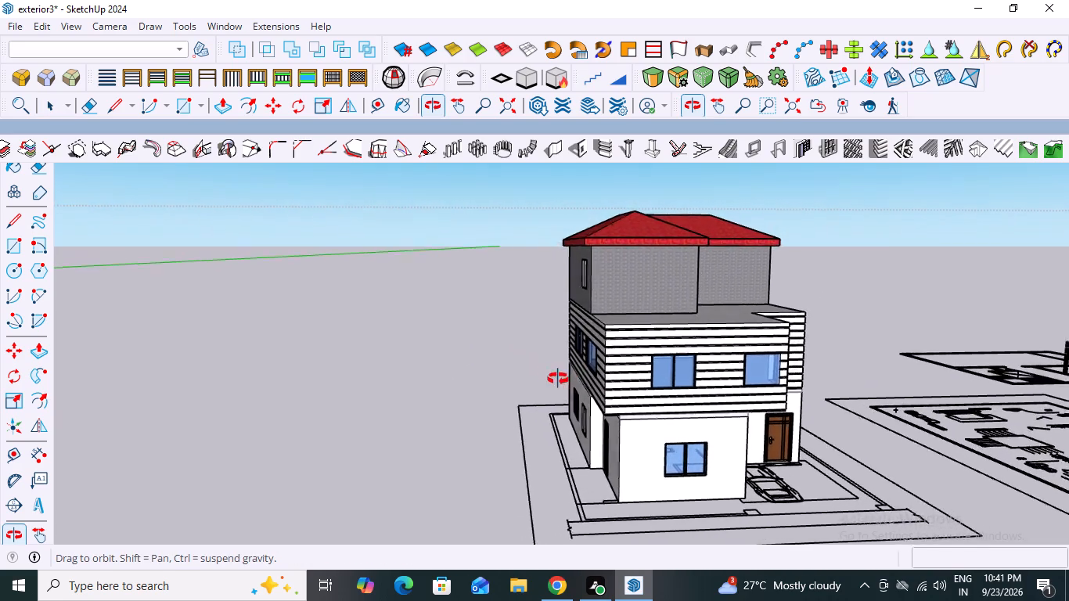
{"action": "middle_click_drag", "start_coordinate": [558, 379], "coordinate": [539, 369]}
{"action": "scroll", "coordinate": [792, 386], "scroll_direction": "up", "scroll_amount": 6}
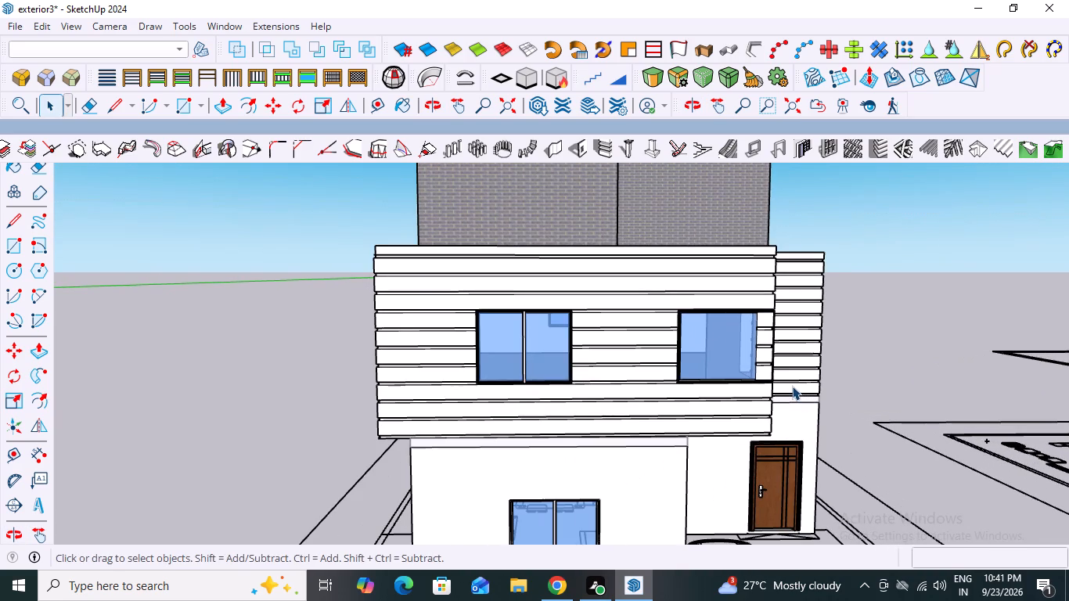
Reopen the middle storey's nested group down to the grooved walls for editing, leaving the wall geometry deselected.
{"action": "left_click", "coordinate": [562, 261]}
{"action": "double_click", "coordinate": [562, 261]}
{"action": "left_click", "coordinate": [562, 261]}
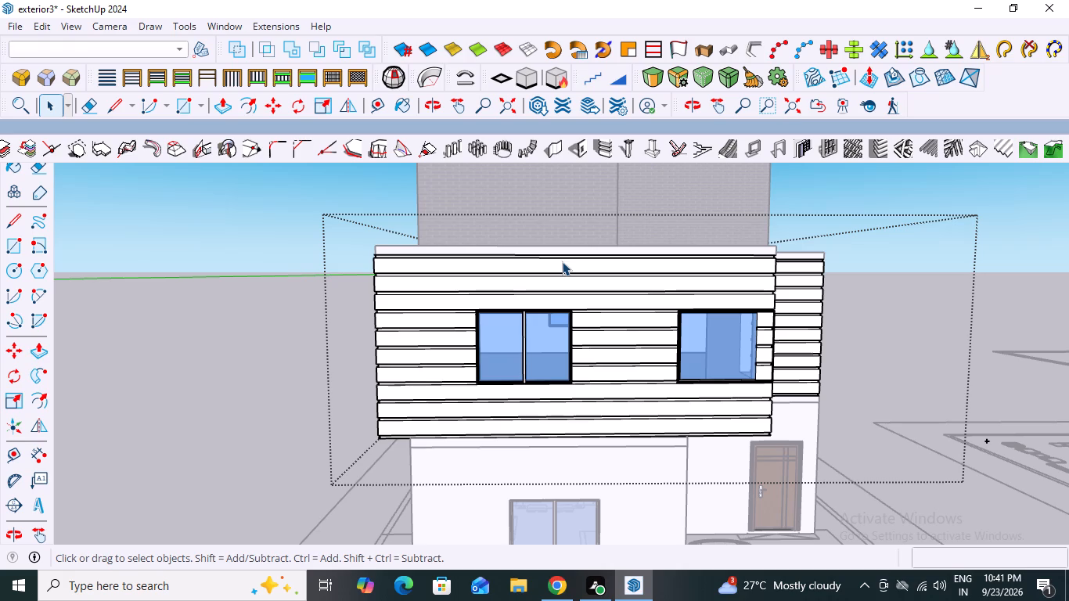
{"action": "left_click", "coordinate": [562, 261]}
{"action": "double_click", "coordinate": [562, 261]}
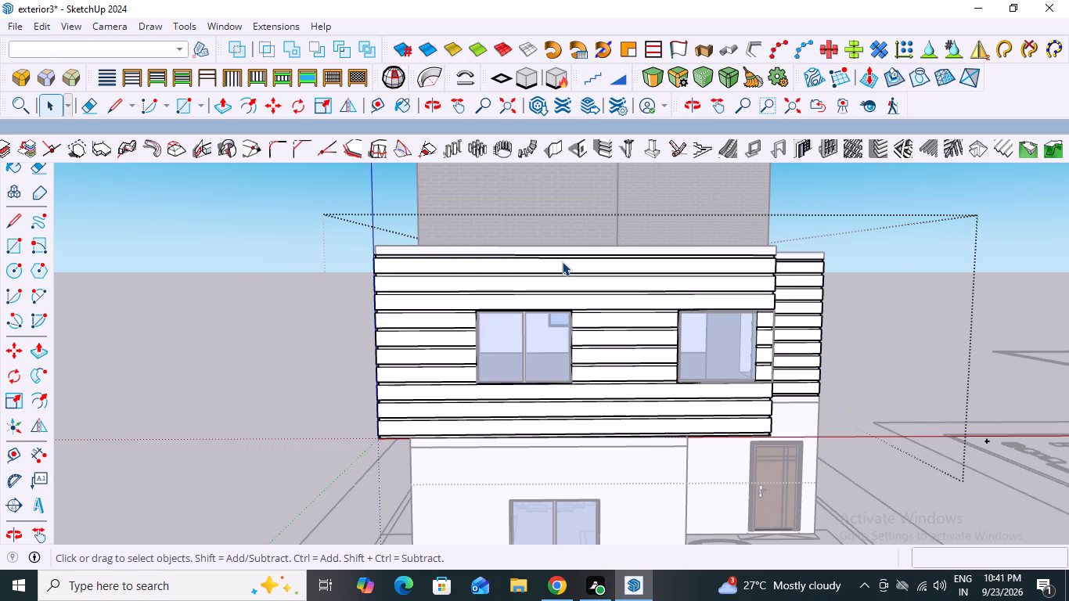
{"action": "left_click", "coordinate": [562, 261]}
{"action": "scroll", "coordinate": [652, 329], "scroll_direction": "up", "scroll_amount": 5}
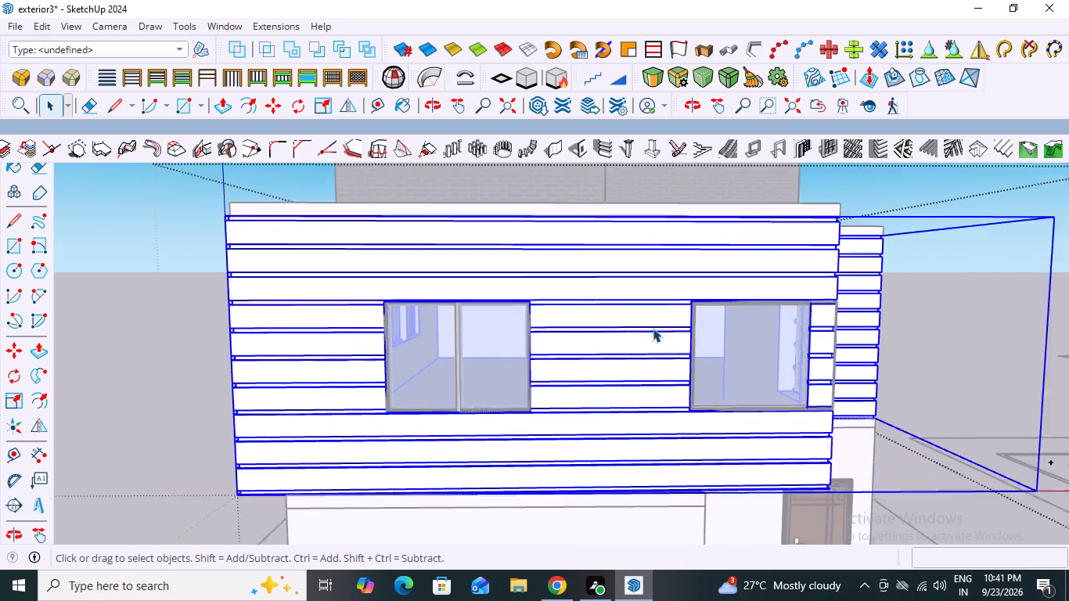
{"action": "scroll", "coordinate": [653, 328], "scroll_direction": "up", "scroll_amount": 1}
{"action": "middle_click_drag", "start_coordinate": [596, 304], "coordinate": [595, 332]}
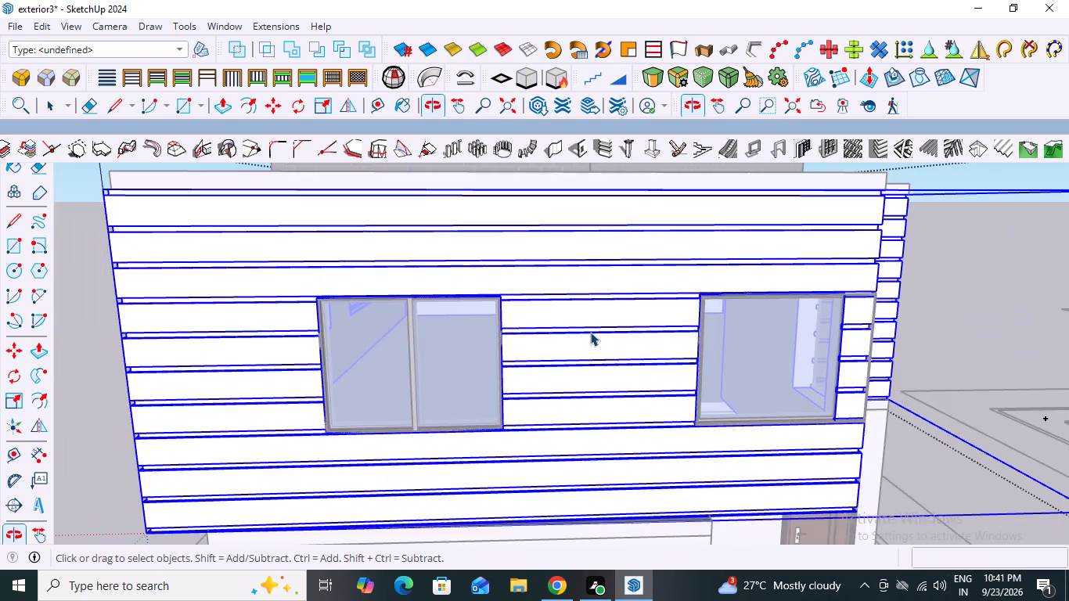
{"action": "scroll", "coordinate": [590, 332], "scroll_direction": "down", "scroll_amount": 9}
{"action": "scroll", "coordinate": [694, 328], "scroll_direction": "up", "scroll_amount": 6}
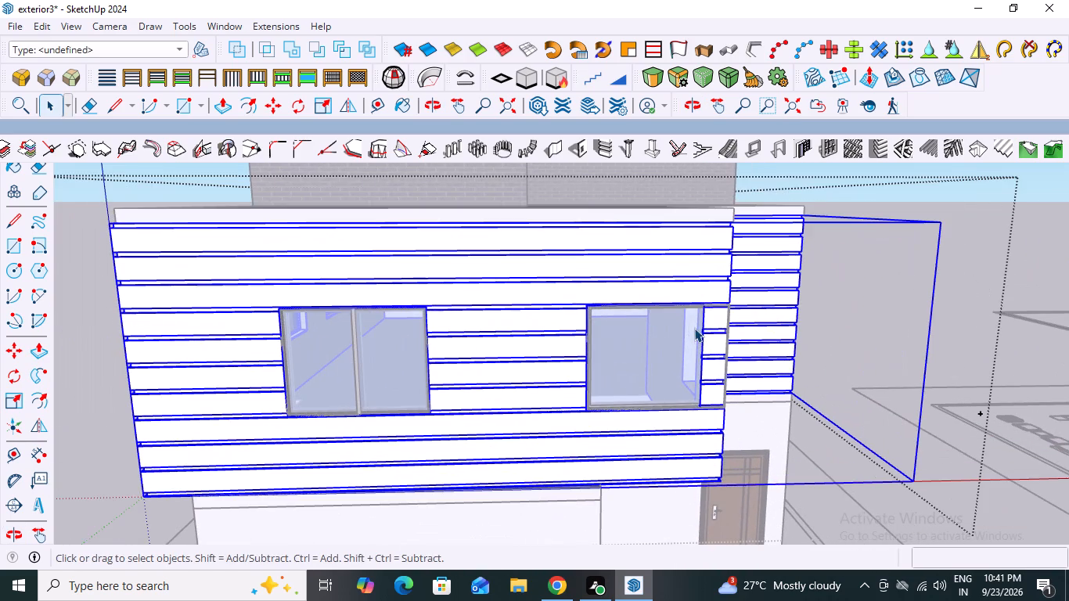
{"action": "left_click", "coordinate": [546, 234]}
{"action": "left_click", "coordinate": [546, 234]}
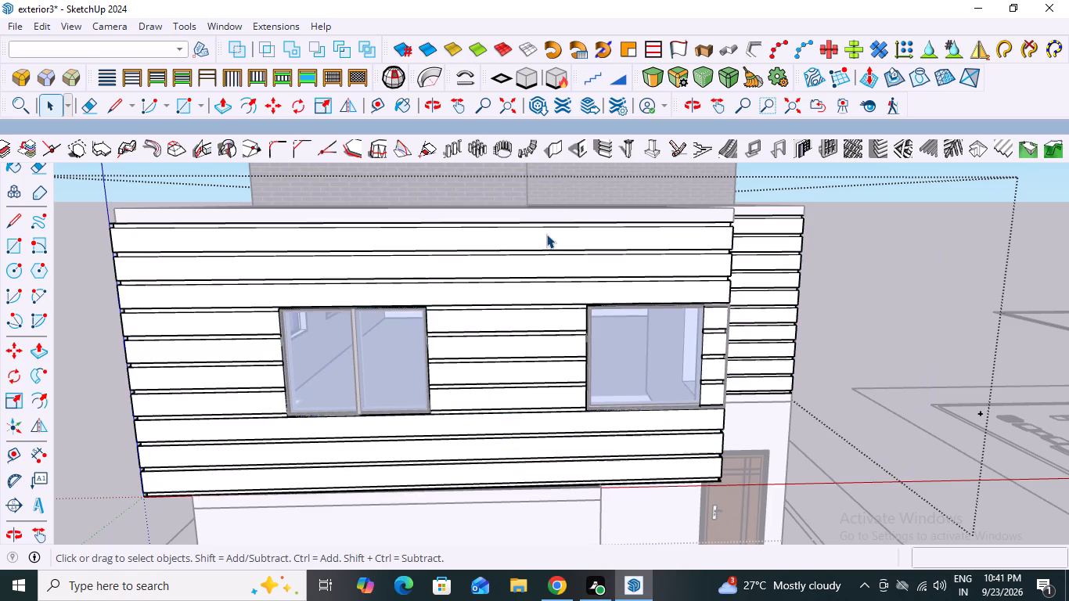
{"action": "left_click", "coordinate": [546, 234]}
{"action": "double_click", "coordinate": [546, 234]}
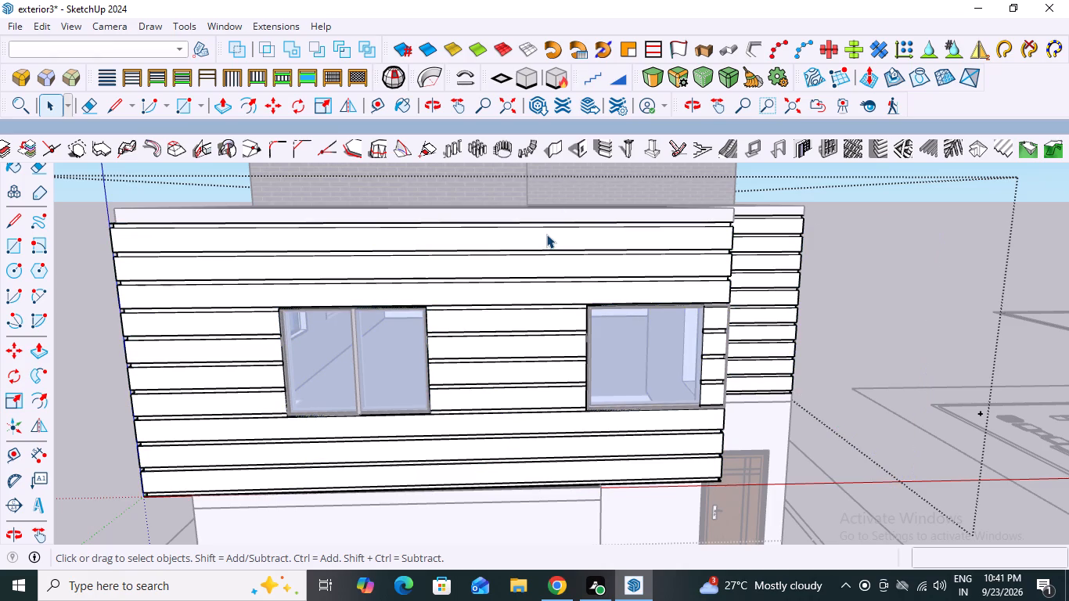
{"action": "scroll", "coordinate": [724, 164], "scroll_direction": "down", "scroll_amount": 6}
{"action": "scroll", "coordinate": [941, 187], "scroll_direction": "up", "scroll_amount": 3}
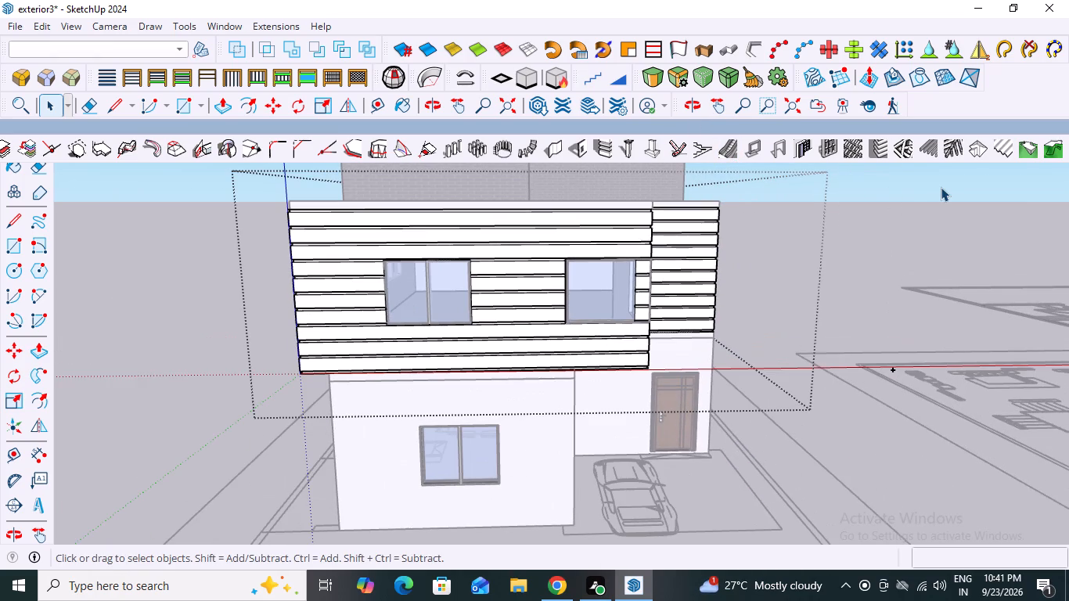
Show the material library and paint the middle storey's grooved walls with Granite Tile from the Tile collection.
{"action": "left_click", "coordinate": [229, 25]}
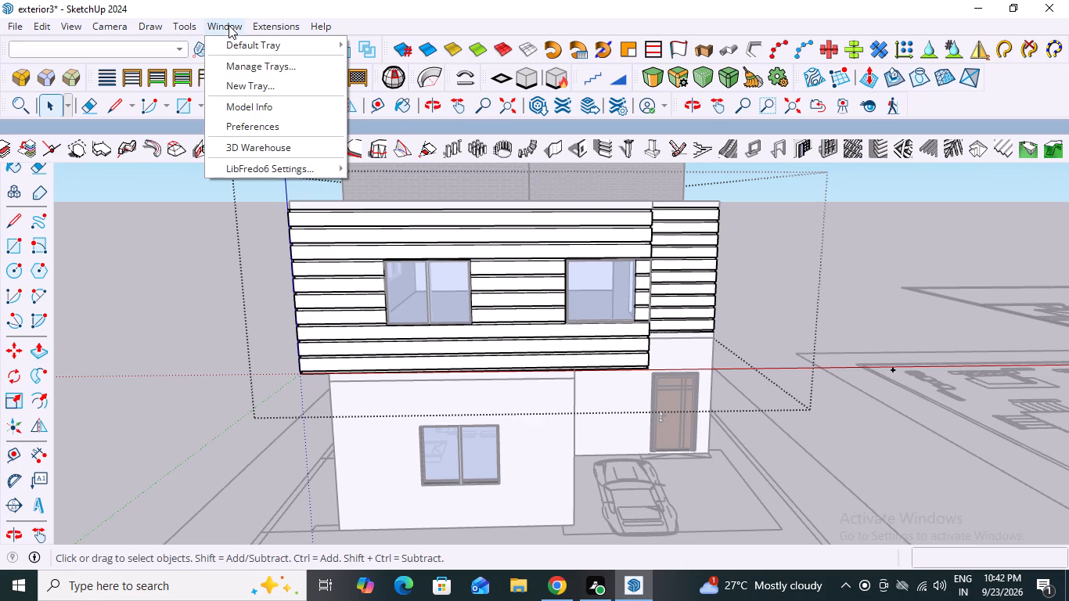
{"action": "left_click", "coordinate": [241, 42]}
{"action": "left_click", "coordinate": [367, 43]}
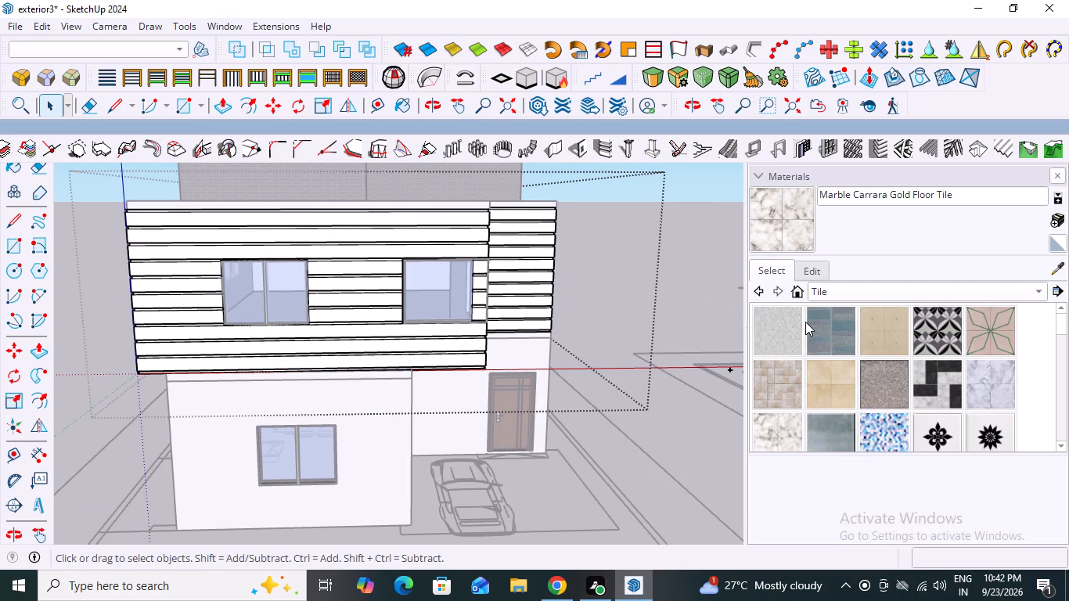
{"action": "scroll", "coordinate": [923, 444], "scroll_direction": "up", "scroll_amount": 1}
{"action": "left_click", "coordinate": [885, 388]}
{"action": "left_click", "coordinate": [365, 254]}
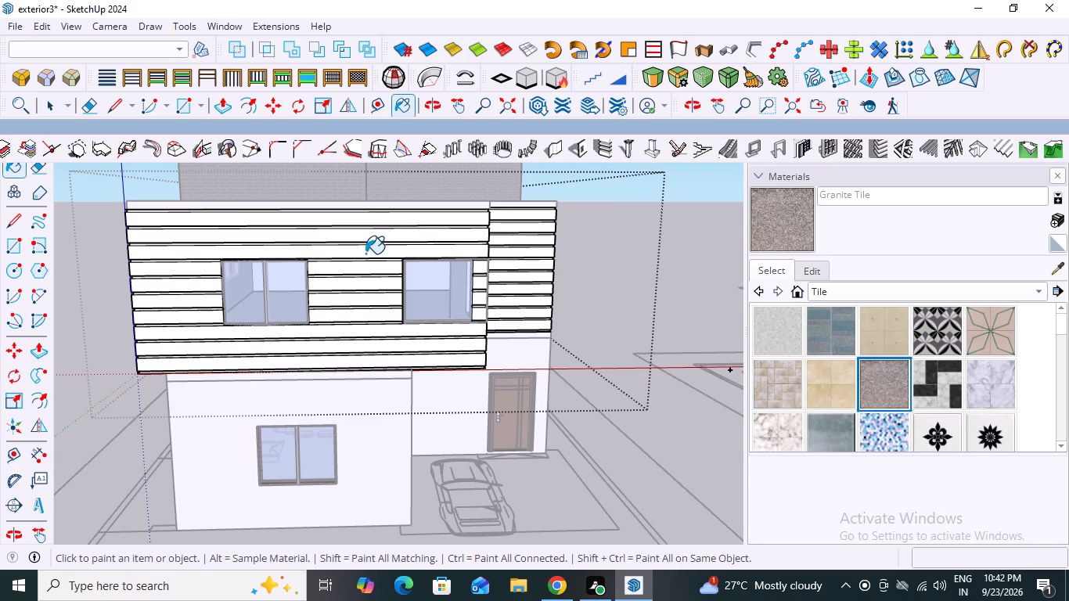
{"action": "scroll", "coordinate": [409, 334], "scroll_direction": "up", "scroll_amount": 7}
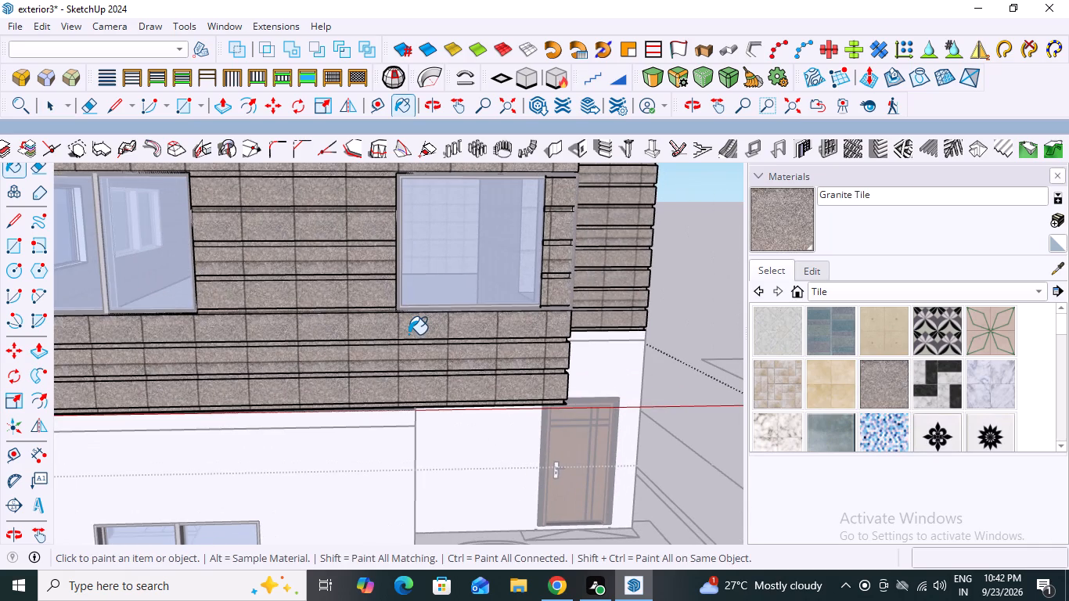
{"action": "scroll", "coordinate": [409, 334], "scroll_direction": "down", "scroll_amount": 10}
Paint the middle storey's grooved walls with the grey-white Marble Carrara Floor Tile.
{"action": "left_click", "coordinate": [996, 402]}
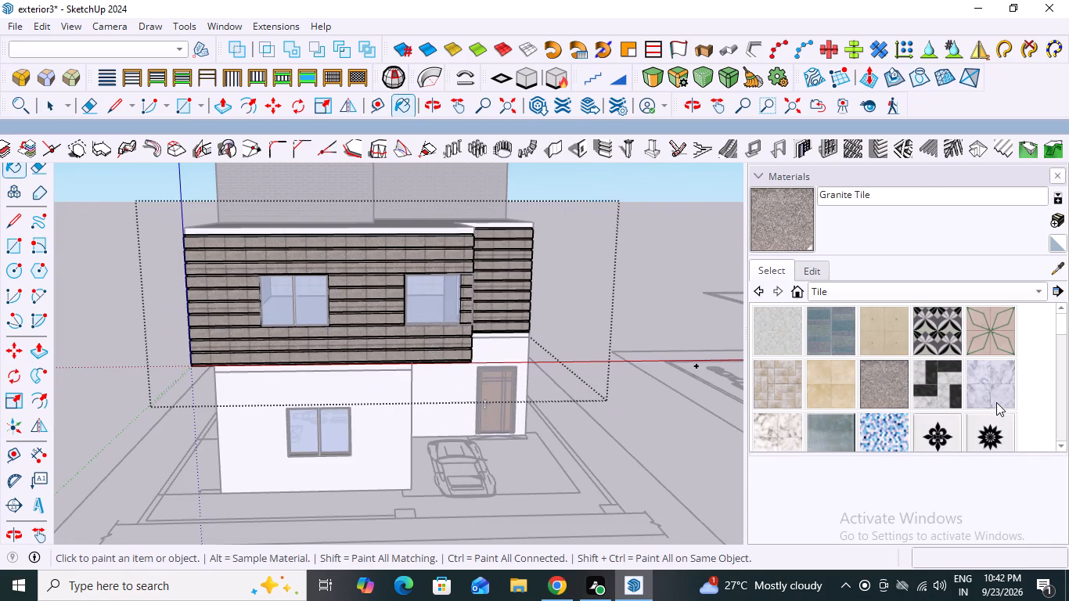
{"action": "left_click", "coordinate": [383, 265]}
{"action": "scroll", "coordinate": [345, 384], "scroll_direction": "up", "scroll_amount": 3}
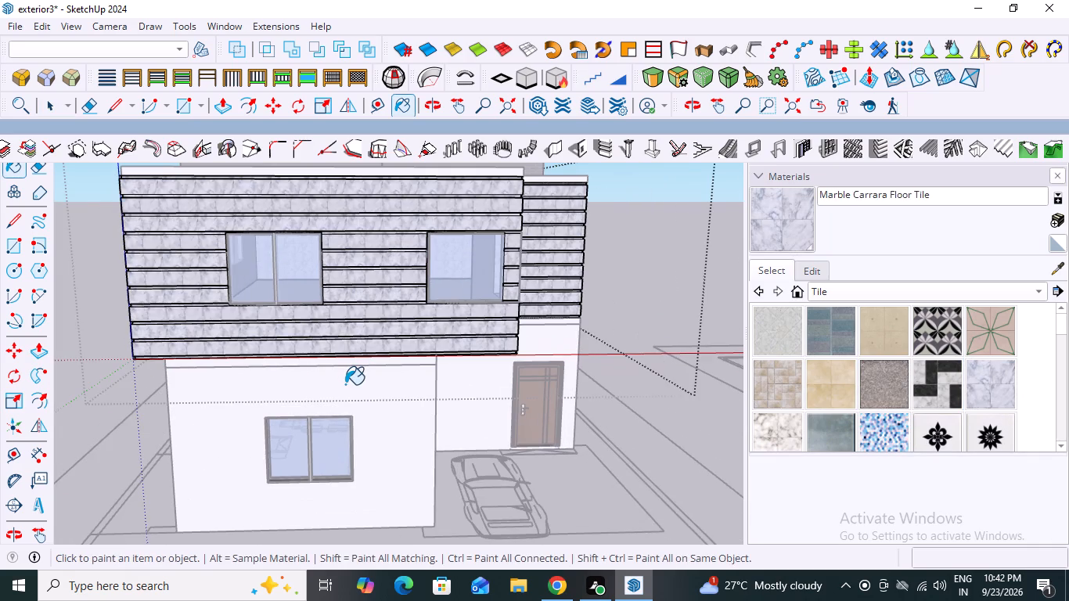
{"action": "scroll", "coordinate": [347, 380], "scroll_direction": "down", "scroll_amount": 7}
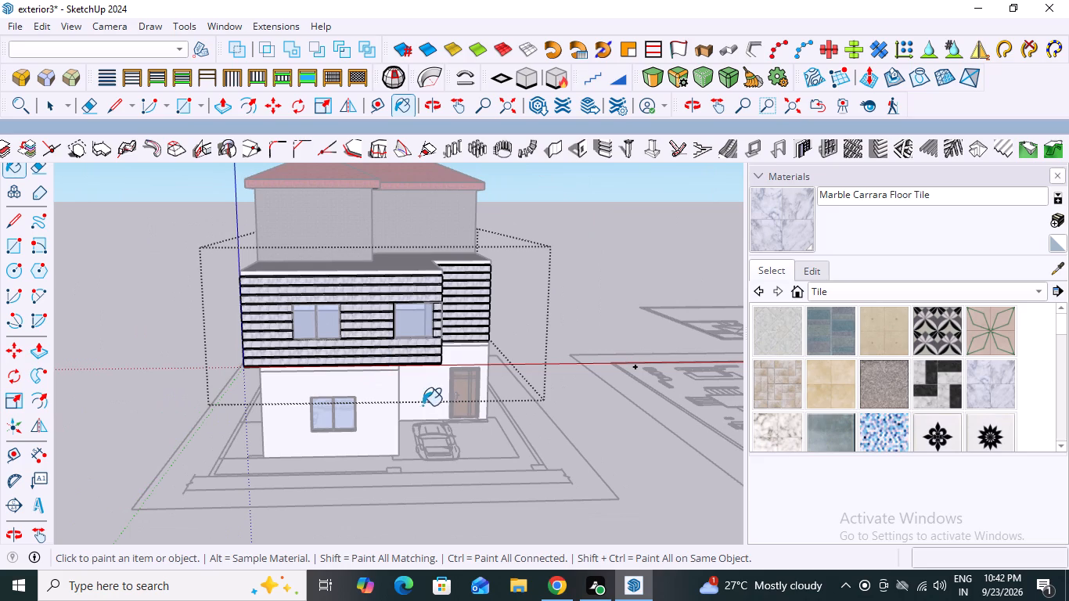
Paint the middle storey's grooved walls with Beadboard from the Brick, Cladding and Siding collection and check the front and side faces.
{"action": "scroll", "coordinate": [1068, 443], "scroll_direction": "up", "scroll_amount": 5}
{"action": "left_click", "coordinate": [1042, 292]}
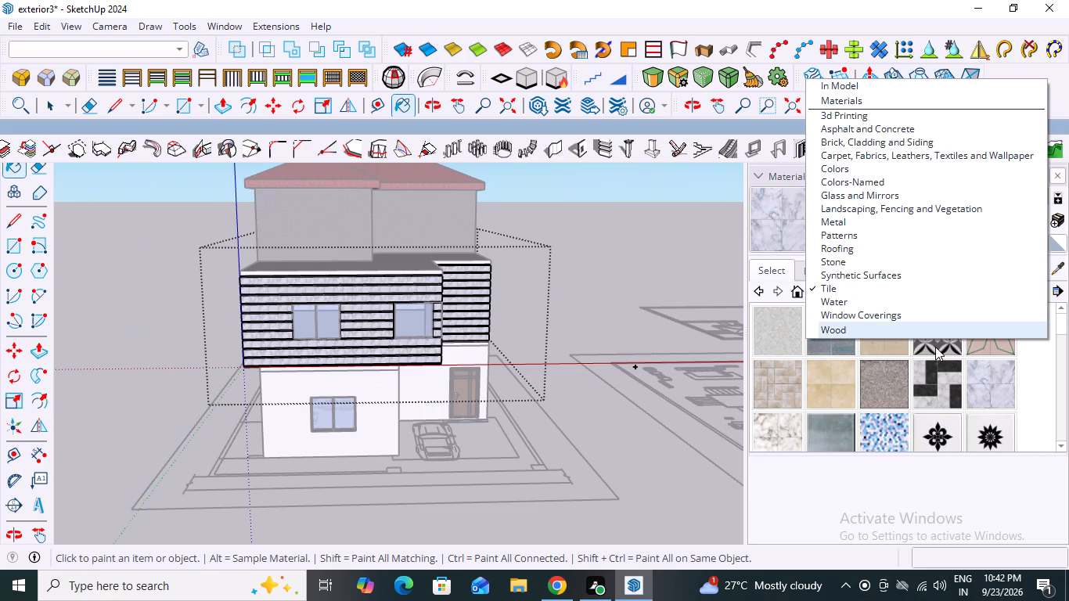
{"action": "scroll", "coordinate": [921, 354], "scroll_direction": "up", "scroll_amount": 9}
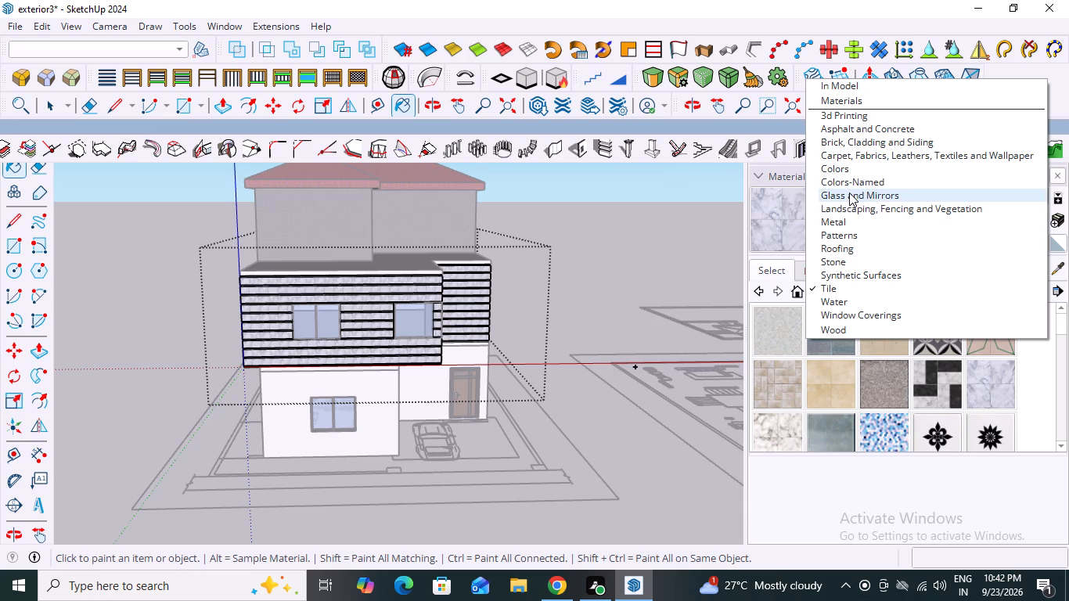
{"action": "left_click", "coordinate": [833, 145]}
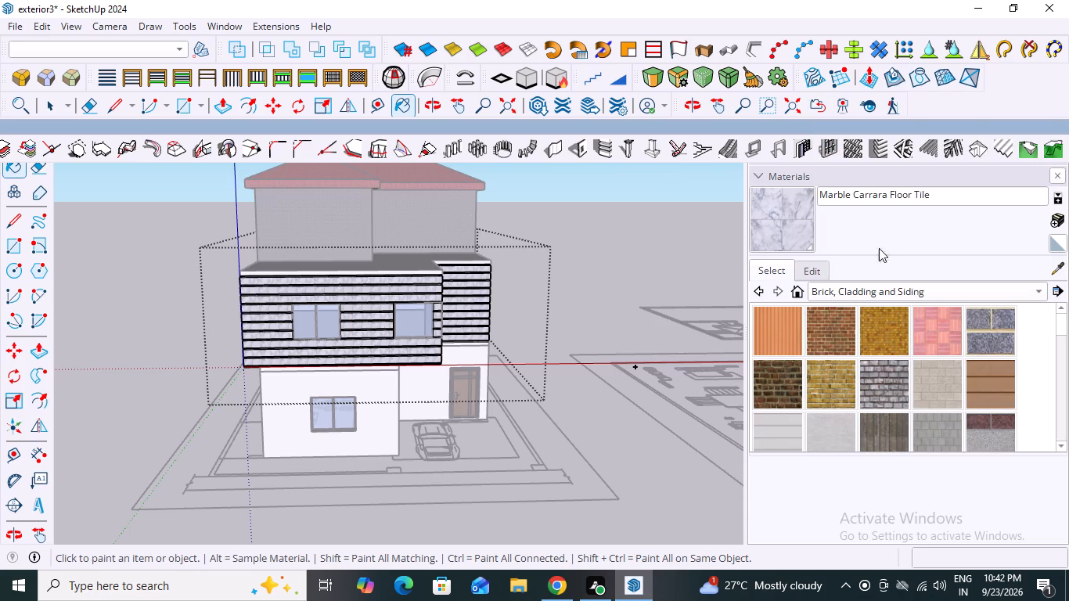
{"action": "scroll", "coordinate": [963, 393], "scroll_direction": "down", "scroll_amount": 3}
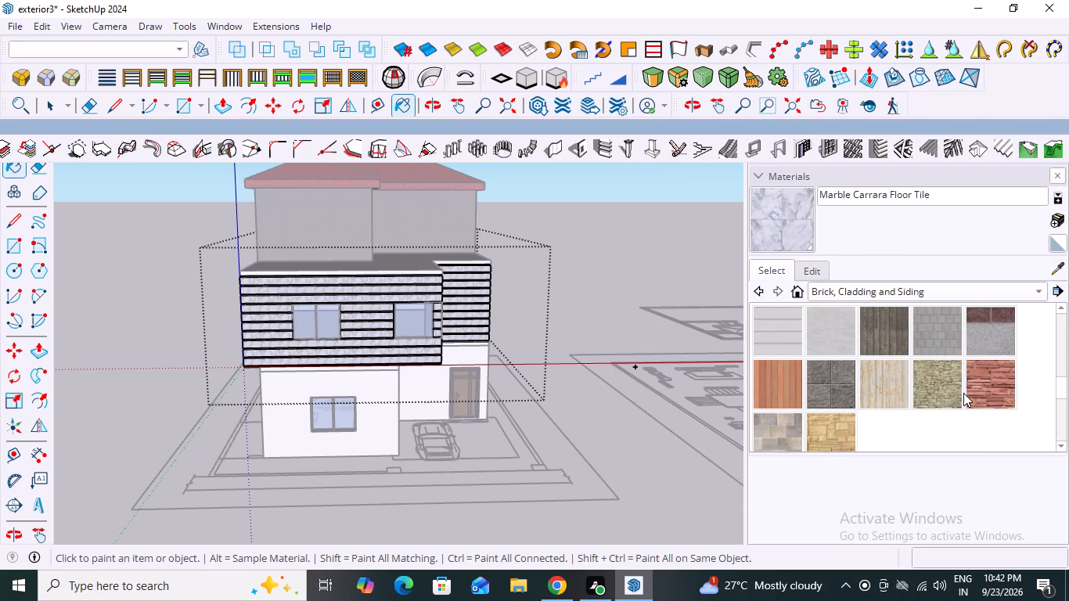
{"action": "scroll", "coordinate": [963, 393], "scroll_direction": "up", "scroll_amount": 3}
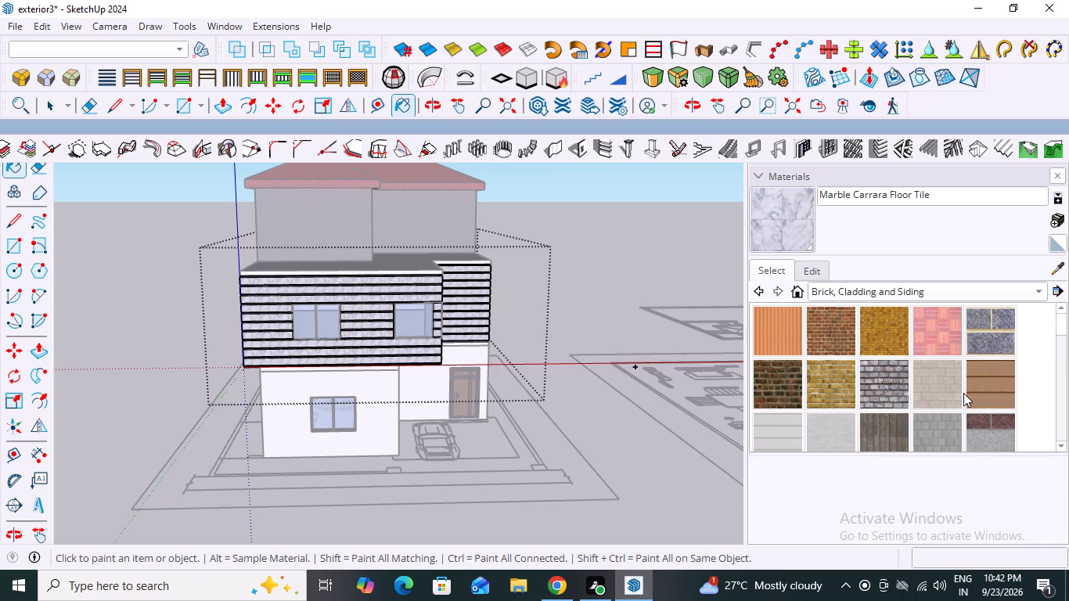
{"action": "scroll", "coordinate": [963, 393], "scroll_direction": "up", "scroll_amount": 3}
{"action": "left_click", "coordinate": [769, 326]}
{"action": "left_click", "coordinate": [360, 303]}
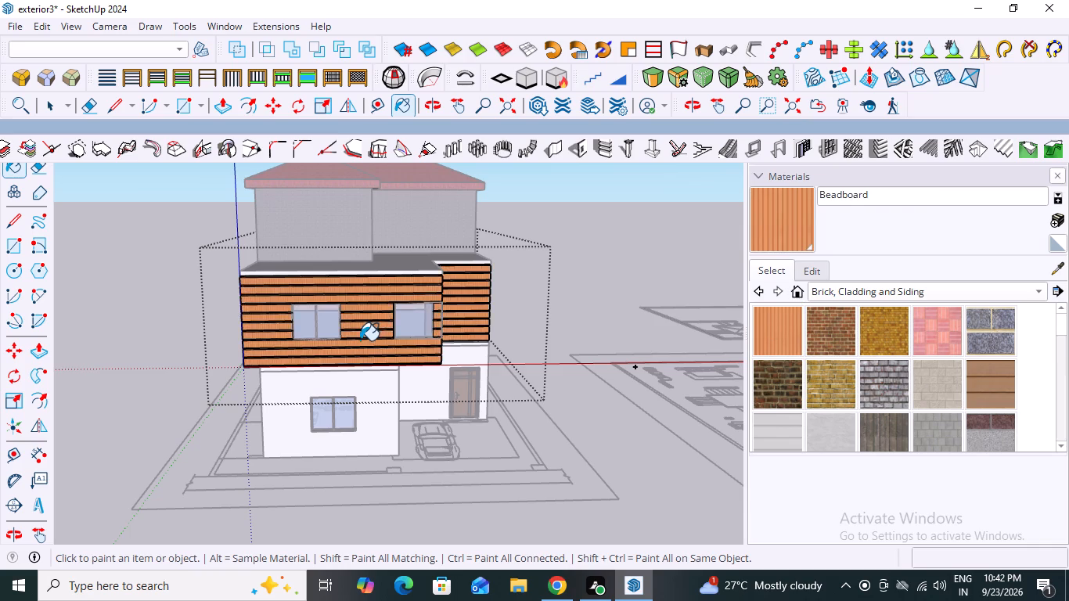
{"action": "scroll", "coordinate": [360, 340], "scroll_direction": "up", "scroll_amount": 20}
{"action": "scroll", "coordinate": [360, 340], "scroll_direction": "up", "scroll_amount": 4}
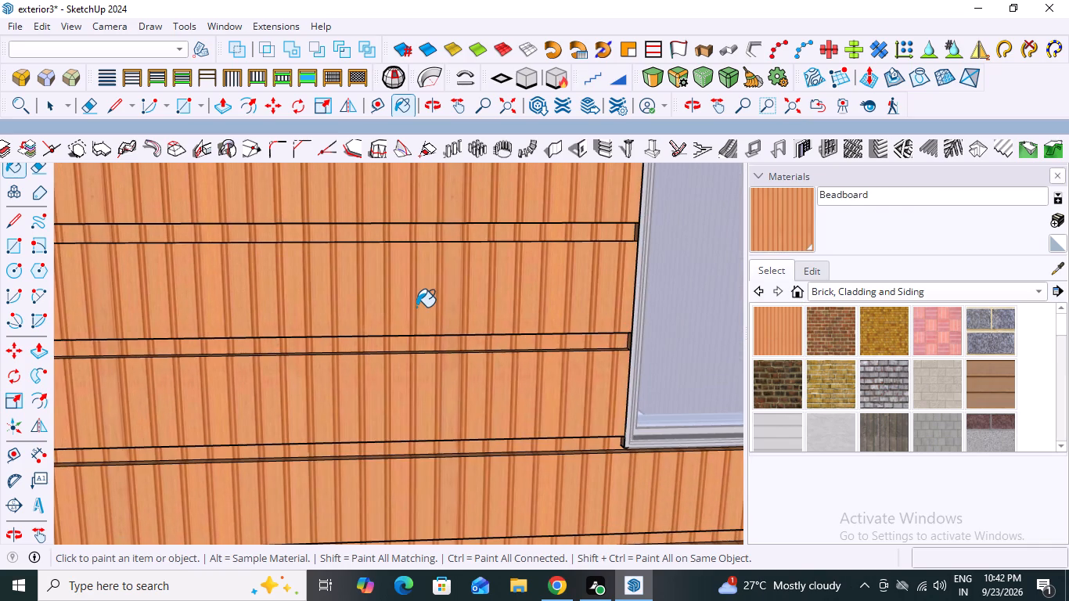
{"action": "scroll", "coordinate": [416, 307], "scroll_direction": "down", "scroll_amount": 14}
{"action": "scroll", "coordinate": [427, 332], "scroll_direction": "down", "scroll_amount": 9}
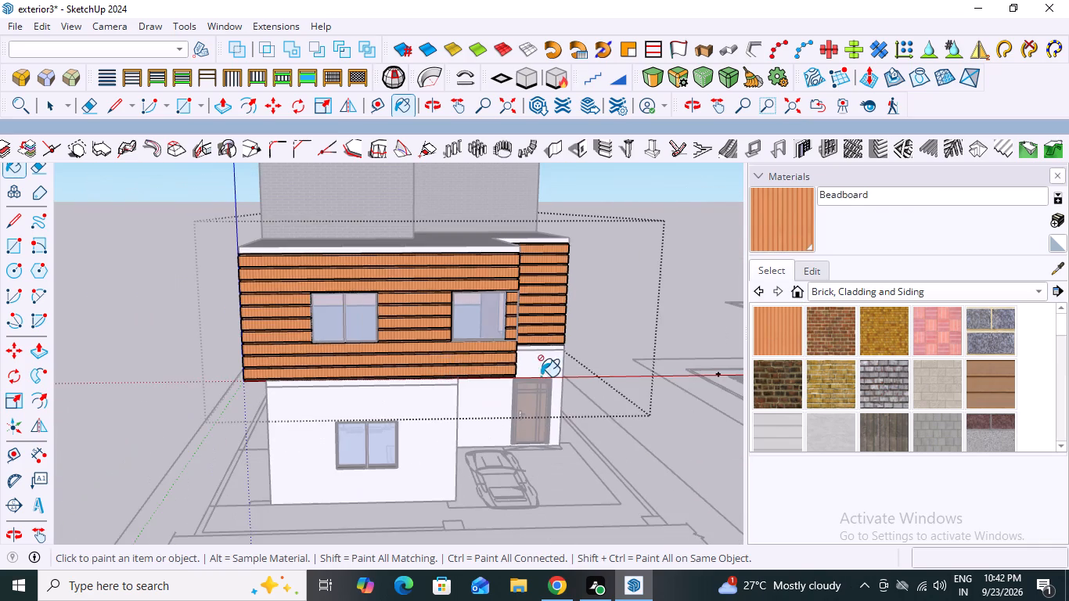
{"action": "middle_click_drag", "start_coordinate": [617, 361], "coordinate": [567, 376]}
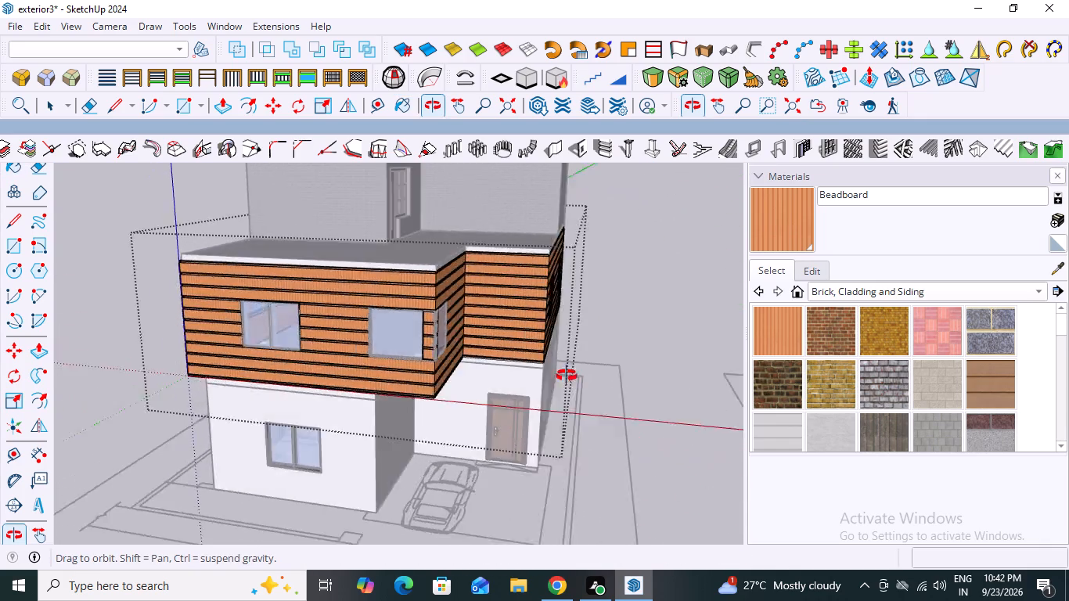
{"action": "middle_click_drag", "start_coordinate": [567, 376], "coordinate": [672, 350]}
{"action": "scroll", "coordinate": [740, 334], "scroll_direction": "down", "scroll_amount": 1}
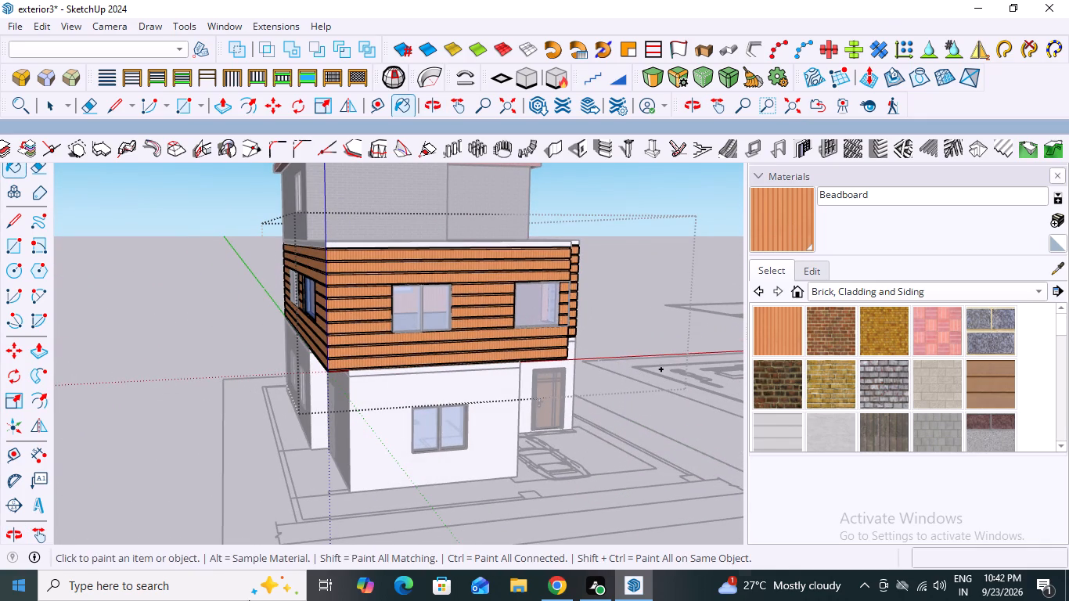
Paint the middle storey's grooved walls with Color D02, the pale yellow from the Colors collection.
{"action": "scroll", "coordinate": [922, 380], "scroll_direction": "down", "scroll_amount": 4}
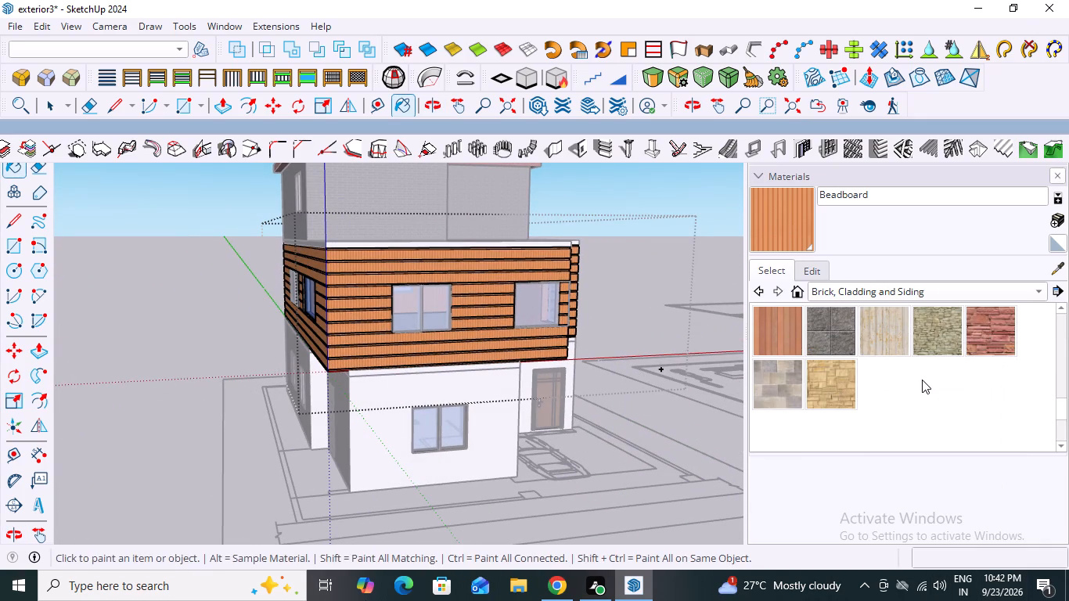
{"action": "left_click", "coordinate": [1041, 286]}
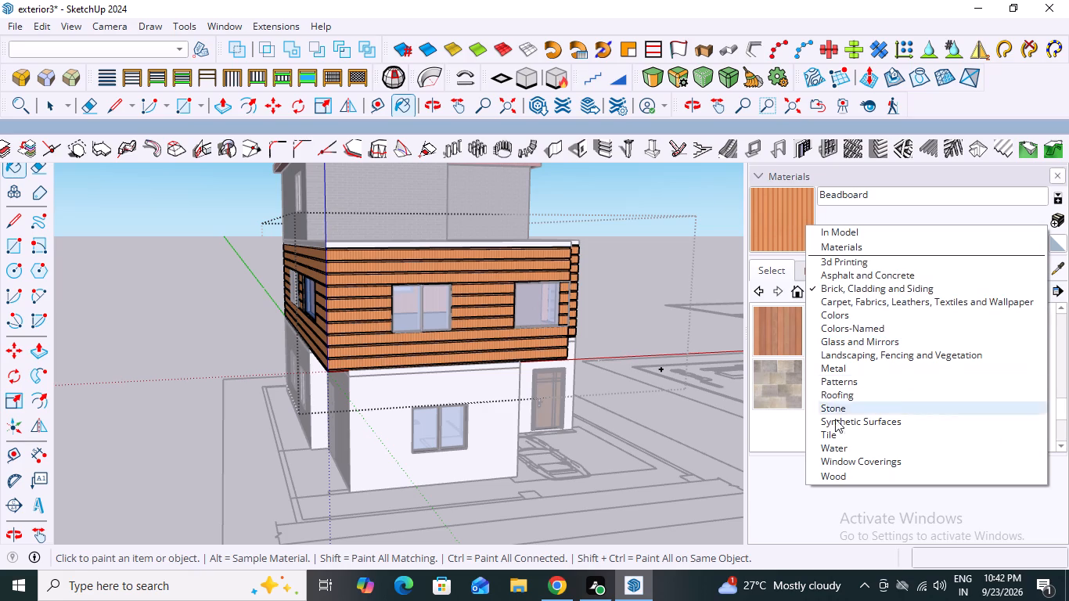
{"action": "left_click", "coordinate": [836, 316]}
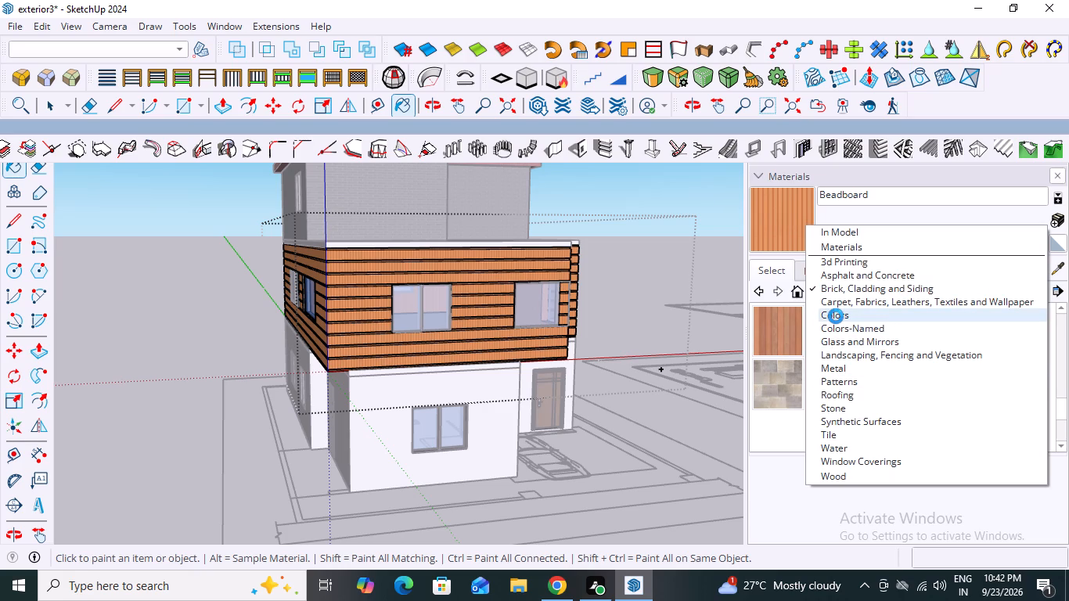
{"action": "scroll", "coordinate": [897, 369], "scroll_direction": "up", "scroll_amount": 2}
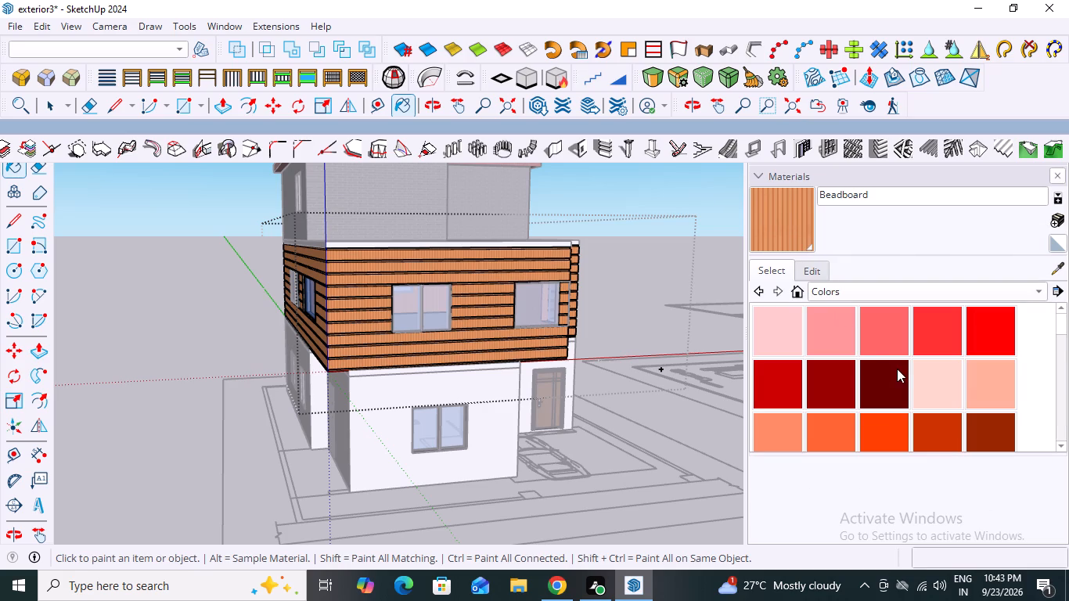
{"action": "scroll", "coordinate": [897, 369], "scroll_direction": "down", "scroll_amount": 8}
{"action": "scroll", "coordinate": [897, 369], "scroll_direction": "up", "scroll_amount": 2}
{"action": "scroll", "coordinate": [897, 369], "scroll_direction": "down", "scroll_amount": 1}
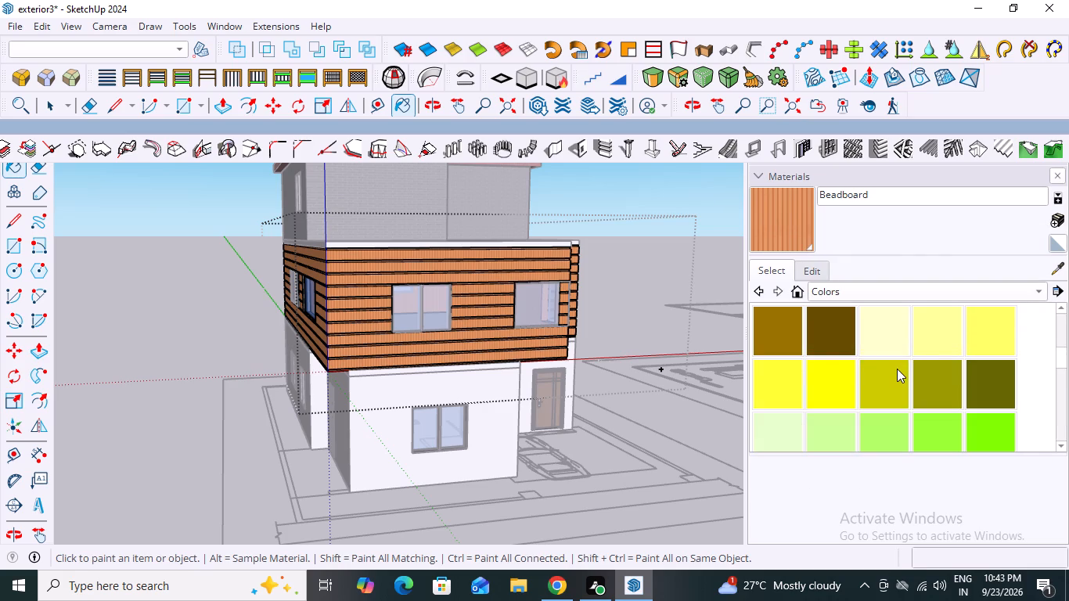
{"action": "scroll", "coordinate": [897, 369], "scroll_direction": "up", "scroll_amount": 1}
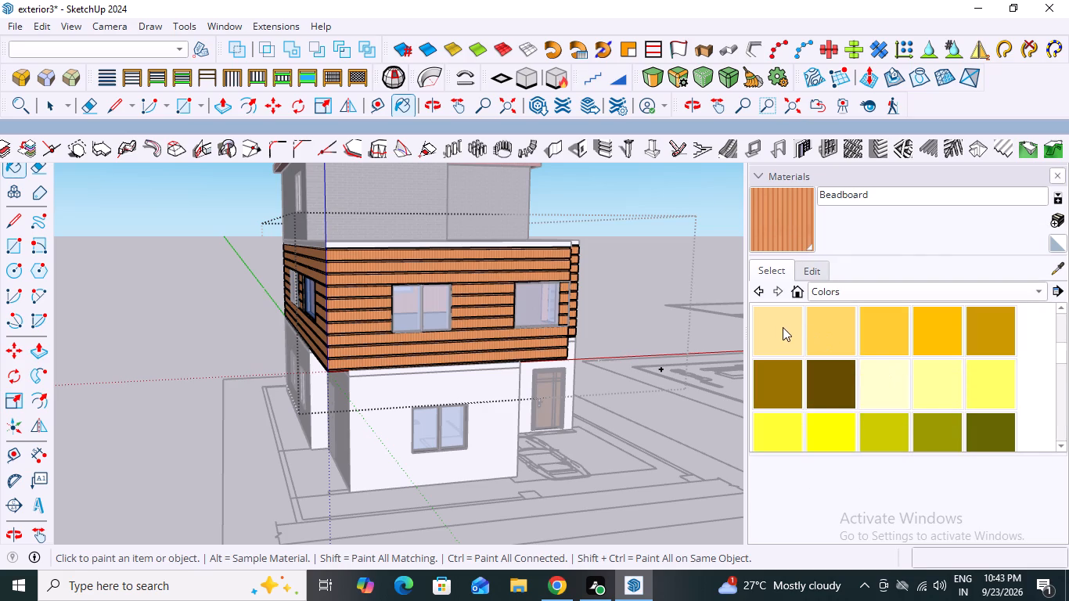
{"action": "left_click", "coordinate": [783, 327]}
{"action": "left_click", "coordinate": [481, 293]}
Examine the pale yellow finish on the middle storey's front wall, corner window and recessed side walls.
{"action": "scroll", "coordinate": [484, 336], "scroll_direction": "up", "scroll_amount": 6}
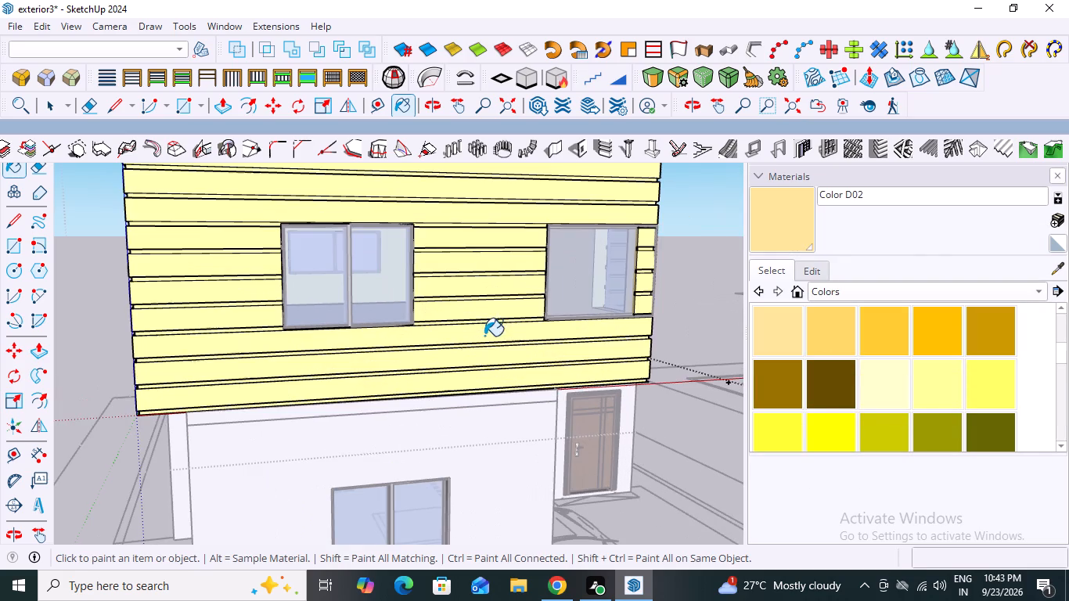
{"action": "scroll", "coordinate": [484, 336], "scroll_direction": "up", "scroll_amount": 1}
{"action": "middle_click_drag", "start_coordinate": [669, 331], "coordinate": [501, 375]}
{"action": "scroll", "coordinate": [501, 375], "scroll_direction": "down", "scroll_amount": 8}
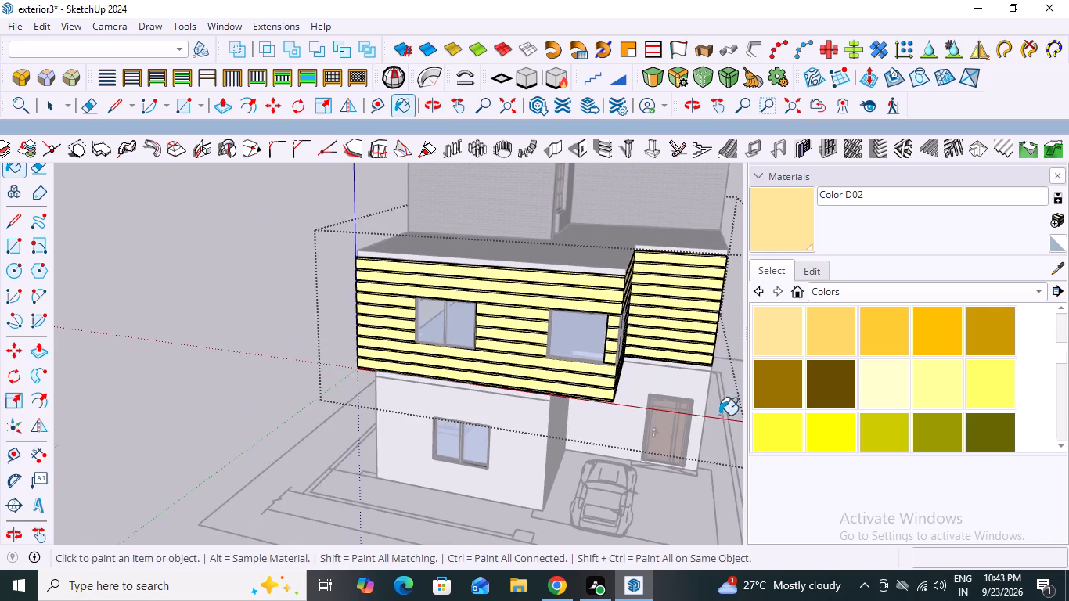
{"action": "middle_click_drag", "start_coordinate": [706, 416], "coordinate": [526, 404]}
{"action": "scroll", "coordinate": [567, 378], "scroll_direction": "up", "scroll_amount": 11}
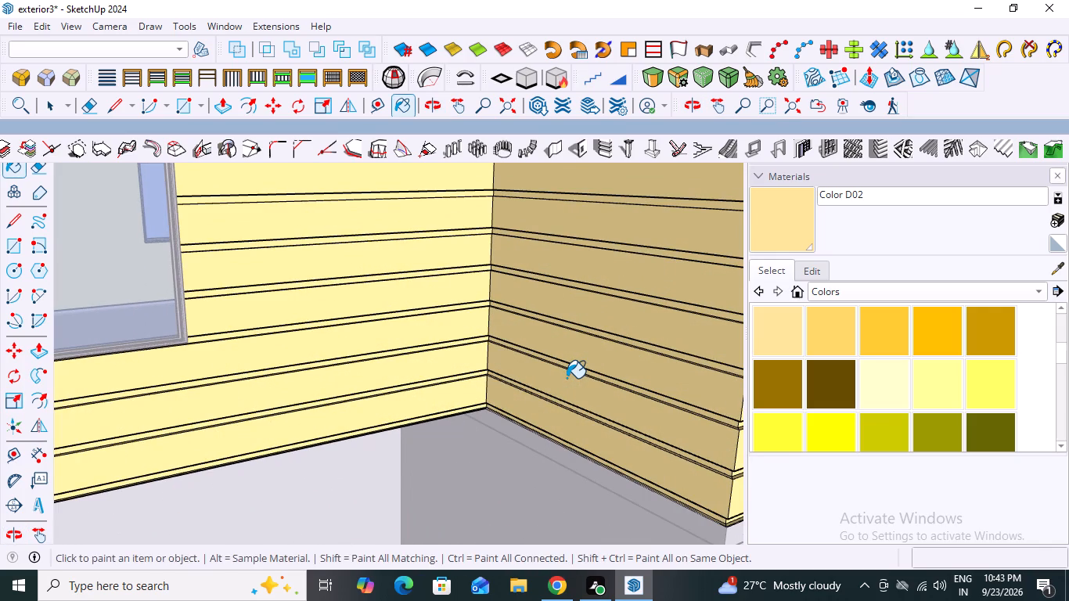
{"action": "scroll", "coordinate": [567, 378], "scroll_direction": "down", "scroll_amount": 12}
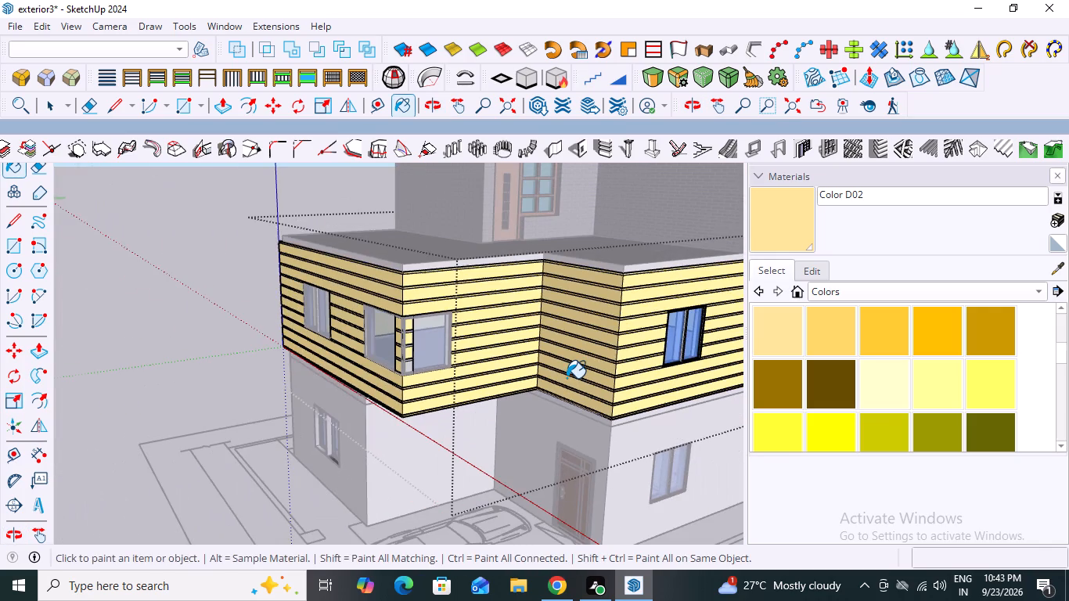
{"action": "scroll", "coordinate": [567, 378], "scroll_direction": "down", "scroll_amount": 3}
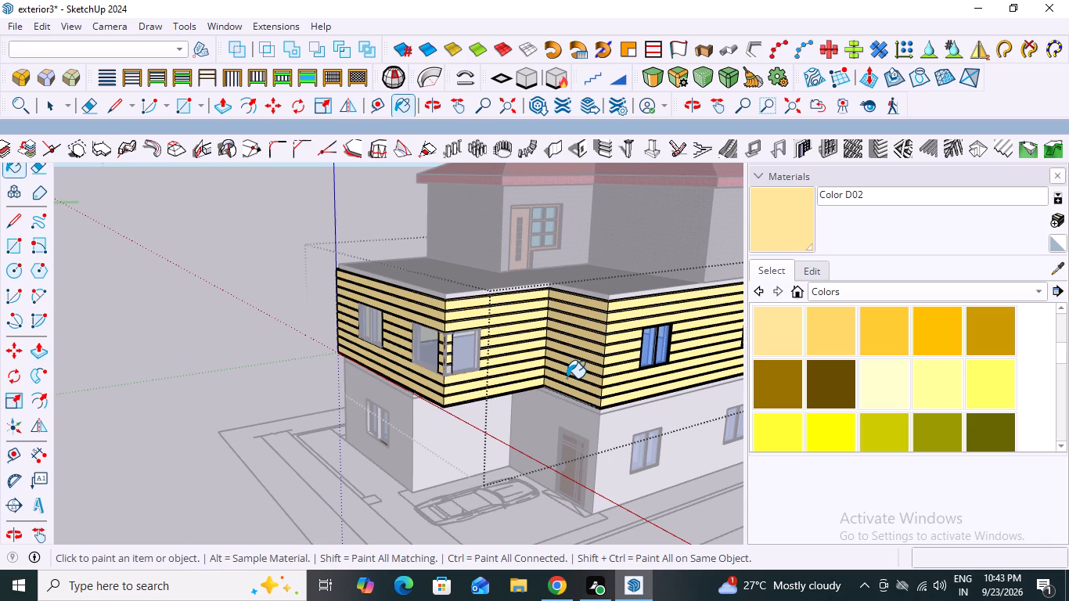
{"action": "scroll", "coordinate": [567, 378], "scroll_direction": "up", "scroll_amount": 5}
{"action": "middle_click", "coordinate": [567, 378]}
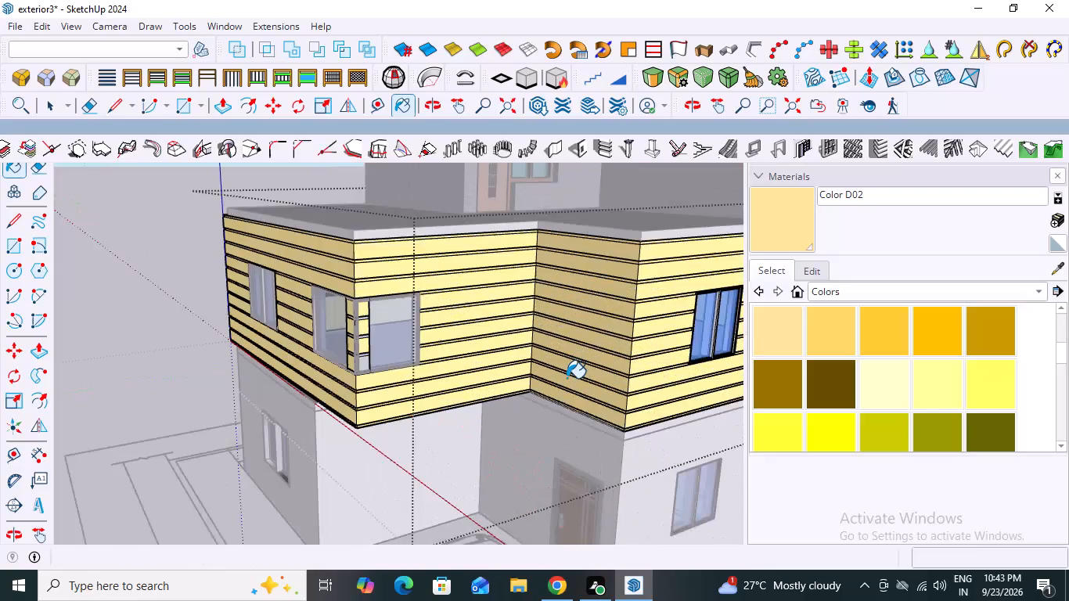
{"action": "scroll", "coordinate": [567, 378], "scroll_direction": "up", "scroll_amount": 9}
{"action": "scroll", "coordinate": [567, 378], "scroll_direction": "down", "scroll_amount": 4}
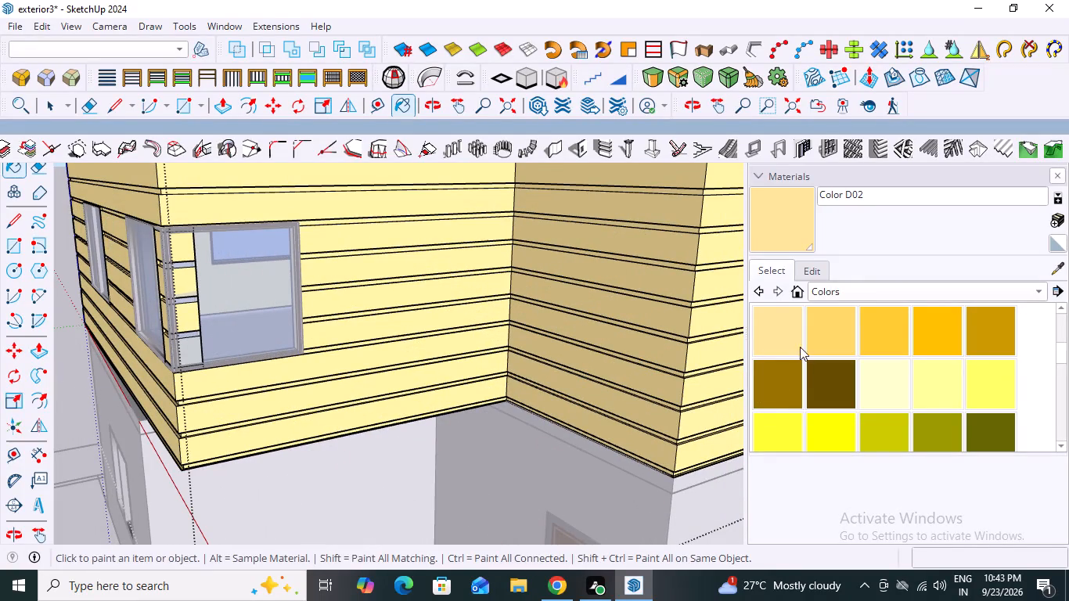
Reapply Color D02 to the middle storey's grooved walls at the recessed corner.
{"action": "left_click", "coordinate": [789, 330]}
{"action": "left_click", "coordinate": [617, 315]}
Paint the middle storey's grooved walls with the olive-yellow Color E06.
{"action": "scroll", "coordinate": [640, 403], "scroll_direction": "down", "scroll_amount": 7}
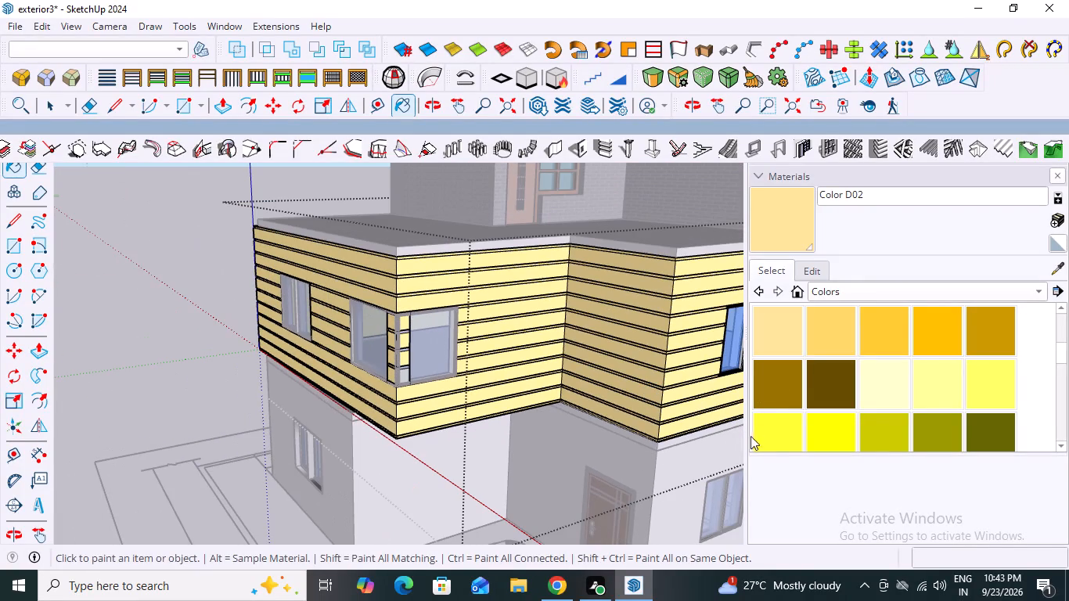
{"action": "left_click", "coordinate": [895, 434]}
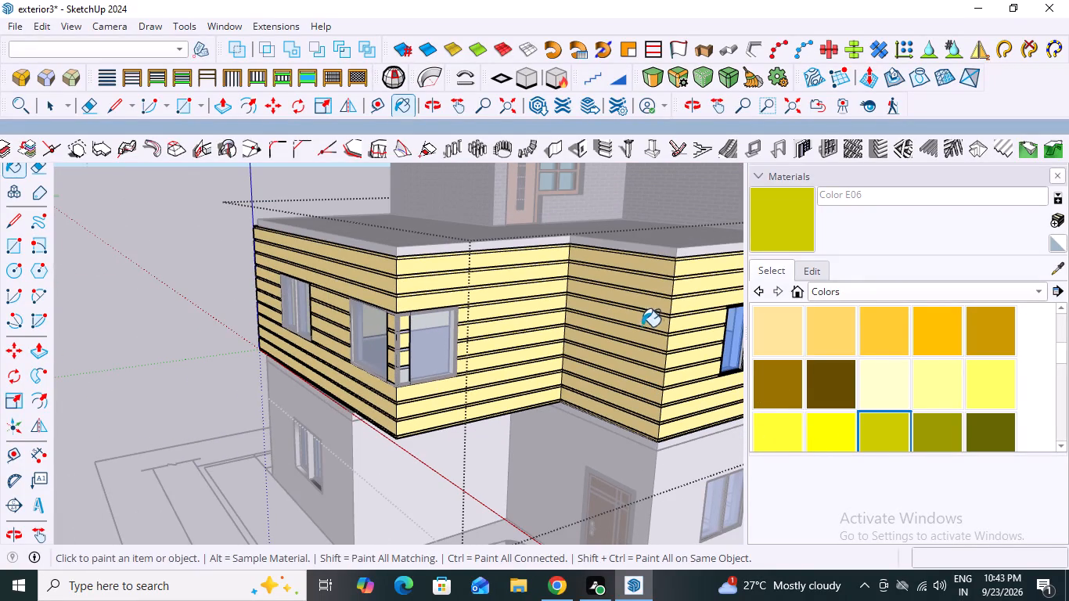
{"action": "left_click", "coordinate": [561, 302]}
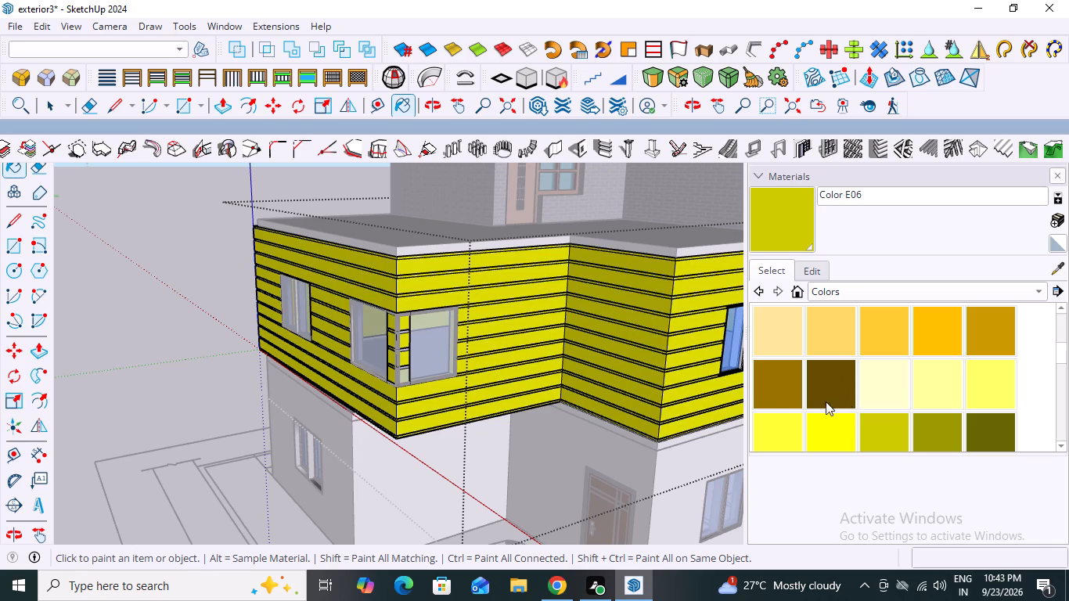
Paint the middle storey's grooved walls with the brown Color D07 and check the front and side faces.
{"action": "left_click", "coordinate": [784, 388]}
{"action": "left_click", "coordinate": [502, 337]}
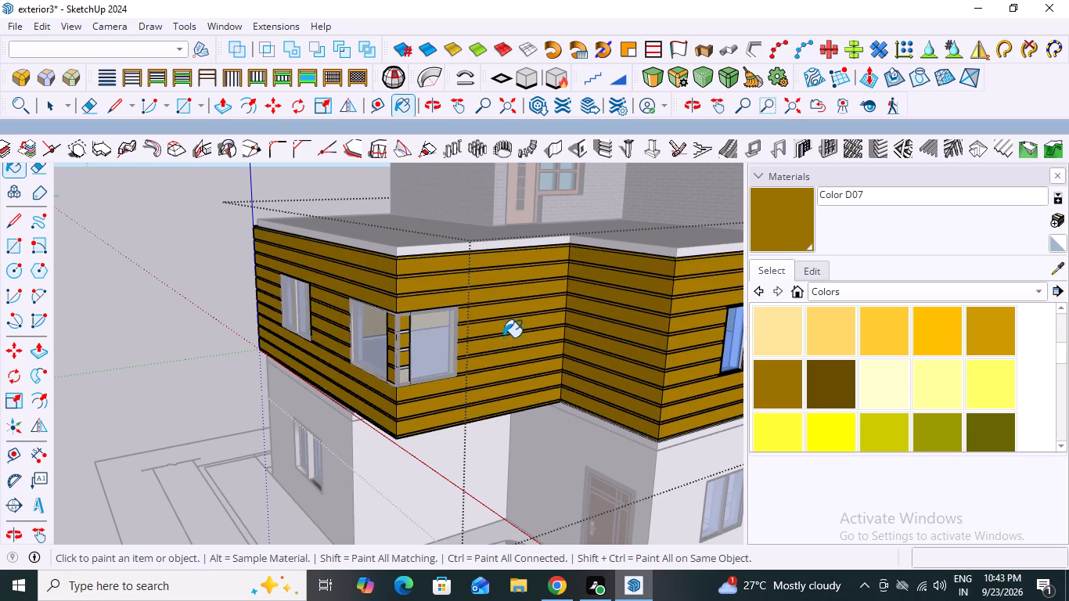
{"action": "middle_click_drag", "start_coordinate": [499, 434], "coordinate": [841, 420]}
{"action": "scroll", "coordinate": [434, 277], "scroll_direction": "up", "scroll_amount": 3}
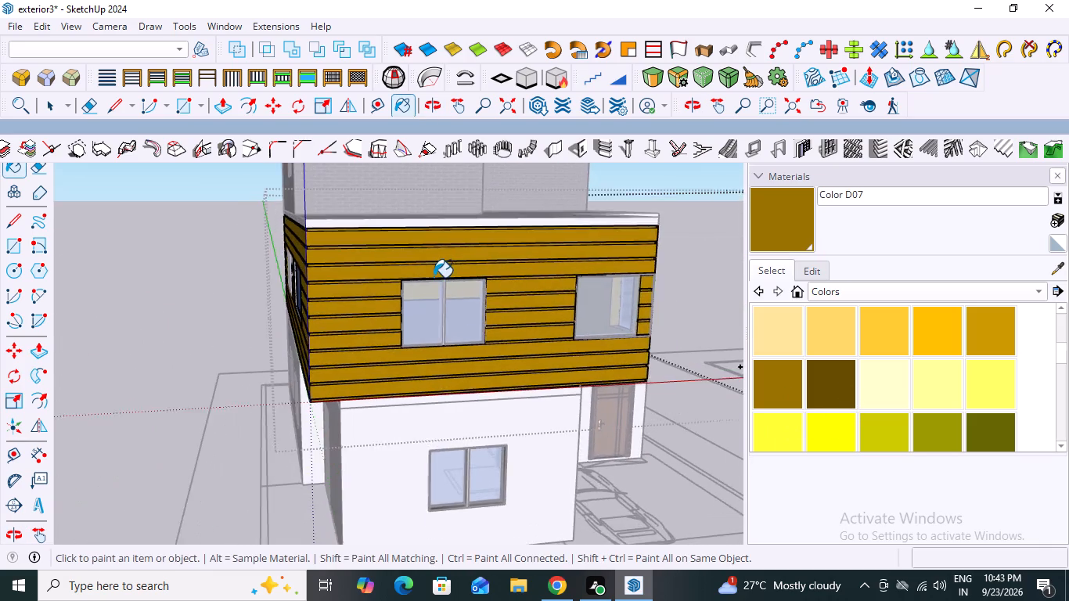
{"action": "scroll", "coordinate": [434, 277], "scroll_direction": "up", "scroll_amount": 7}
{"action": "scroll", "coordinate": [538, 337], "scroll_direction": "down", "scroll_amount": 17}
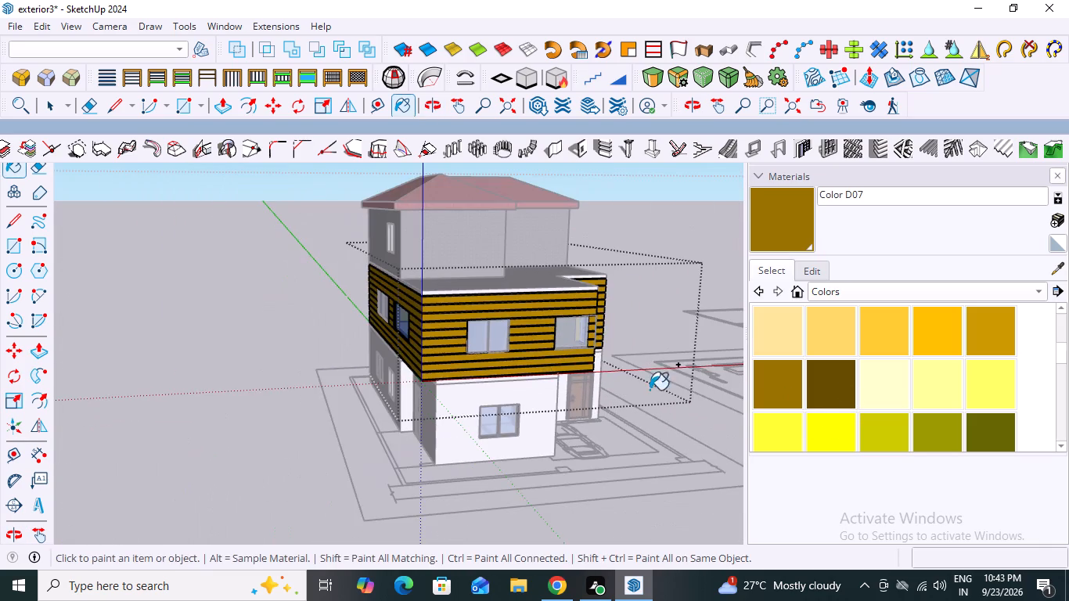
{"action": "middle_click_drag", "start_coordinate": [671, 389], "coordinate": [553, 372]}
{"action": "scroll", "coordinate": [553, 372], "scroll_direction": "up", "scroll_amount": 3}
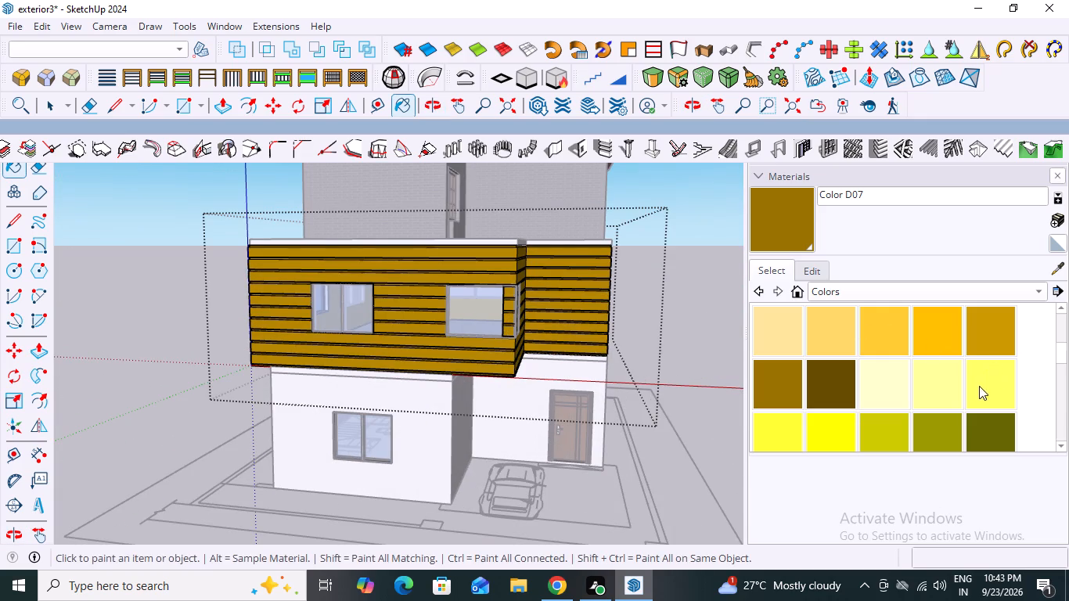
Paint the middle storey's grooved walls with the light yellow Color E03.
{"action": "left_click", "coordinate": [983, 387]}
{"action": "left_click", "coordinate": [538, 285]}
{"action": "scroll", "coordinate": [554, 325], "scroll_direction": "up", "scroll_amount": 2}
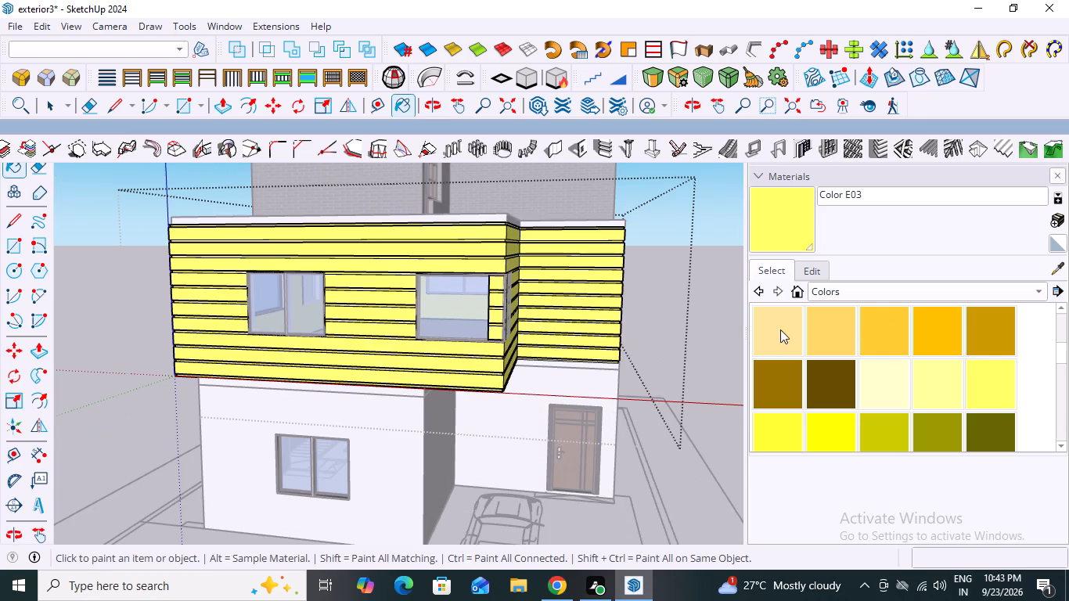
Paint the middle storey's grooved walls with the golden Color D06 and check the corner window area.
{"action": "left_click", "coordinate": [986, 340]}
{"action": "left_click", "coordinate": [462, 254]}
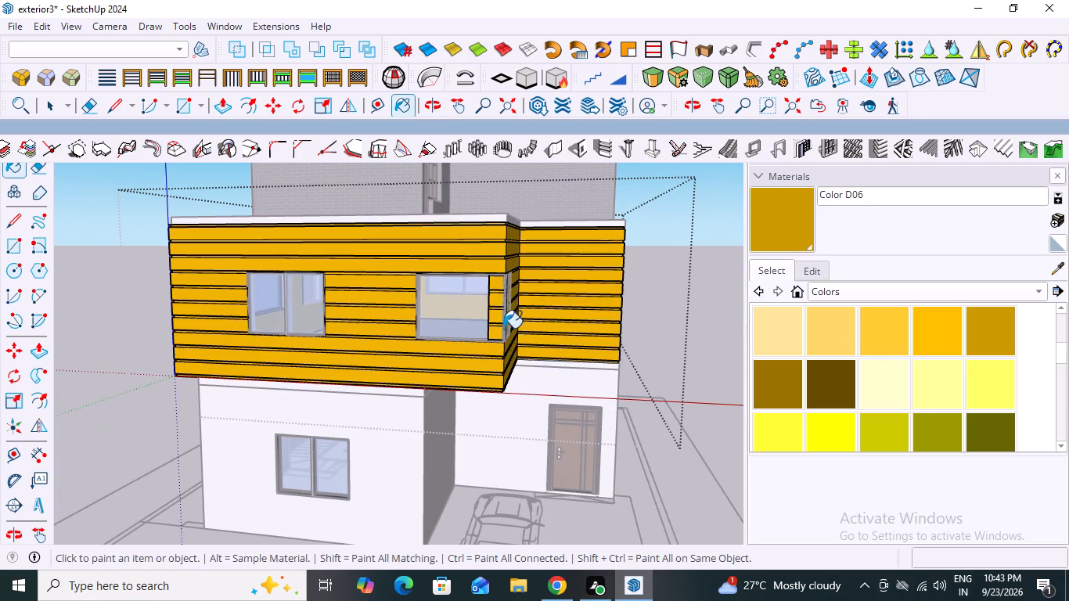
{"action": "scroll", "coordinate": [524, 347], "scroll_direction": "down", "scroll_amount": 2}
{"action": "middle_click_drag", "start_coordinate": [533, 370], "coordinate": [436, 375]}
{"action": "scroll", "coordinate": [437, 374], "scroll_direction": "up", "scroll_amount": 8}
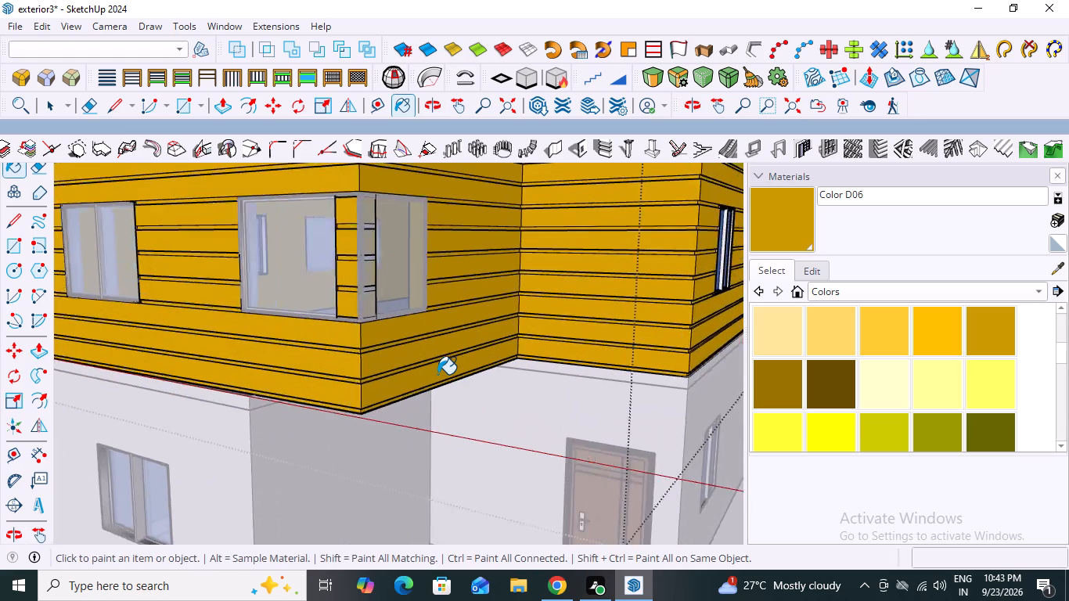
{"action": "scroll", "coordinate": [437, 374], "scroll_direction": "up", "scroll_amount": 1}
Paint the middle storey's grooved walls with the dark brown Color D08 and check the house from the front and other side.
{"action": "left_click", "coordinate": [819, 384]}
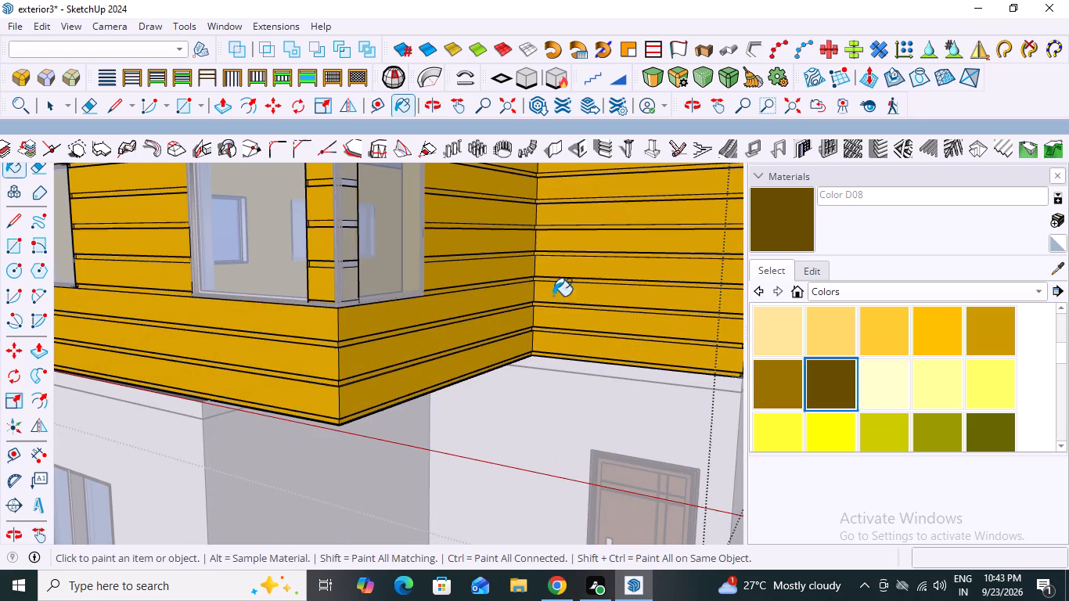
{"action": "left_click", "coordinate": [463, 276]}
{"action": "scroll", "coordinate": [408, 334], "scroll_direction": "down", "scroll_amount": 10}
{"action": "middle_click_drag", "start_coordinate": [373, 386], "coordinate": [451, 402]}
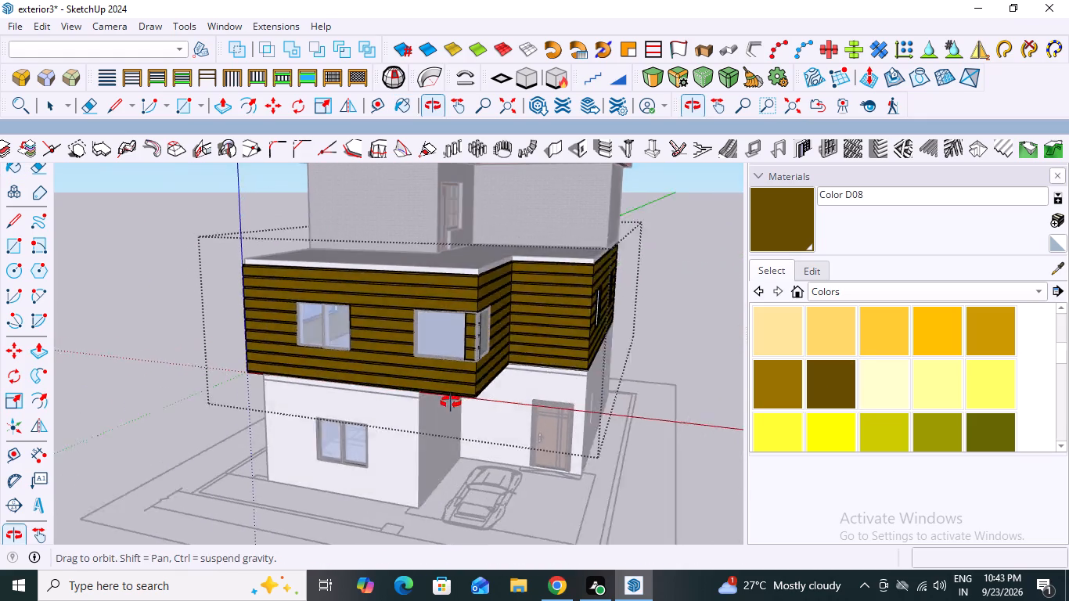
{"action": "middle_click_drag", "start_coordinate": [451, 402], "coordinate": [709, 362]}
{"action": "scroll", "coordinate": [371, 257], "scroll_direction": "up", "scroll_amount": 10}
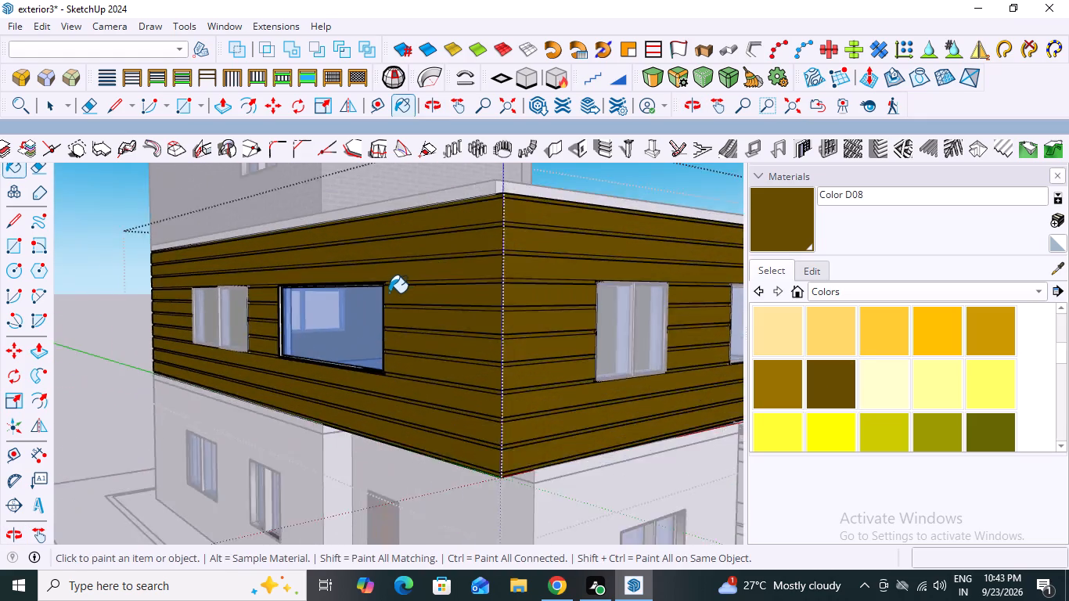
{"action": "scroll", "coordinate": [389, 293], "scroll_direction": "up", "scroll_amount": 6}
{"action": "scroll", "coordinate": [390, 293], "scroll_direction": "down", "scroll_amount": 20}
{"action": "scroll", "coordinate": [390, 293], "scroll_direction": "down", "scroll_amount": 5}
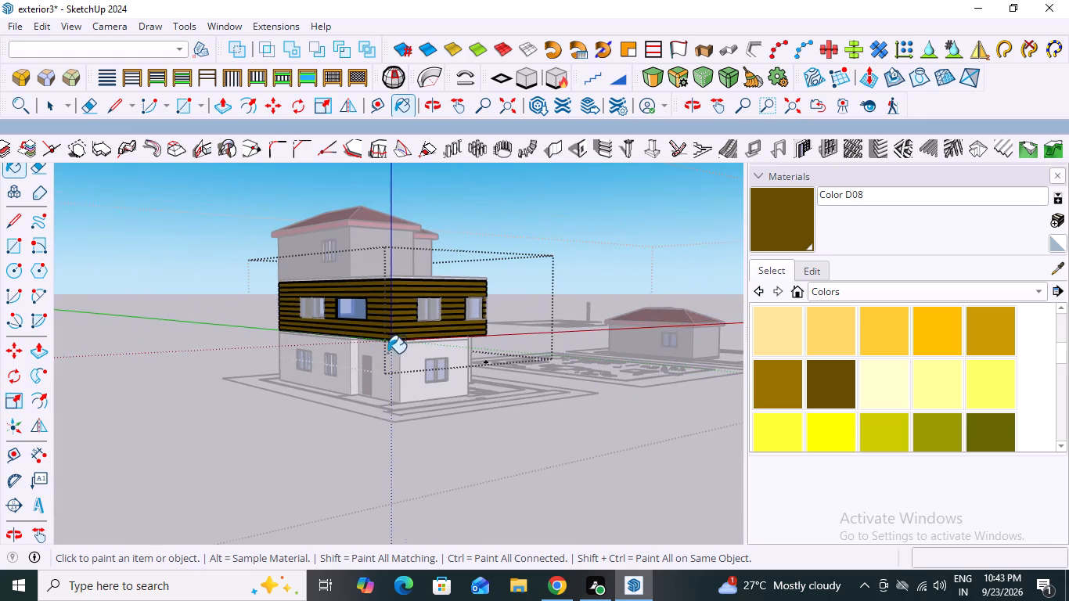
Paint all of the middle storey's connected grooved walls with the dark teal Color H08.
{"action": "key", "text": "space"}
{"action": "scroll", "coordinate": [468, 299], "scroll_direction": "up", "scroll_amount": 19}
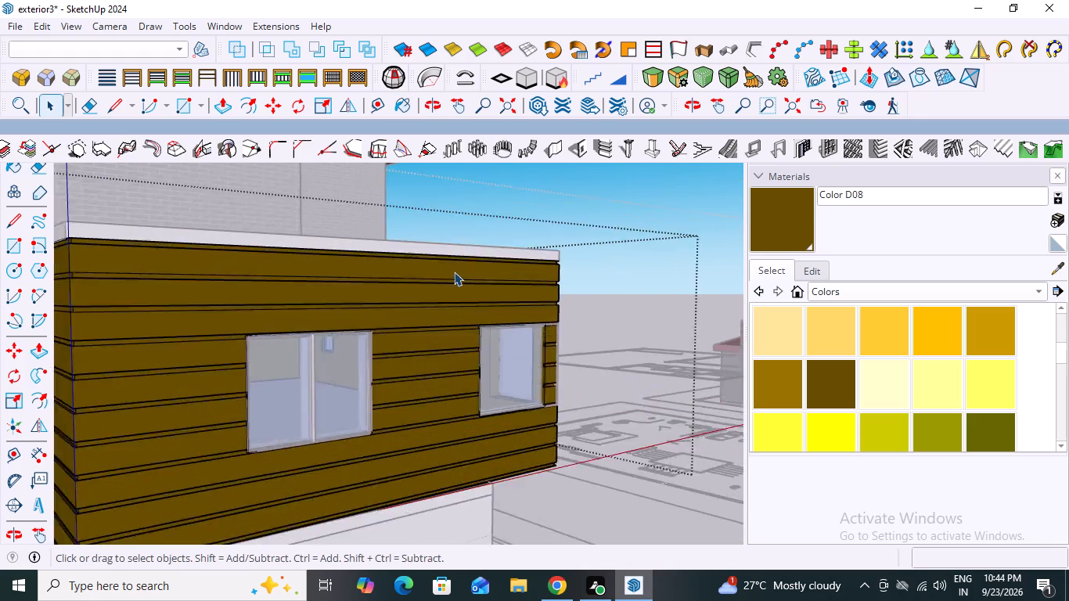
{"action": "scroll", "coordinate": [454, 272], "scroll_direction": "up", "scroll_amount": 12}
{"action": "triple_click", "coordinate": [427, 309]}
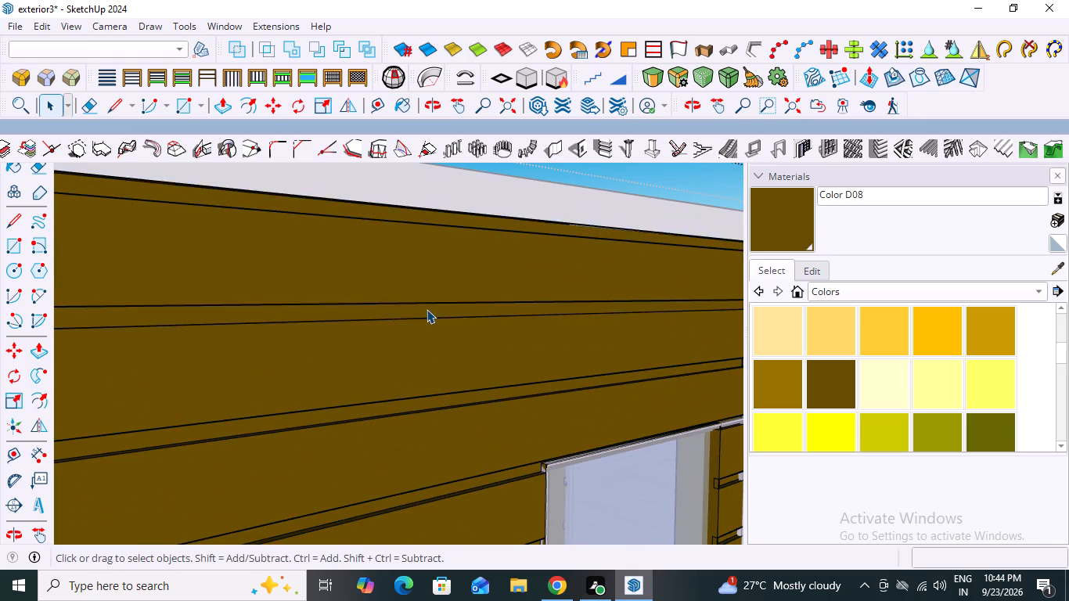
{"action": "scroll", "coordinate": [427, 309], "scroll_direction": "down", "scroll_amount": 13}
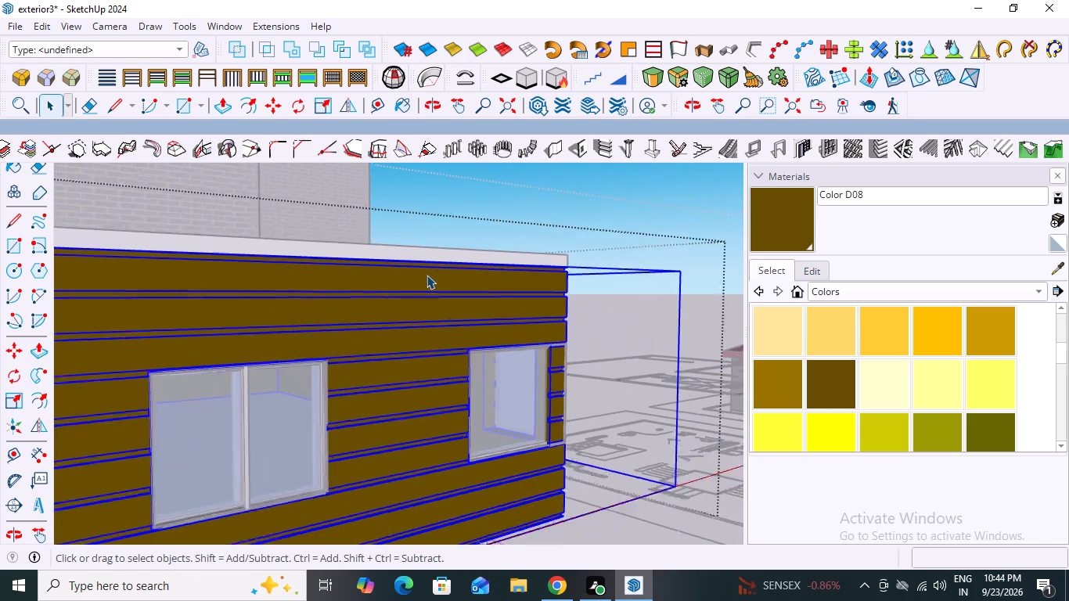
{"action": "scroll", "coordinate": [427, 275], "scroll_direction": "down", "scroll_amount": 4}
{"action": "scroll", "coordinate": [851, 401], "scroll_direction": "down", "scroll_amount": 2}
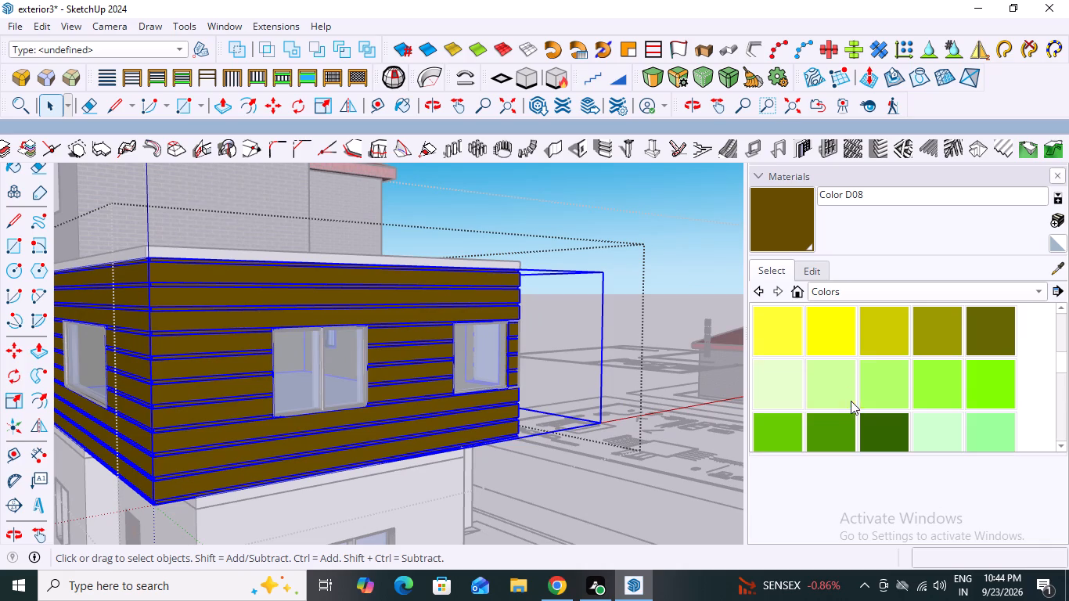
{"action": "scroll", "coordinate": [826, 380], "scroll_direction": "down", "scroll_amount": 3}
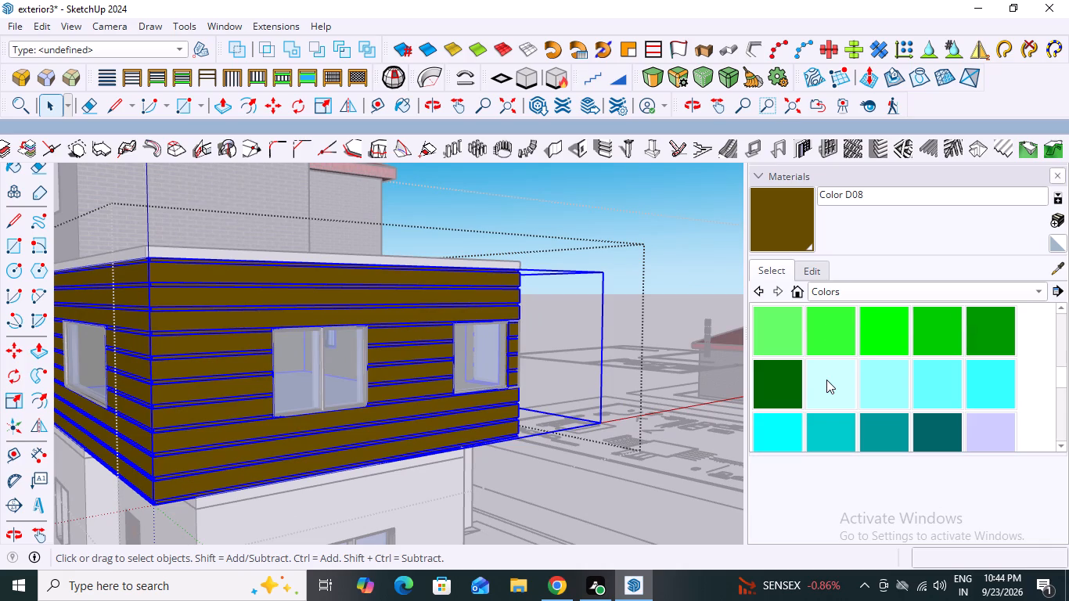
{"action": "scroll", "coordinate": [826, 386], "scroll_direction": "down", "scroll_amount": 2}
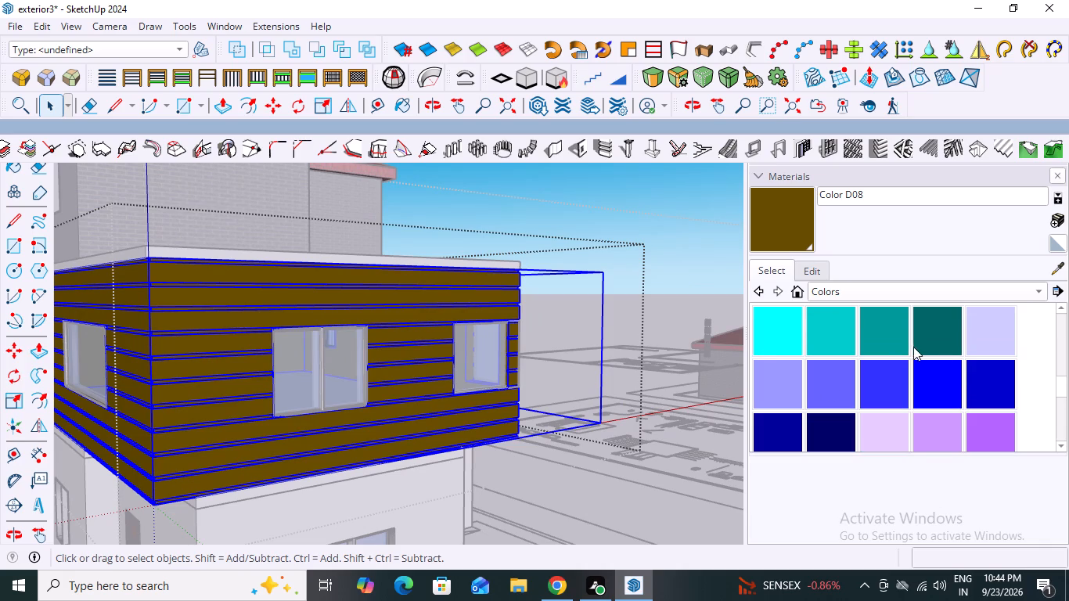
{"action": "left_click", "coordinate": [930, 335]}
{"action": "scroll", "coordinate": [238, 290], "scroll_direction": "up", "scroll_amount": 8}
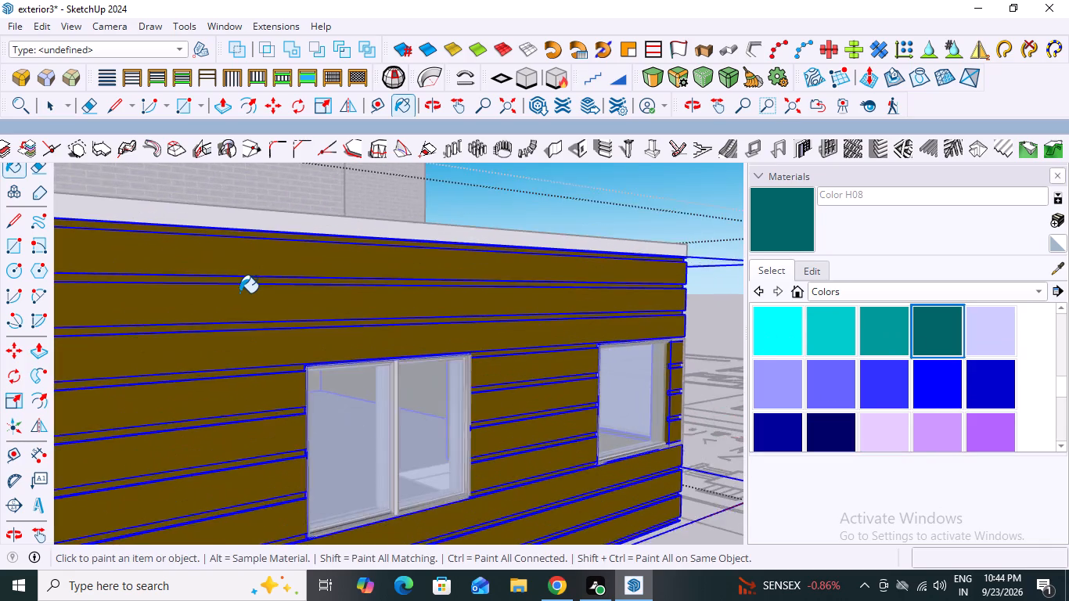
{"action": "scroll", "coordinate": [239, 293], "scroll_direction": "up", "scroll_amount": 2}
{"action": "left_click", "coordinate": [256, 278]}
{"action": "scroll", "coordinate": [260, 279], "scroll_direction": "down", "scroll_amount": 10}
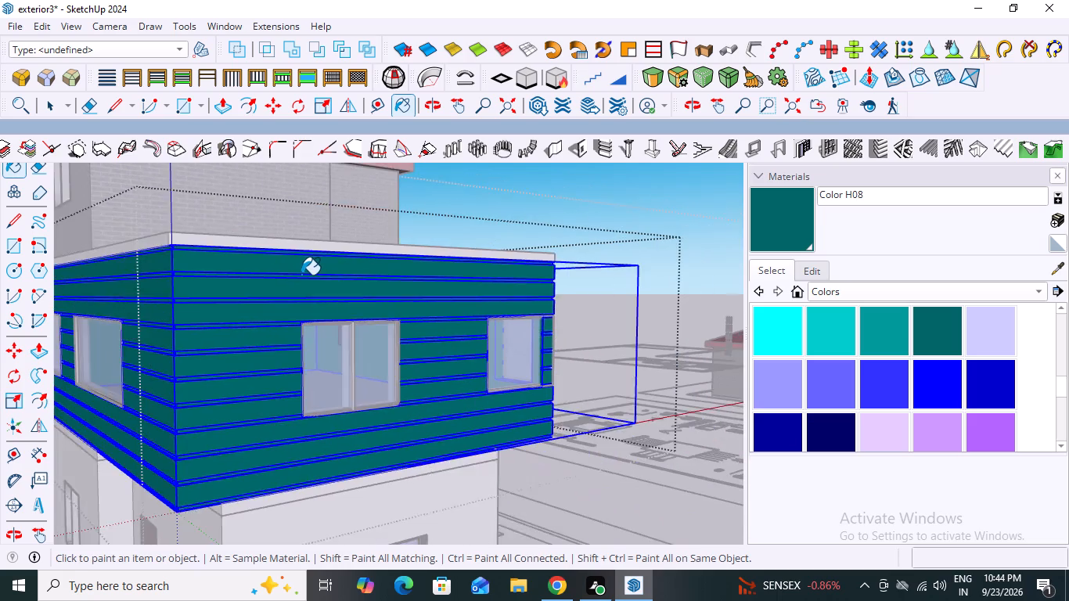
{"action": "scroll", "coordinate": [301, 275], "scroll_direction": "down", "scroll_amount": 7}
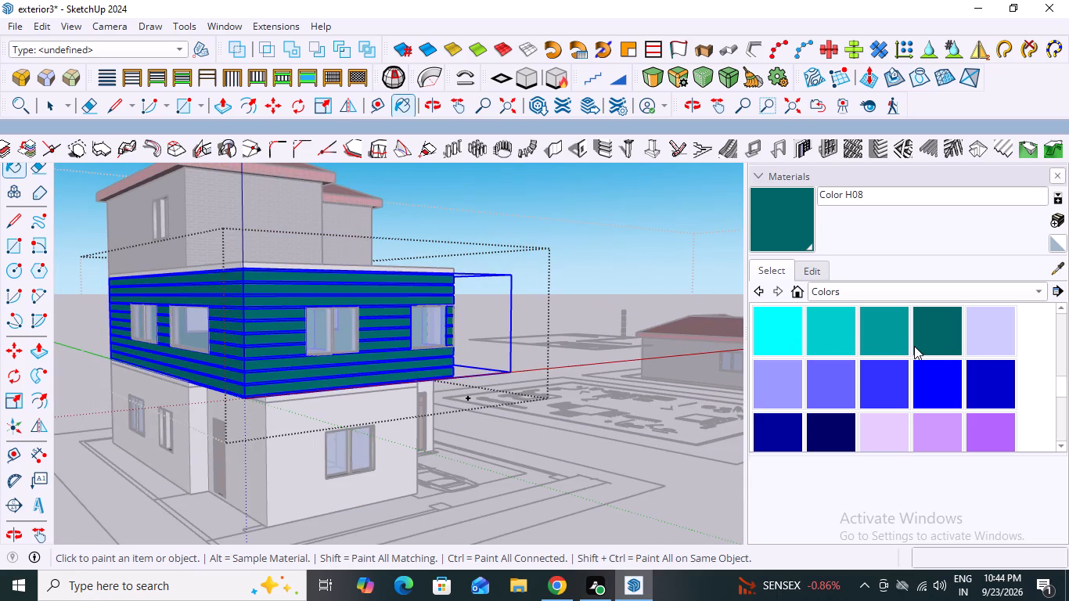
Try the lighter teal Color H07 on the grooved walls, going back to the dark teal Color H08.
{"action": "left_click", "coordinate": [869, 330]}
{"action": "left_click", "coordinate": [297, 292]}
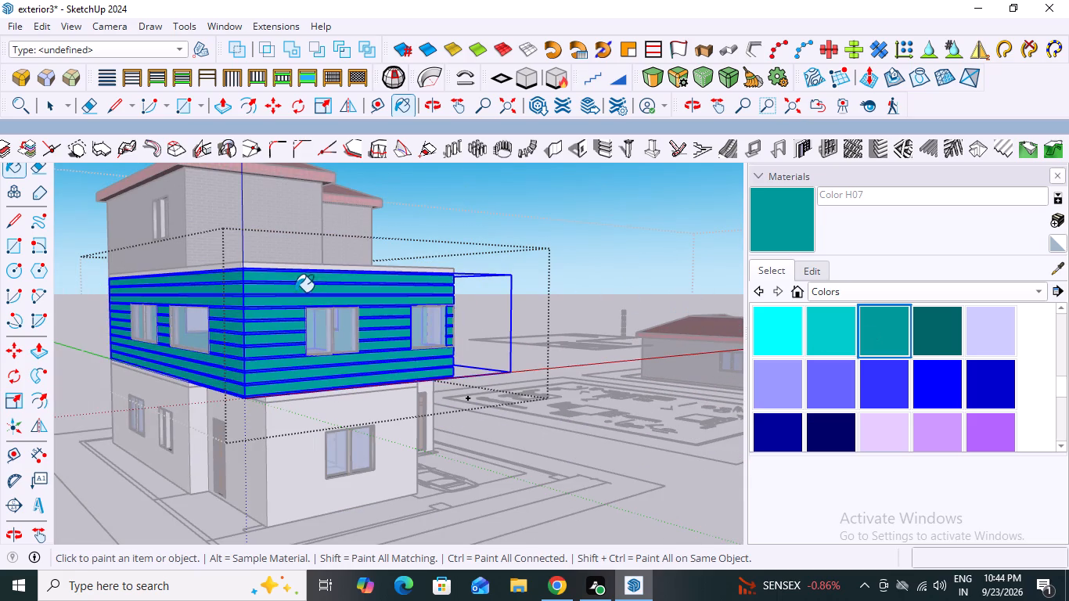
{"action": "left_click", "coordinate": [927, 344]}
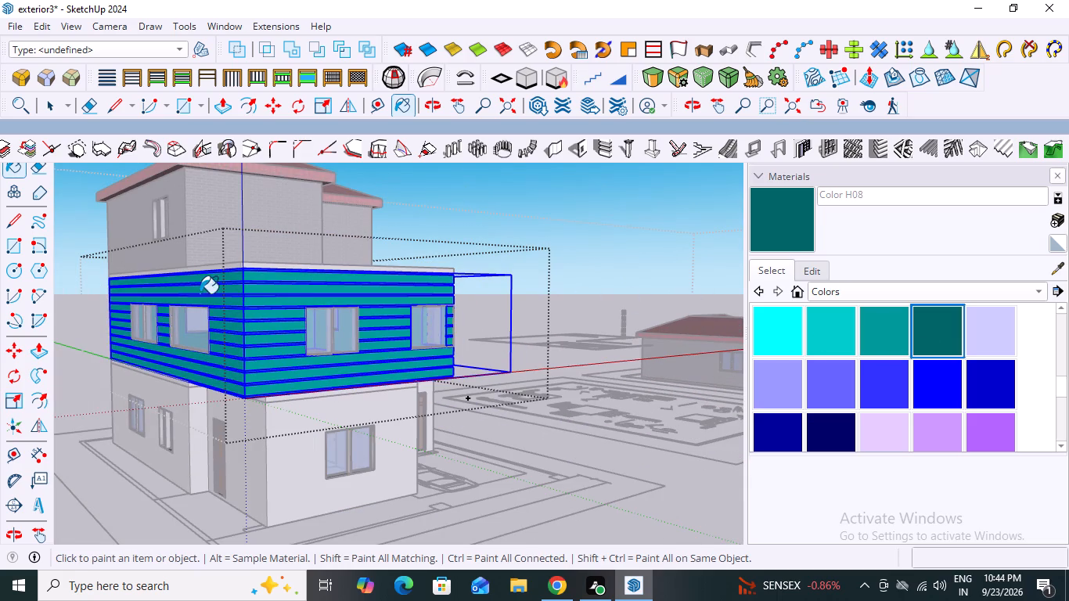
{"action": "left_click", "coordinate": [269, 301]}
Close the middle storey's group and examine the teal walls with the whole house from the front and side.
{"action": "scroll", "coordinate": [430, 305], "scroll_direction": "down", "scroll_amount": 7}
{"action": "middle_click_drag", "start_coordinate": [574, 351], "coordinate": [466, 380]}
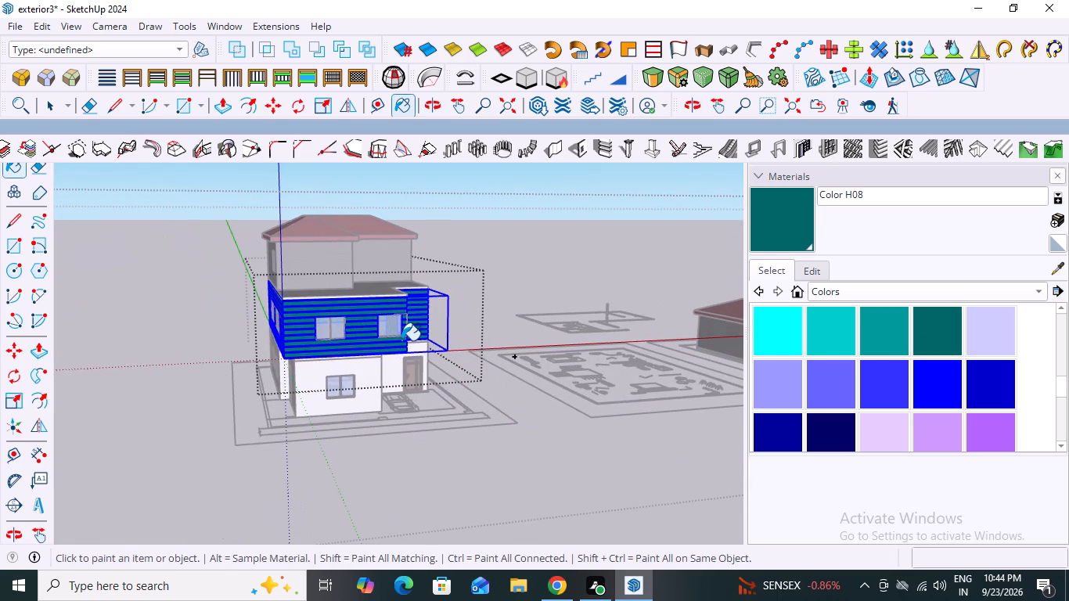
{"action": "key", "text": "space"}
{"action": "left_click", "coordinate": [439, 221]}
{"action": "scroll", "coordinate": [373, 318], "scroll_direction": "up", "scroll_amount": 9}
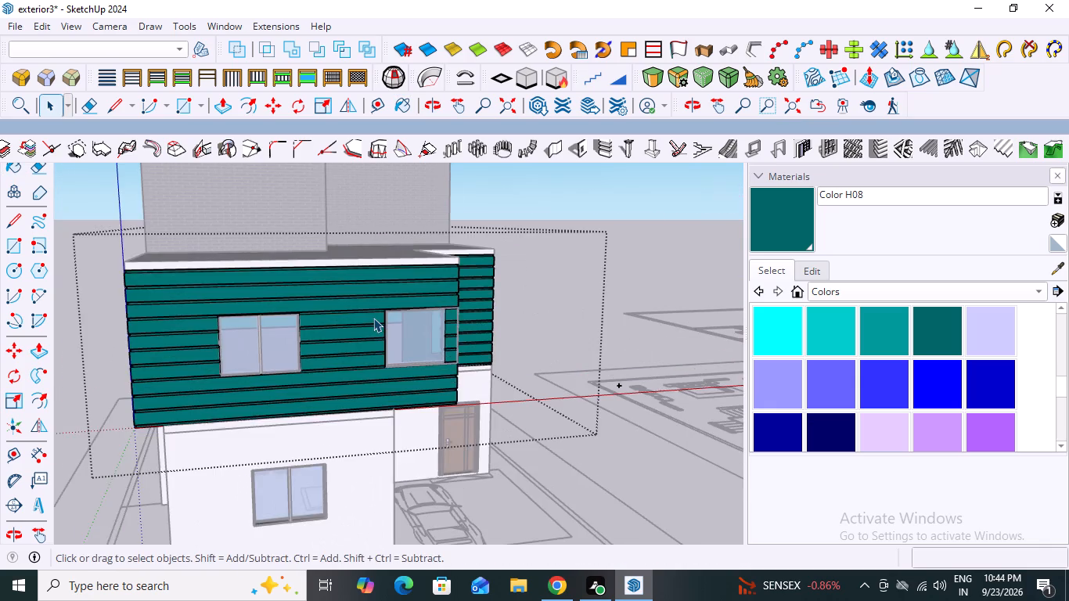
{"action": "scroll", "coordinate": [373, 318], "scroll_direction": "up", "scroll_amount": 3}
{"action": "middle_click_drag", "start_coordinate": [362, 322], "coordinate": [207, 344]}
{"action": "scroll", "coordinate": [178, 359], "scroll_direction": "down", "scroll_amount": 11}
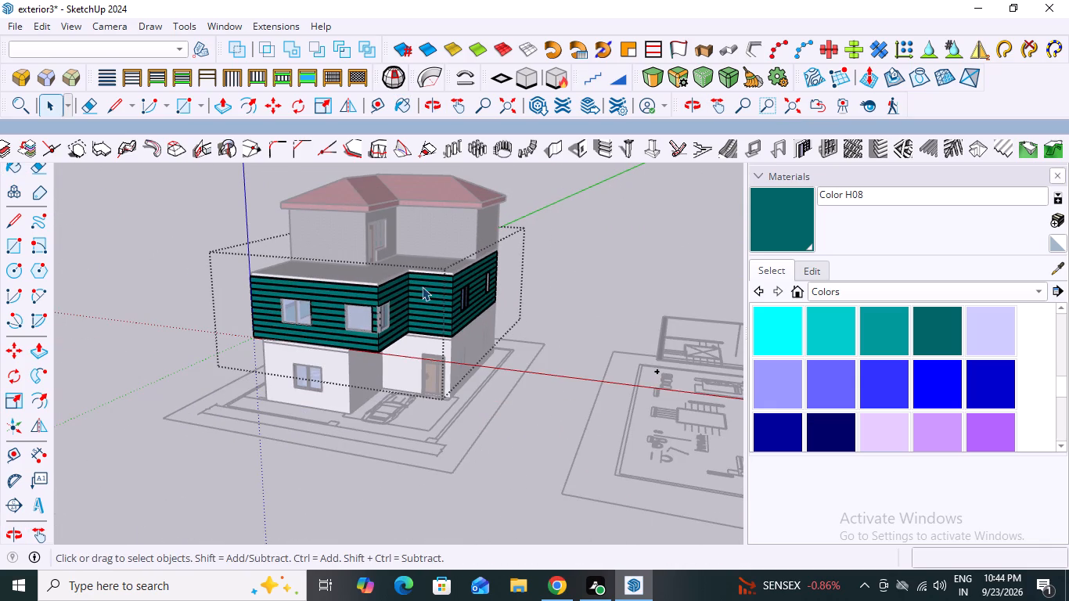
{"action": "left_click", "coordinate": [547, 188]}
{"action": "double_click", "coordinate": [667, 224]}
{"action": "double_click", "coordinate": [542, 185]}
{"action": "middle_click_drag", "start_coordinate": [419, 283], "coordinate": [478, 287]}
{"action": "double_click", "coordinate": [134, 197]}
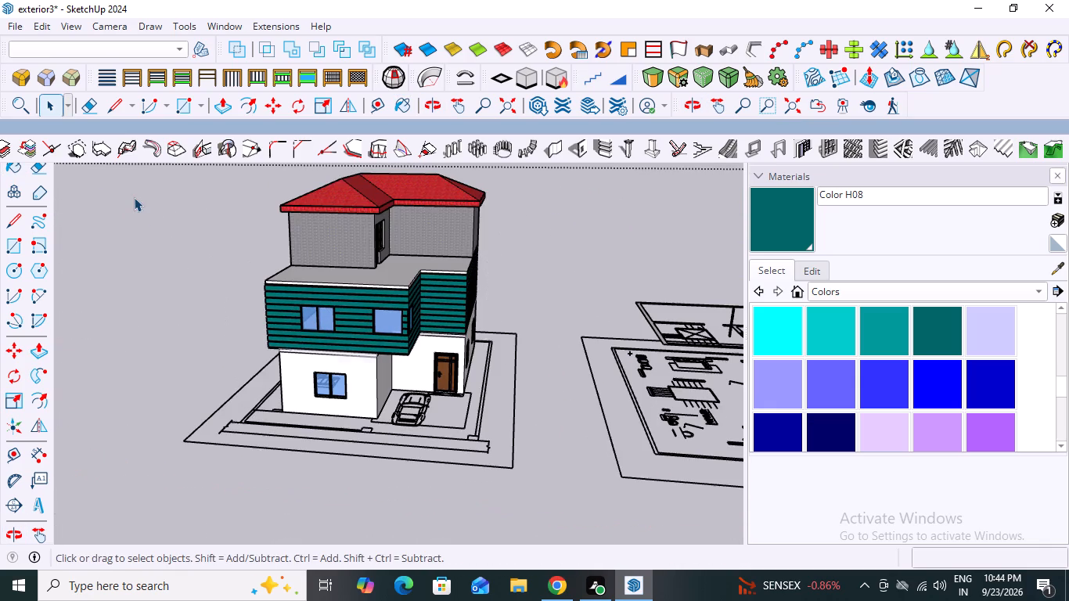
{"action": "middle_click_drag", "start_coordinate": [154, 236], "coordinate": [241, 153]}
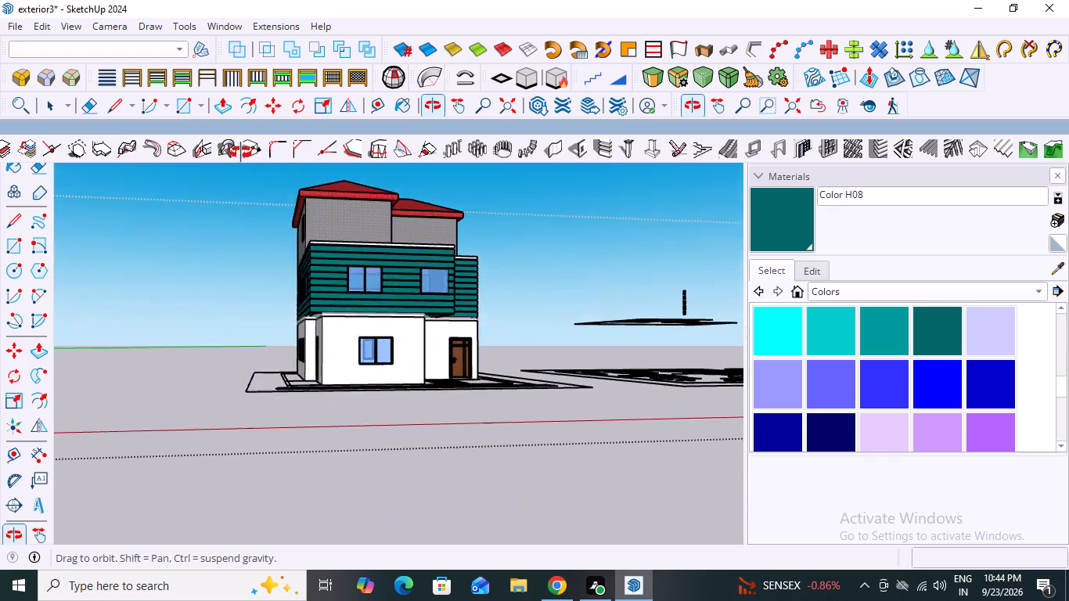
{"action": "middle_click_drag", "start_coordinate": [241, 153], "coordinate": [187, 212]}
{"action": "scroll", "coordinate": [333, 316], "scroll_direction": "up", "scroll_amount": 7}
{"action": "scroll", "coordinate": [415, 313], "scroll_direction": "up", "scroll_amount": 4}
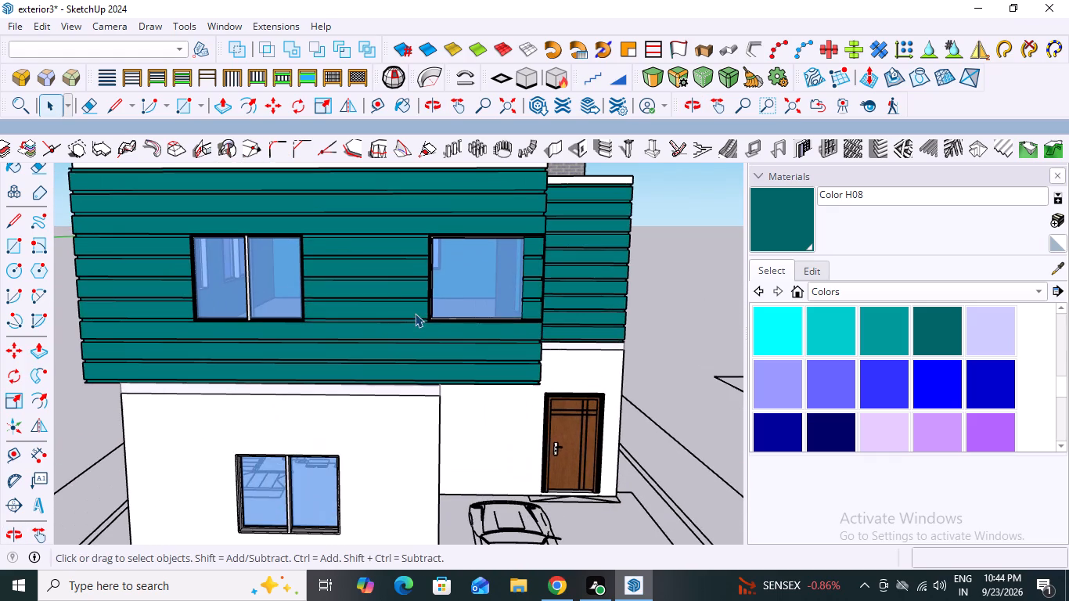
{"action": "middle_click_drag", "start_coordinate": [386, 285], "coordinate": [394, 316]}
{"action": "scroll", "coordinate": [394, 316], "scroll_direction": "down", "scroll_amount": 4}
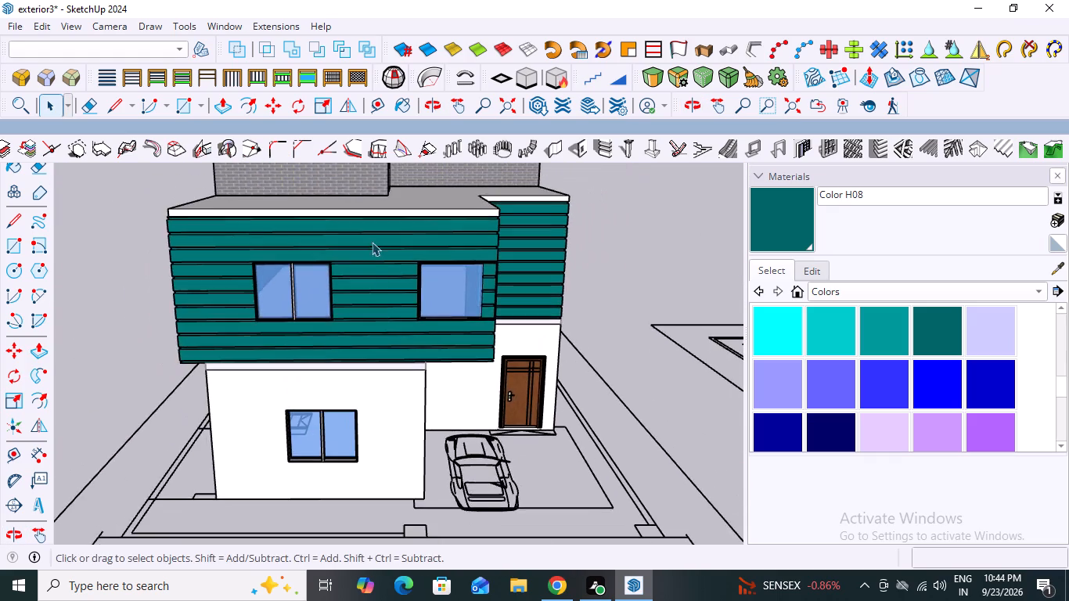
Open the middle storey's group for editing at its grooved front wall.
{"action": "scroll", "coordinate": [373, 239], "scroll_direction": "up", "scroll_amount": 11}
{"action": "left_click", "coordinate": [388, 231]}
{"action": "triple_click", "coordinate": [388, 231]}
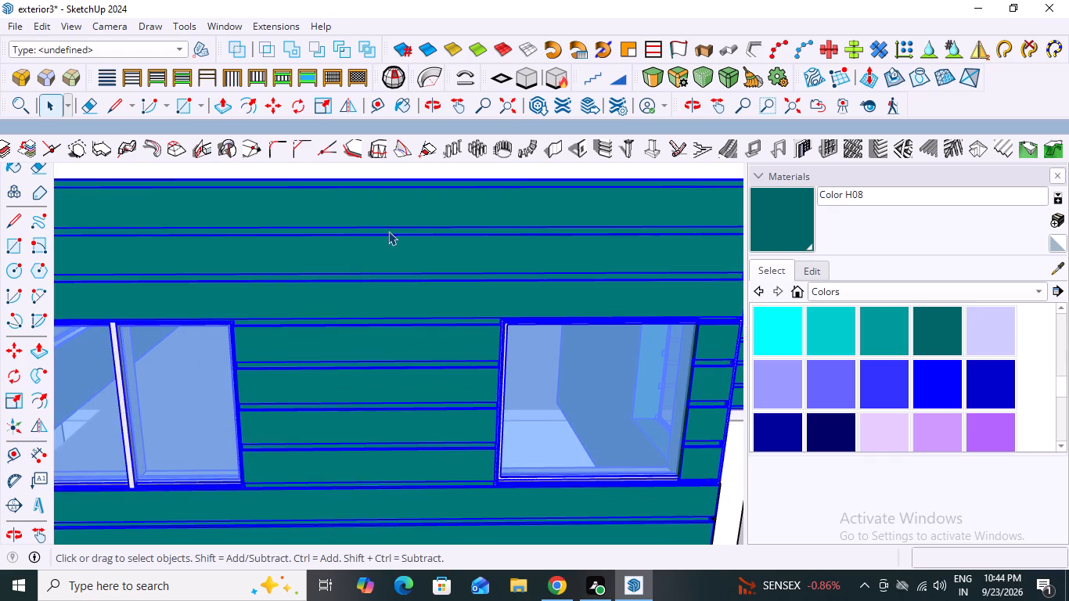
{"action": "triple_click", "coordinate": [388, 231]}
{"action": "left_click", "coordinate": [385, 250]}
{"action": "triple_click", "coordinate": [385, 250]}
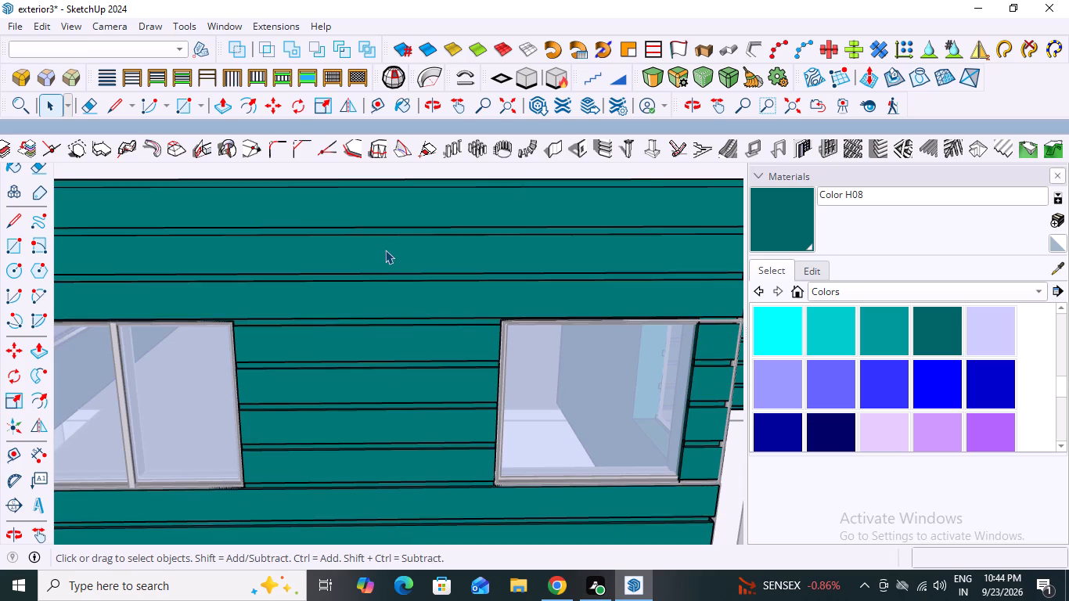
{"action": "left_click", "coordinate": [385, 250]}
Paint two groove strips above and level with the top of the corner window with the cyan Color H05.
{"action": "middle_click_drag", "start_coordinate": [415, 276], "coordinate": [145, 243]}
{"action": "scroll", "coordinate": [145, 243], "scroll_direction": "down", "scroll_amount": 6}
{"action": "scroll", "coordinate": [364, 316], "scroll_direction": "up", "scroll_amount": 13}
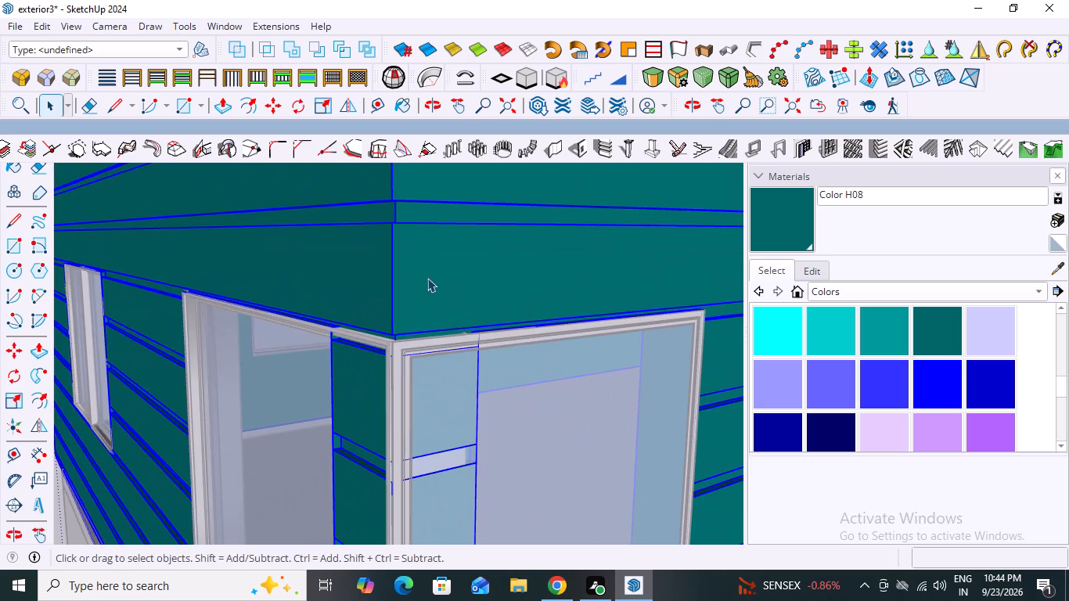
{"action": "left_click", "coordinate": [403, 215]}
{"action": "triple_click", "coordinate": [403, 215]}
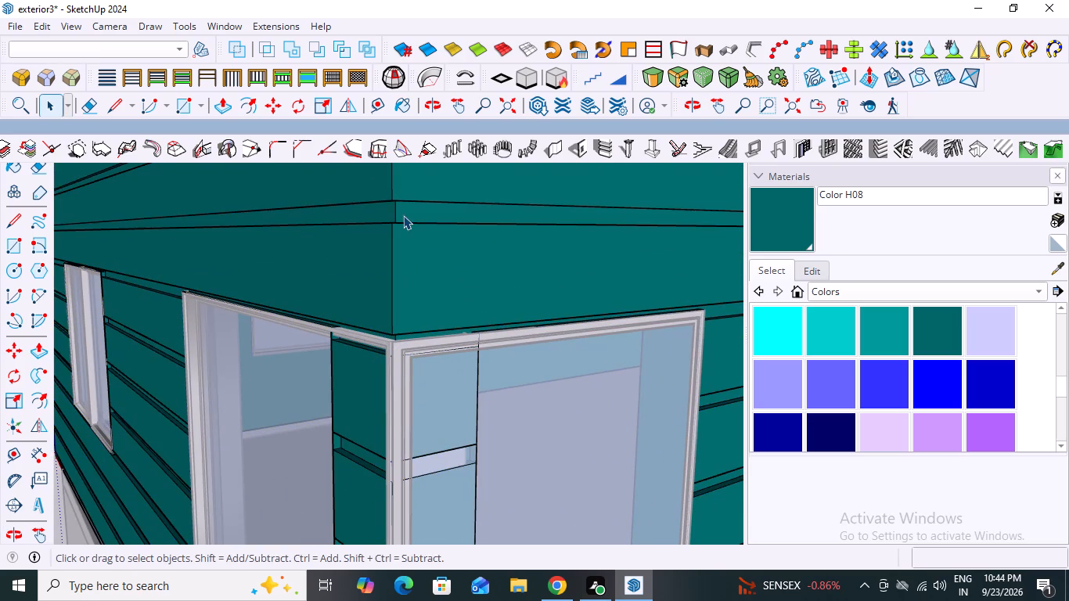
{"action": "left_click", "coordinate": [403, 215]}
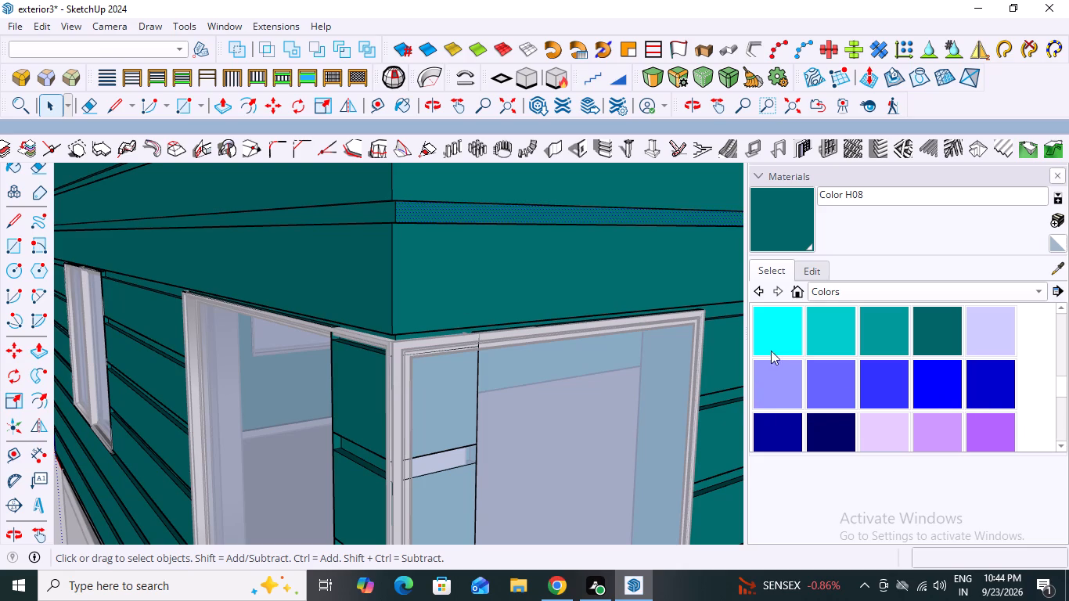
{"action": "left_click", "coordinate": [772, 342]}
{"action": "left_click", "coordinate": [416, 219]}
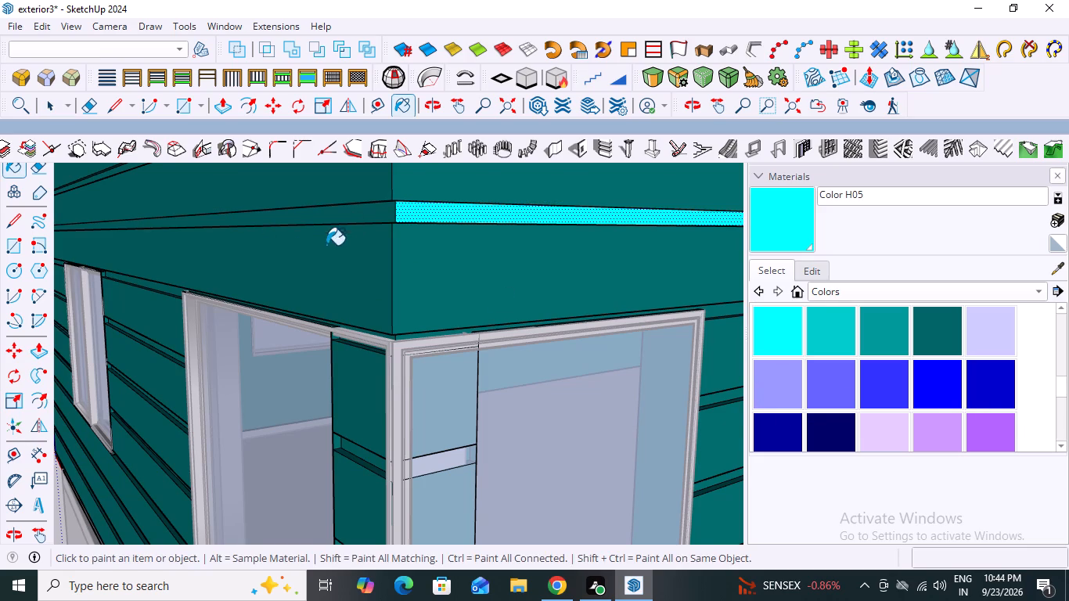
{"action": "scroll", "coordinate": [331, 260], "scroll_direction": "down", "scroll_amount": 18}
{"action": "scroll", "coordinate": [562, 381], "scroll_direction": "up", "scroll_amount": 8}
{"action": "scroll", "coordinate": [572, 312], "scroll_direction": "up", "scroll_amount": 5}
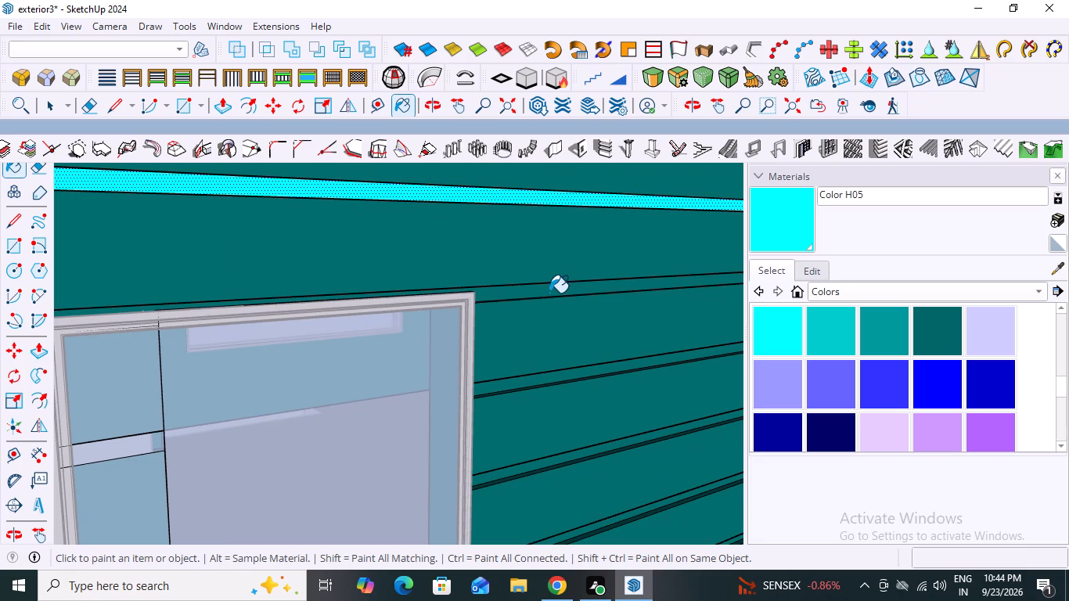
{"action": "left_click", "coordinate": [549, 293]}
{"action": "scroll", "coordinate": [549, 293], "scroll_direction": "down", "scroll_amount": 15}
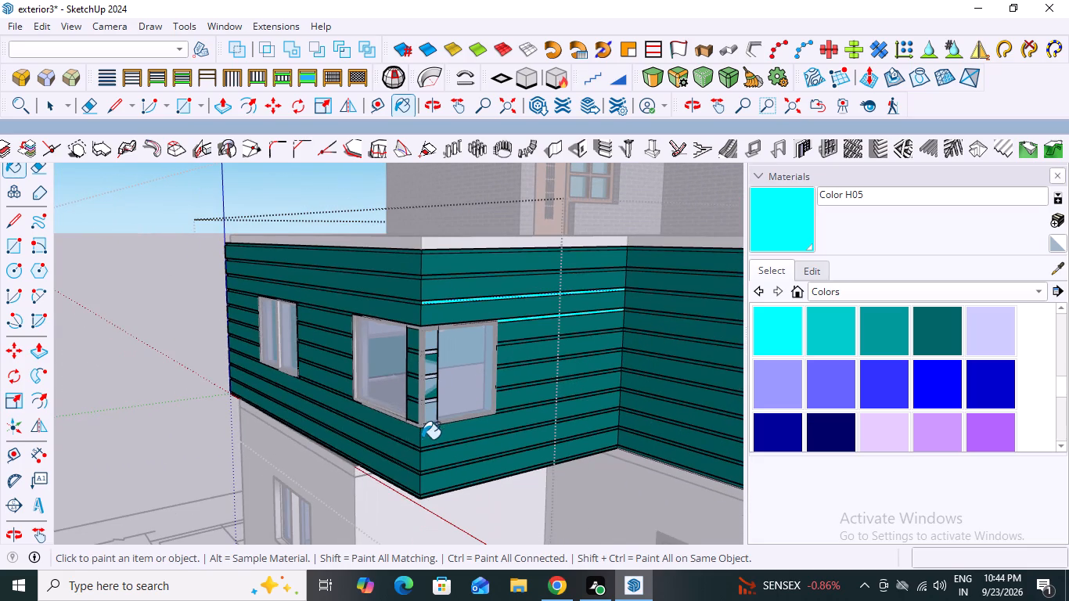
Paint the two groove strips above the corner window, on both walls meeting at the corner, with the brown Color D07.
{"action": "scroll", "coordinate": [831, 348], "scroll_direction": "up", "scroll_amount": 3}
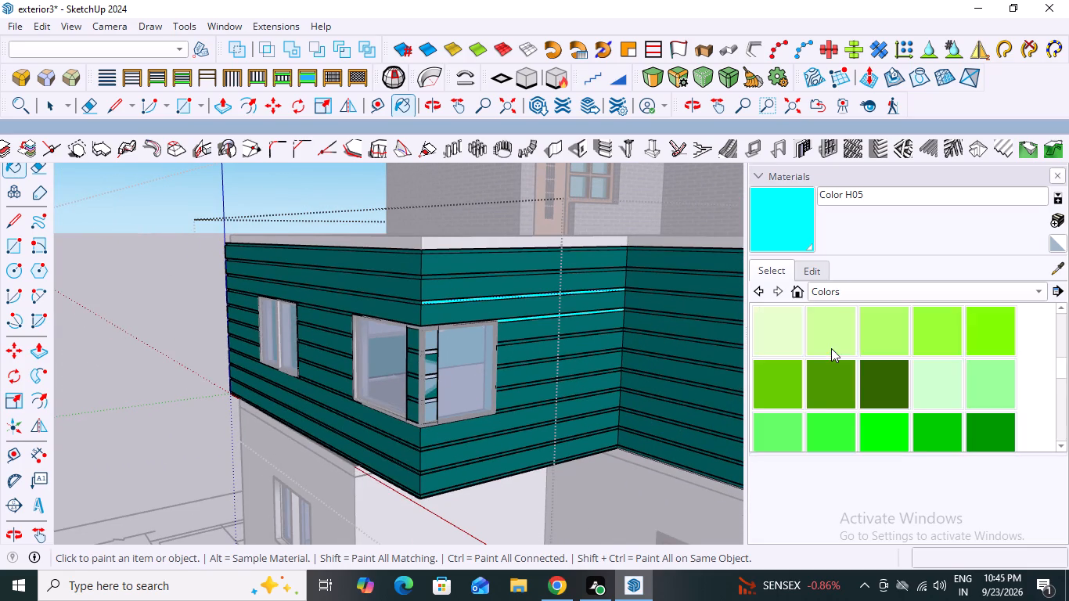
{"action": "scroll", "coordinate": [831, 348], "scroll_direction": "up", "scroll_amount": 4}
{"action": "left_click", "coordinate": [768, 383]}
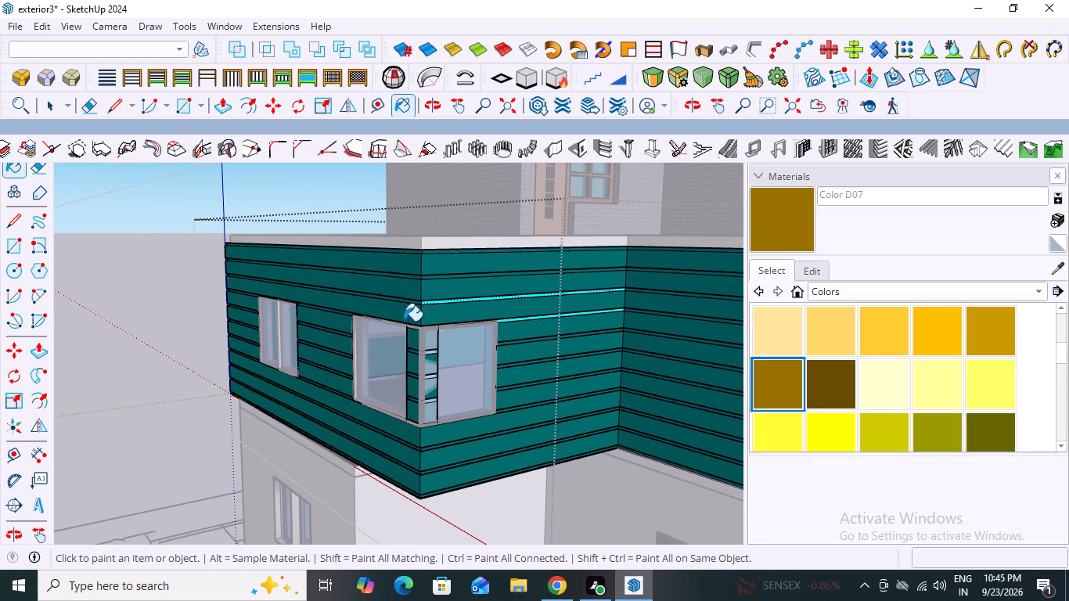
{"action": "scroll", "coordinate": [460, 319], "scroll_direction": "up", "scroll_amount": 15}
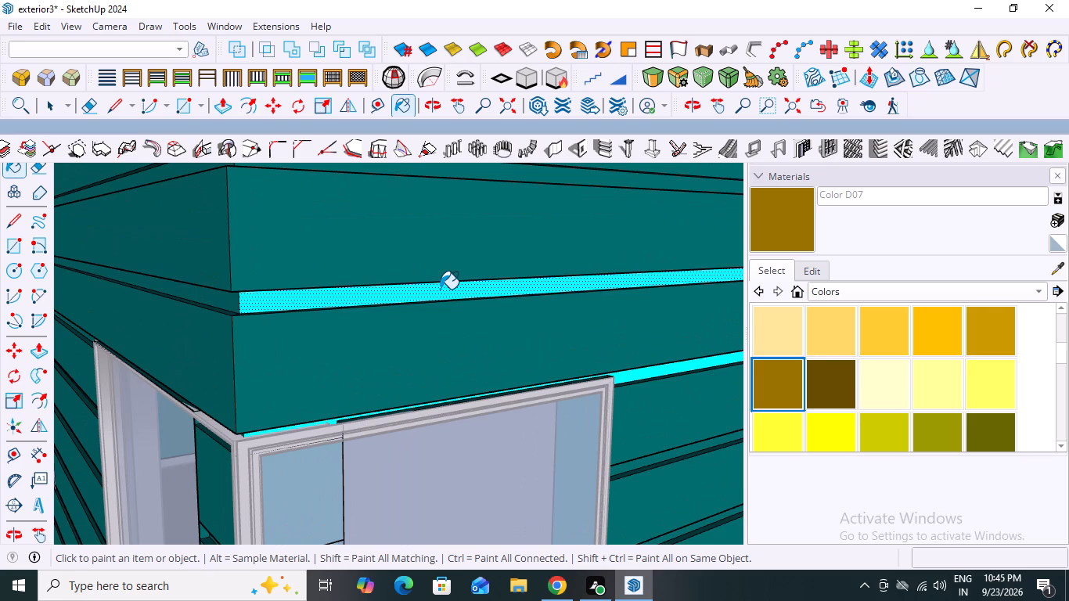
{"action": "left_click", "coordinate": [440, 289]}
{"action": "scroll", "coordinate": [396, 315], "scroll_direction": "down", "scroll_amount": 16}
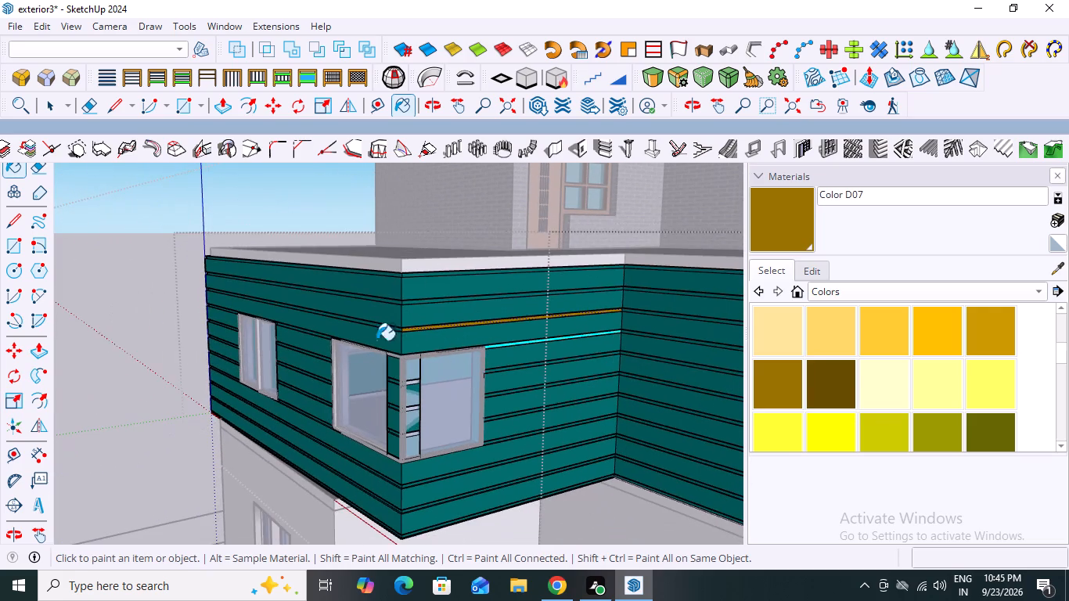
{"action": "scroll", "coordinate": [342, 337], "scroll_direction": "up", "scroll_amount": 11}
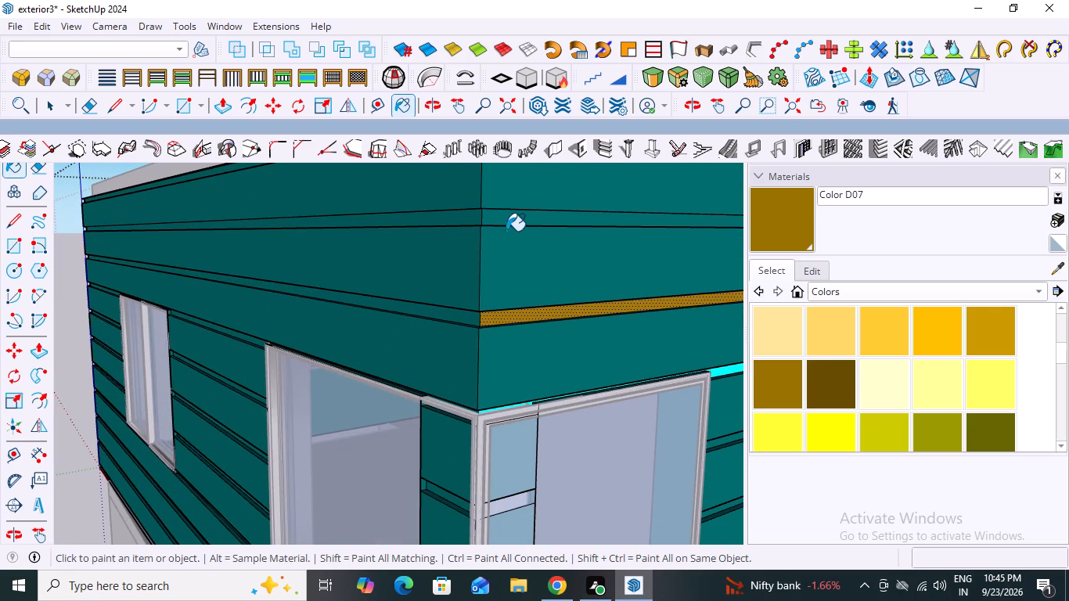
{"action": "left_click", "coordinate": [502, 219]}
{"action": "left_click", "coordinate": [455, 315]}
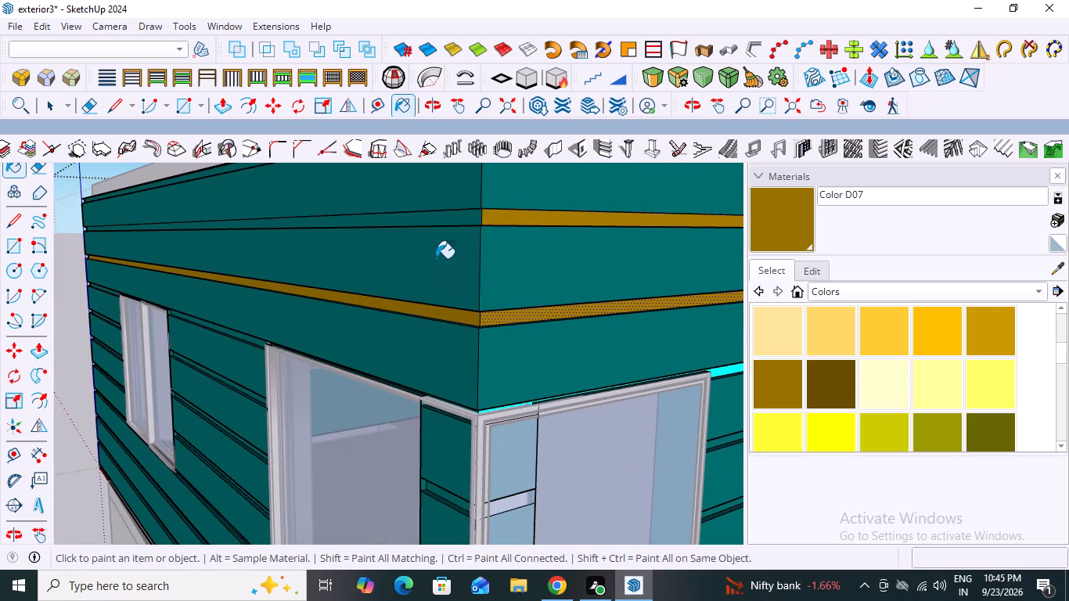
{"action": "left_click", "coordinate": [447, 222]}
Paint the groove strip level with the top of the corner window, on both walls meeting at the corner, with Color D07.
{"action": "scroll", "coordinate": [416, 251], "scroll_direction": "down", "scroll_amount": 9}
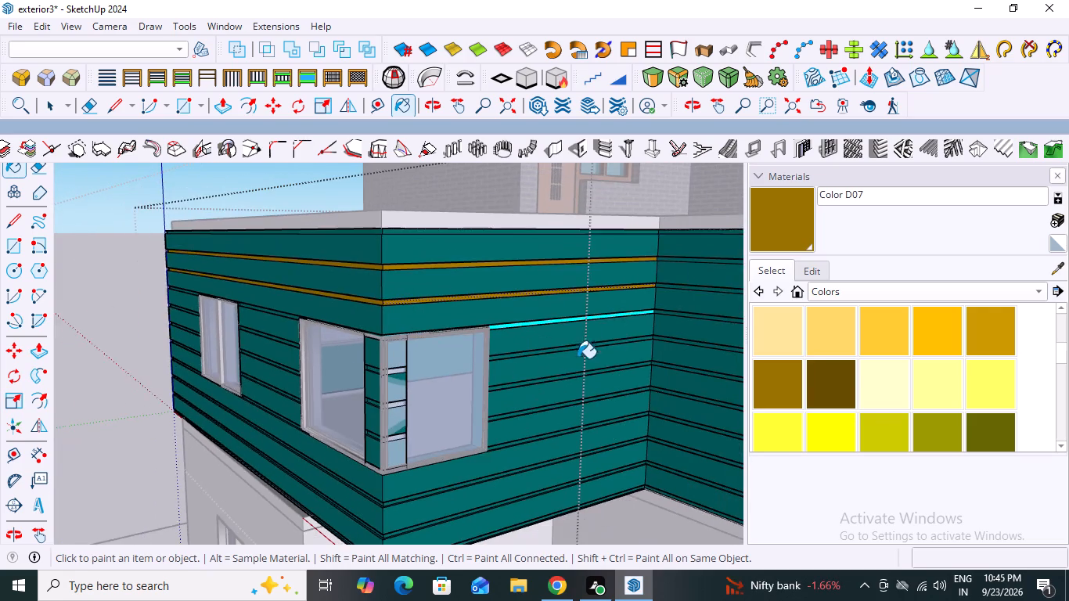
{"action": "scroll", "coordinate": [580, 342], "scroll_direction": "up", "scroll_amount": 8}
{"action": "left_click", "coordinate": [464, 307]}
{"action": "scroll", "coordinate": [450, 327], "scroll_direction": "down", "scroll_amount": 6}
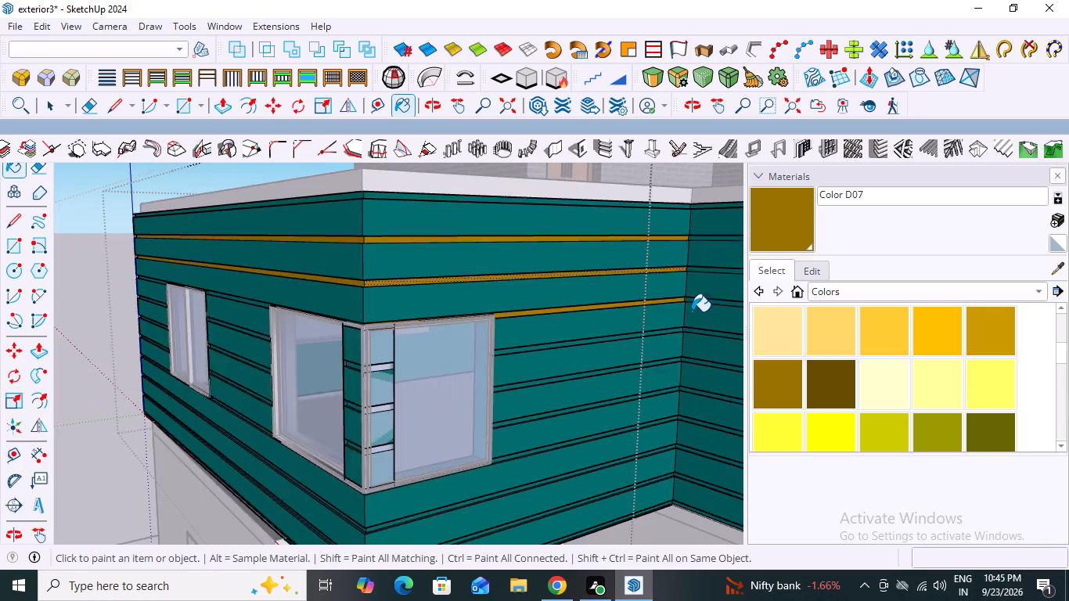
{"action": "scroll", "coordinate": [692, 311], "scroll_direction": "down", "scroll_amount": 4}
{"action": "scroll", "coordinate": [437, 340], "scroll_direction": "up", "scroll_amount": 13}
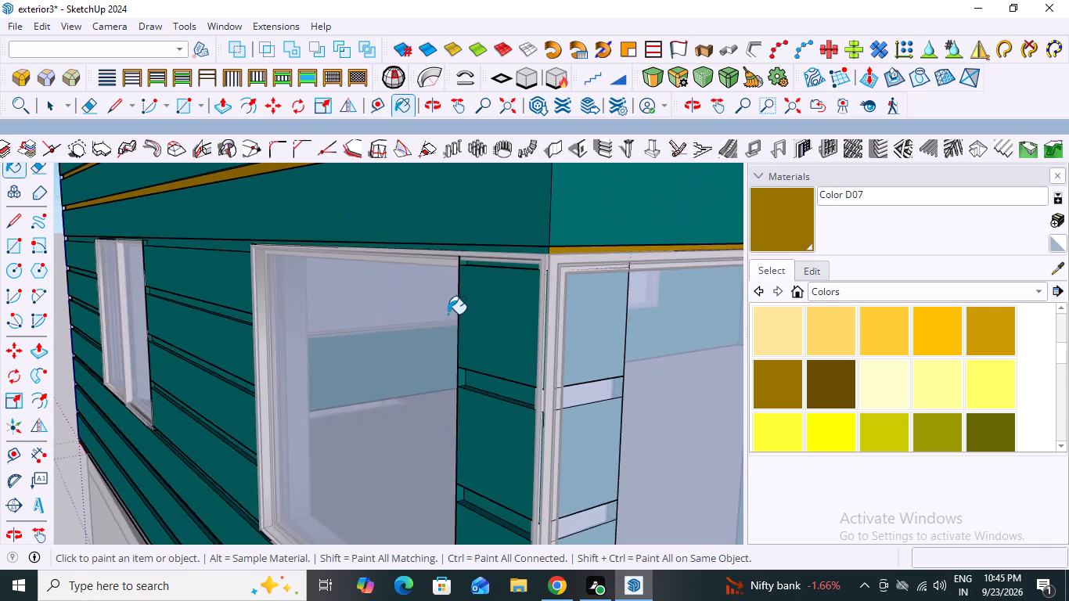
{"action": "scroll", "coordinate": [449, 310], "scroll_direction": "up", "scroll_amount": 4}
{"action": "left_click", "coordinate": [578, 208]}
Paint the four groove strips between the narrow window and the corner window with Color D07.
{"action": "scroll", "coordinate": [515, 250], "scroll_direction": "down", "scroll_amount": 5}
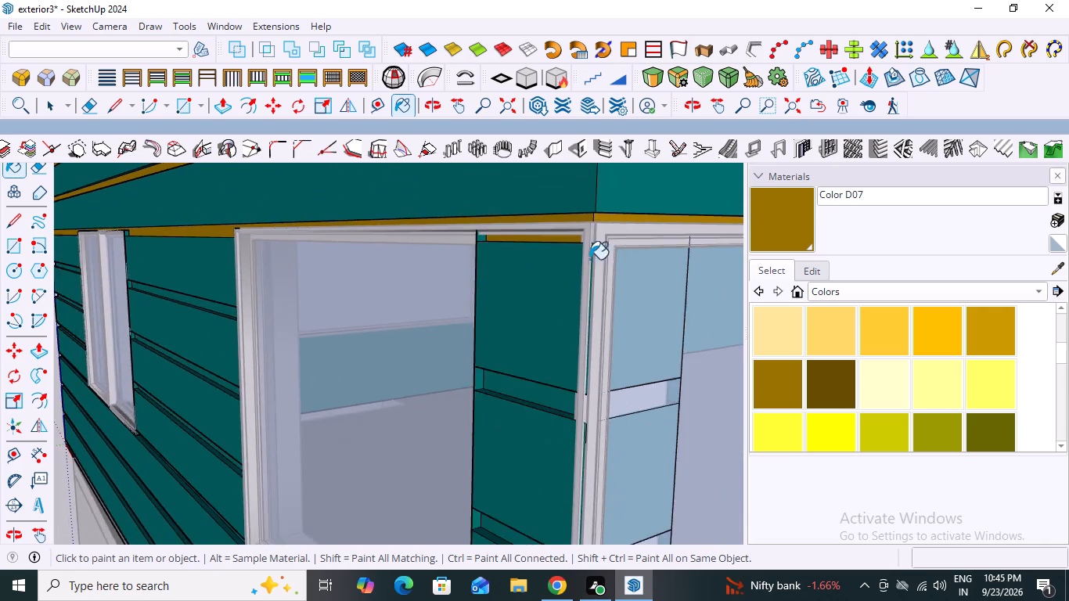
{"action": "scroll", "coordinate": [589, 259], "scroll_direction": "down", "scroll_amount": 11}
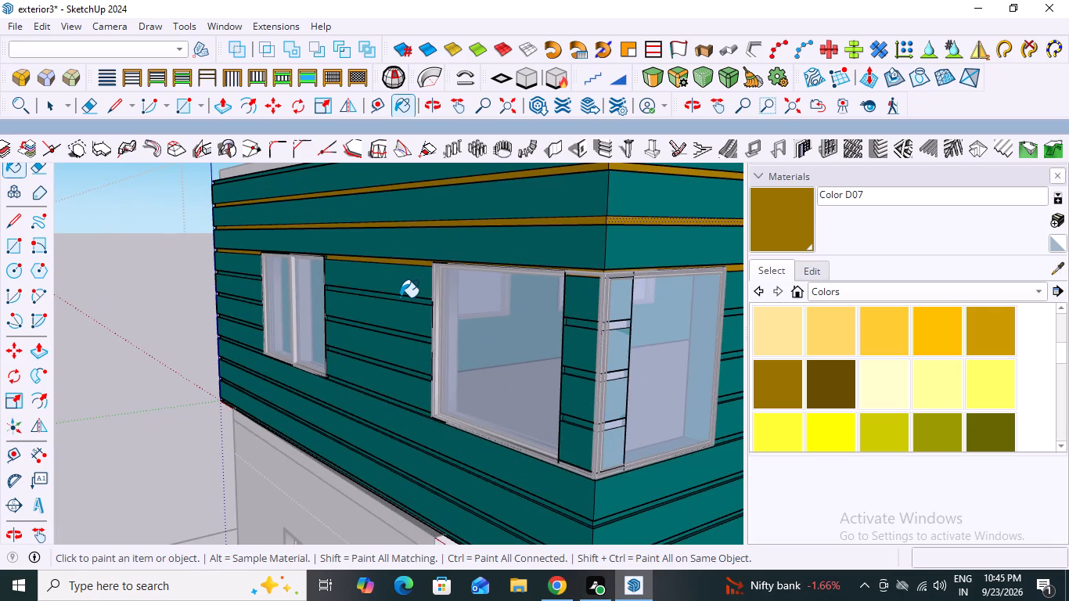
{"action": "left_click", "coordinate": [401, 298]}
{"action": "scroll", "coordinate": [400, 311], "scroll_direction": "up", "scroll_amount": 7}
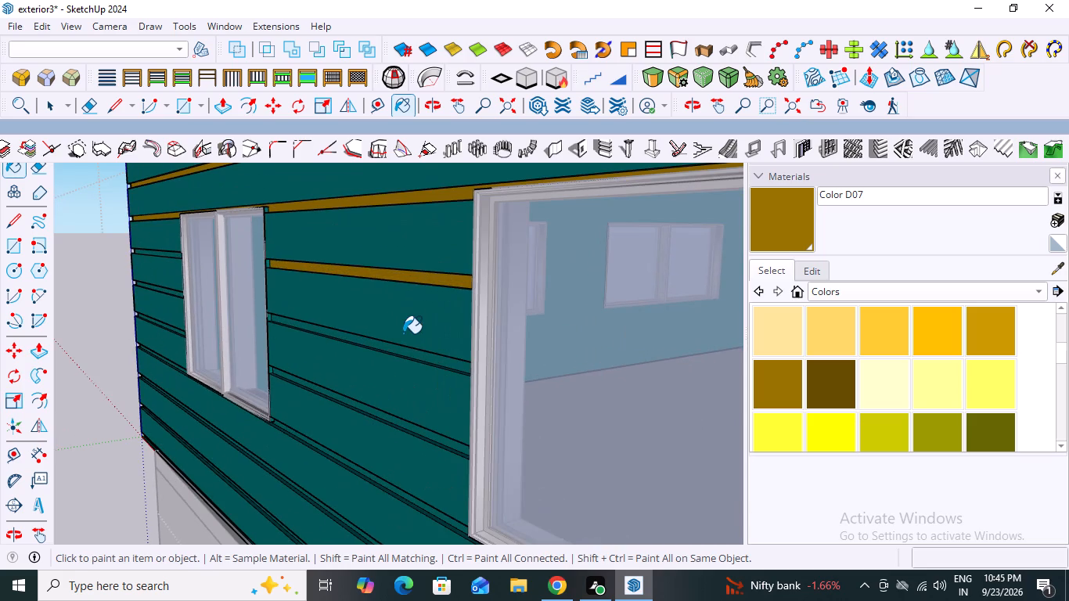
{"action": "left_click", "coordinate": [411, 354]}
{"action": "left_click", "coordinate": [364, 406]}
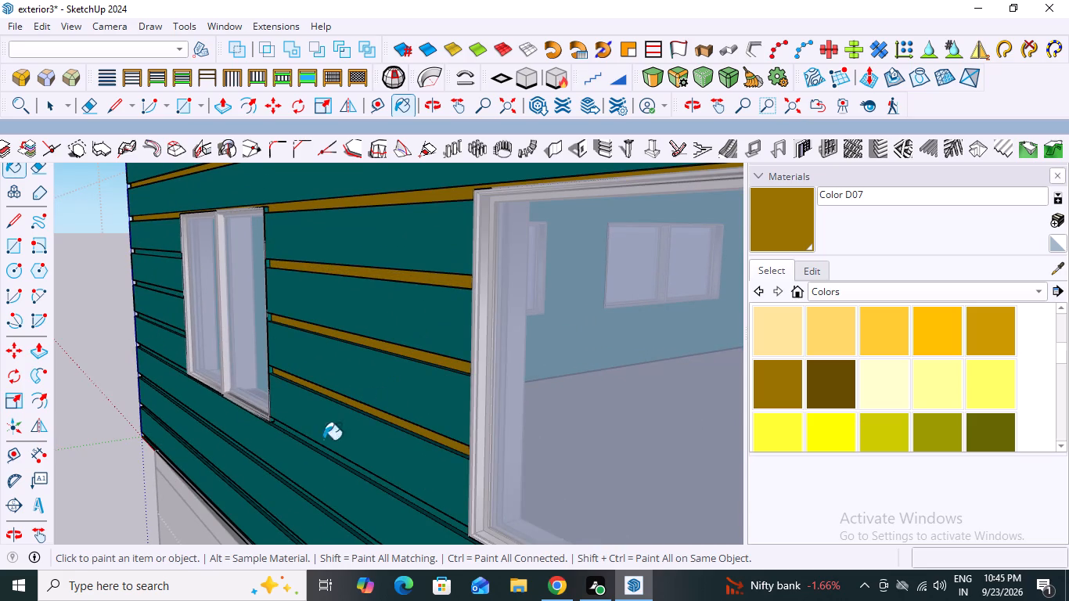
{"action": "left_click", "coordinate": [322, 450]}
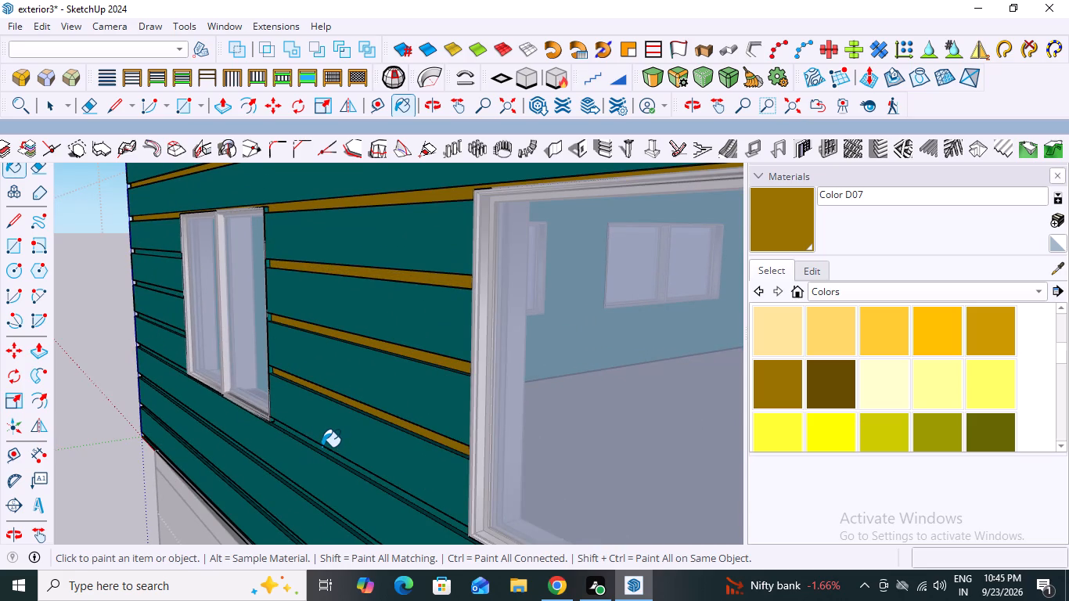
{"action": "left_click", "coordinate": [322, 449]}
Paint the three groove strips below the corner window, on both walls meeting at the corner, with Color D07.
{"action": "scroll", "coordinate": [358, 434], "scroll_direction": "down", "scroll_amount": 9}
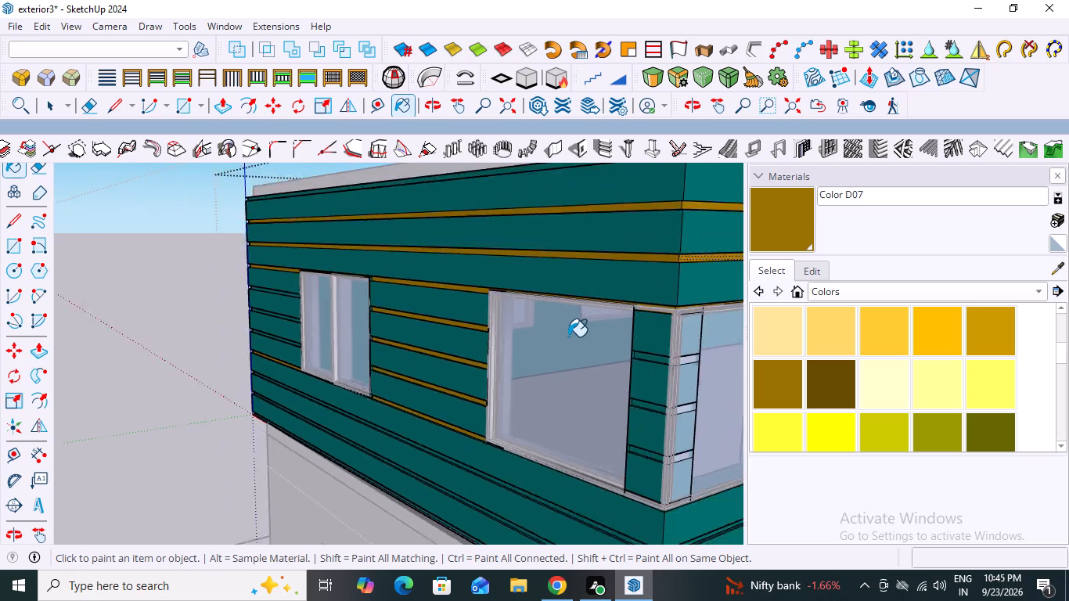
{"action": "scroll", "coordinate": [568, 336], "scroll_direction": "down", "scroll_amount": 5}
{"action": "scroll", "coordinate": [495, 458], "scroll_direction": "up", "scroll_amount": 7}
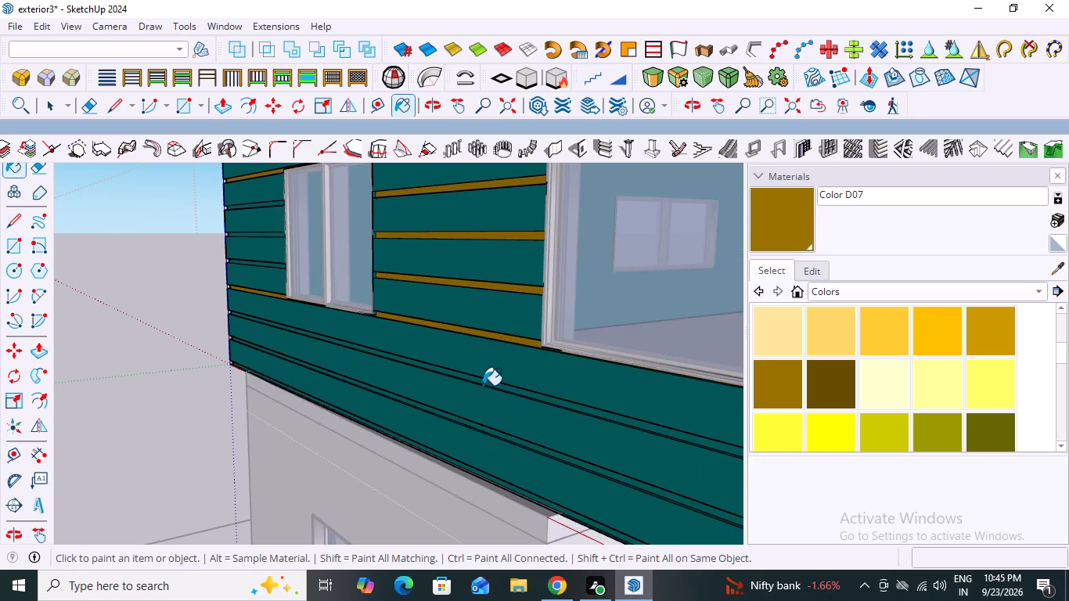
{"action": "left_click", "coordinate": [483, 385]}
{"action": "left_click", "coordinate": [484, 381]}
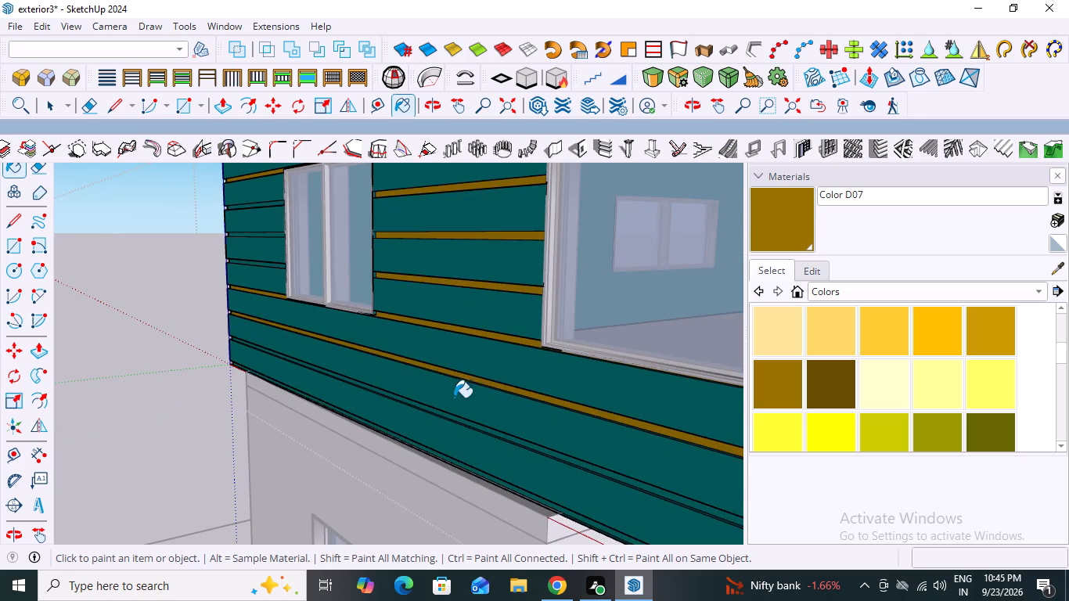
{"action": "scroll", "coordinate": [450, 397], "scroll_direction": "down", "scroll_amount": 10}
{"action": "scroll", "coordinate": [494, 415], "scroll_direction": "up", "scroll_amount": 14}
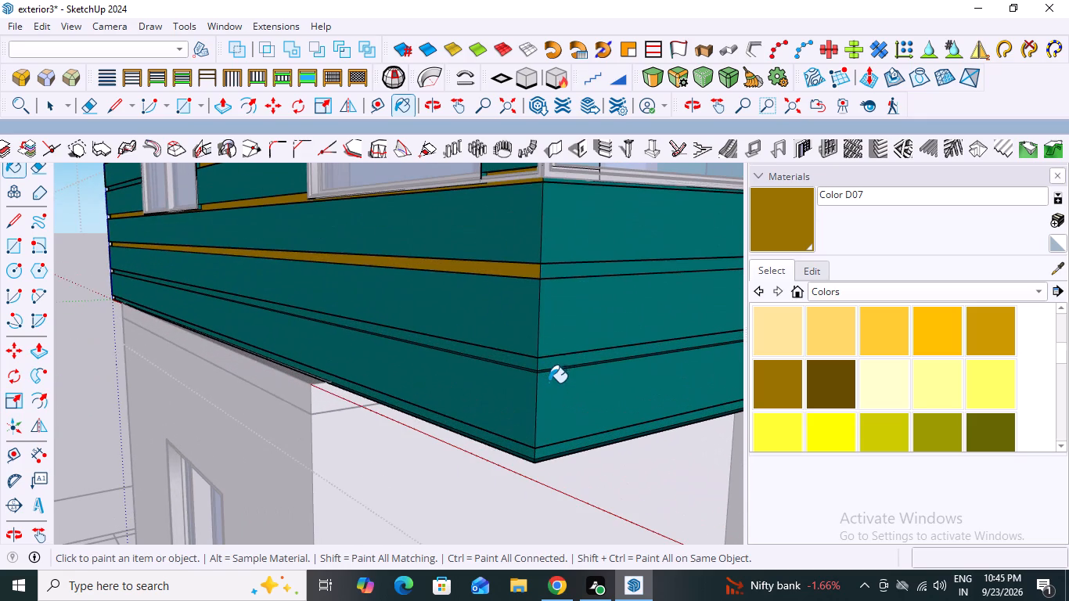
{"action": "left_click", "coordinate": [526, 362]}
{"action": "left_click", "coordinate": [554, 364]}
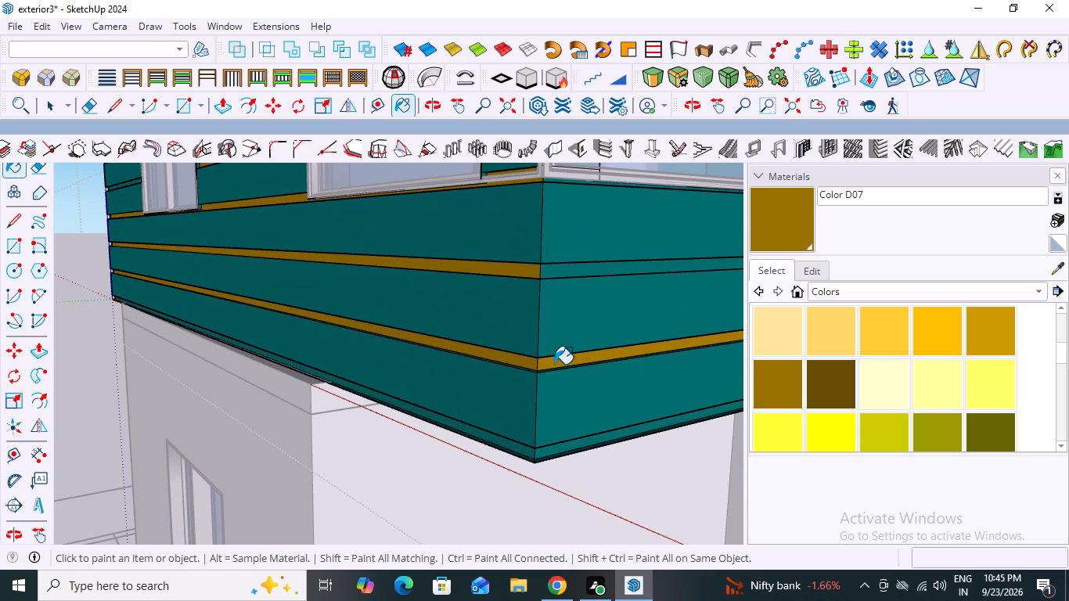
{"action": "left_click", "coordinate": [557, 275]}
{"action": "left_click", "coordinate": [552, 452]}
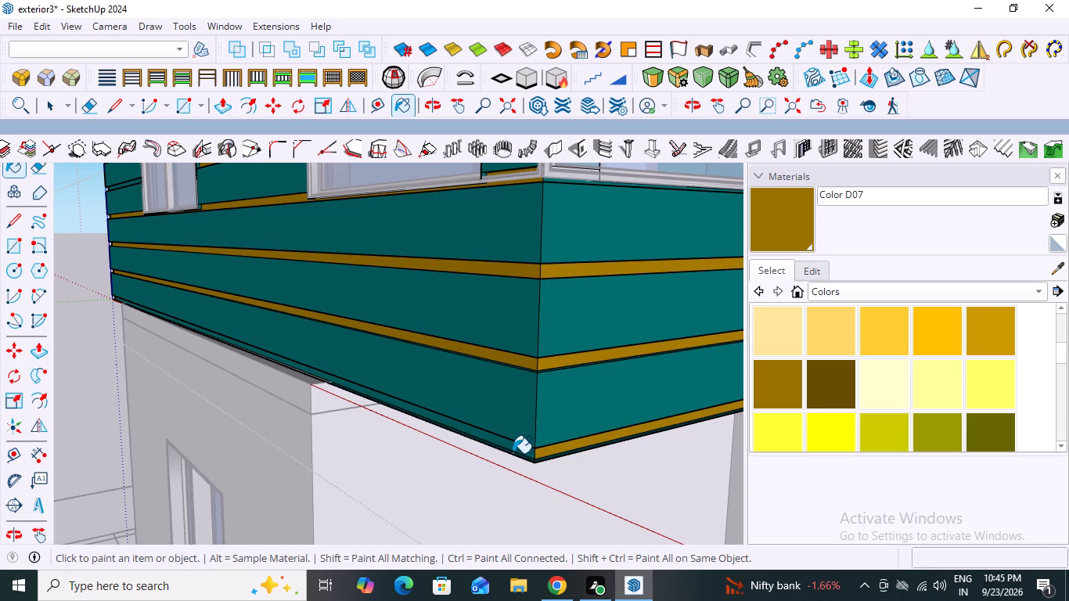
{"action": "left_click", "coordinate": [516, 446]}
Paint the four groove strips between the corner window and the inner corner with Color D07.
{"action": "scroll", "coordinate": [591, 388], "scroll_direction": "down", "scroll_amount": 7}
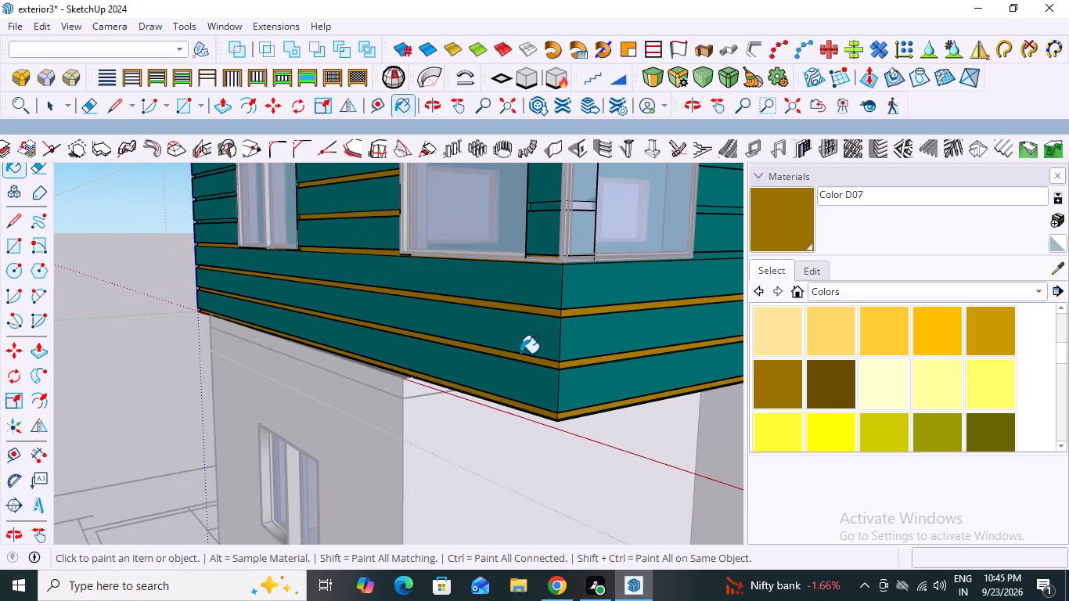
{"action": "scroll", "coordinate": [520, 353], "scroll_direction": "down", "scroll_amount": 6}
{"action": "scroll", "coordinate": [660, 324], "scroll_direction": "up", "scroll_amount": 6}
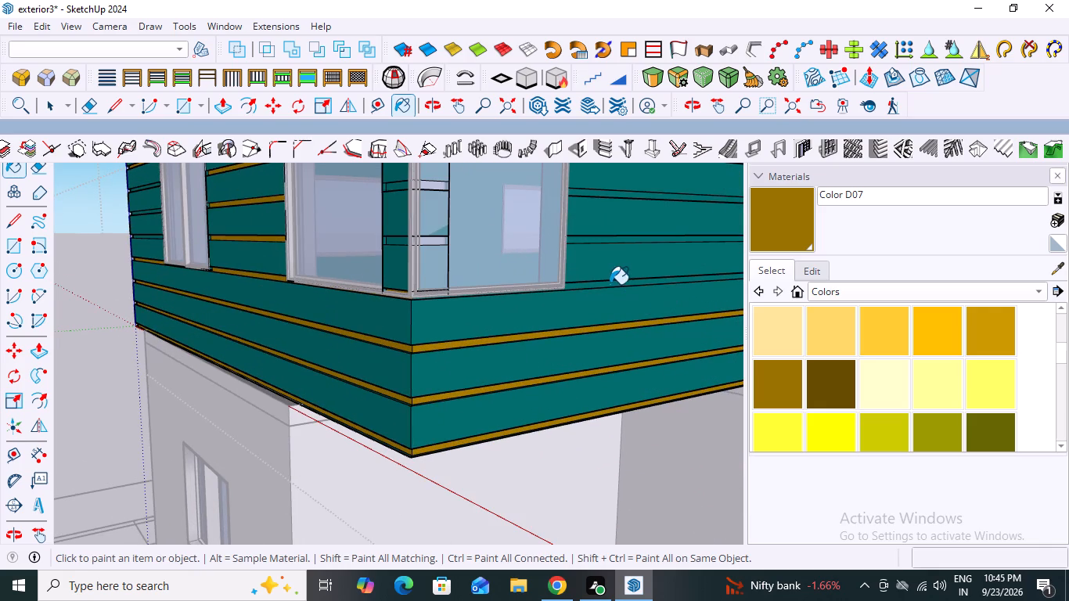
{"action": "left_click", "coordinate": [589, 286]}
{"action": "left_click", "coordinate": [582, 240]}
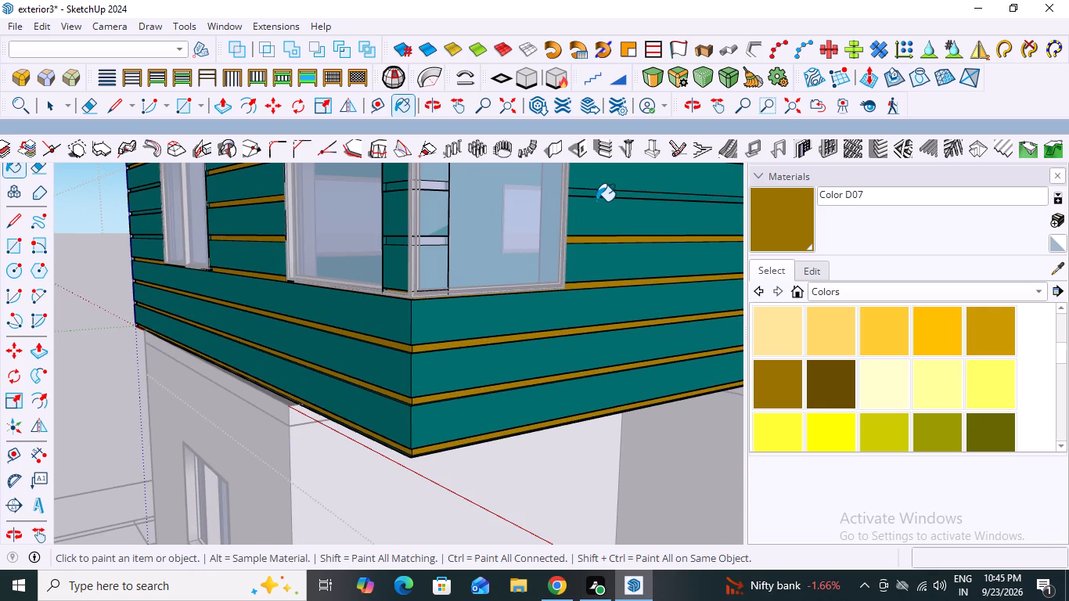
{"action": "left_click", "coordinate": [595, 196]}
{"action": "scroll", "coordinate": [438, 316], "scroll_direction": "down", "scroll_amount": 11}
{"action": "scroll", "coordinate": [468, 270], "scroll_direction": "up", "scroll_amount": 3}
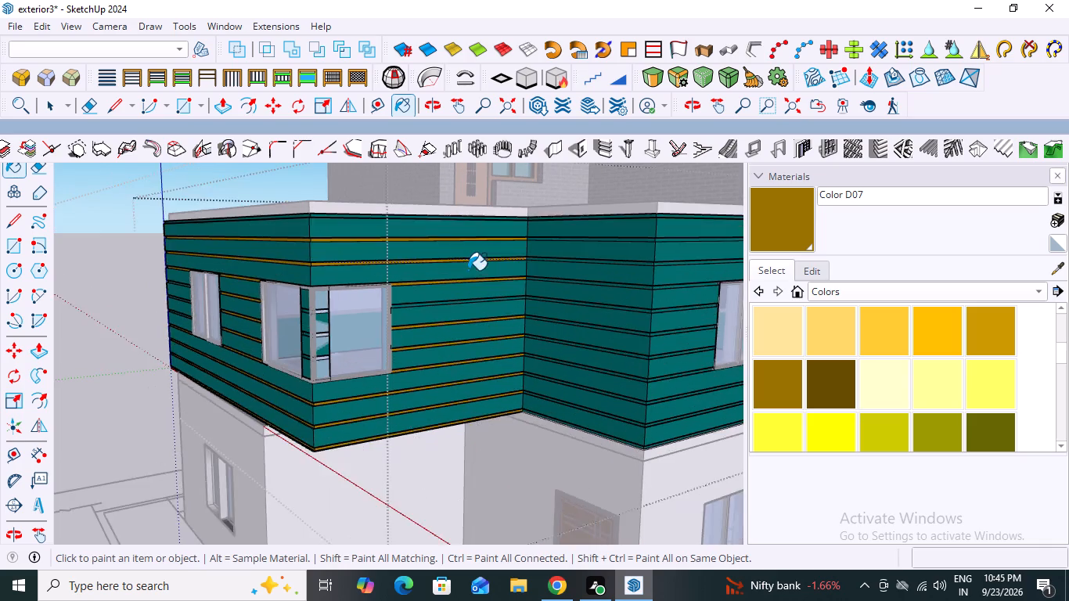
{"action": "scroll", "coordinate": [468, 270], "scroll_direction": "up", "scroll_amount": 9}
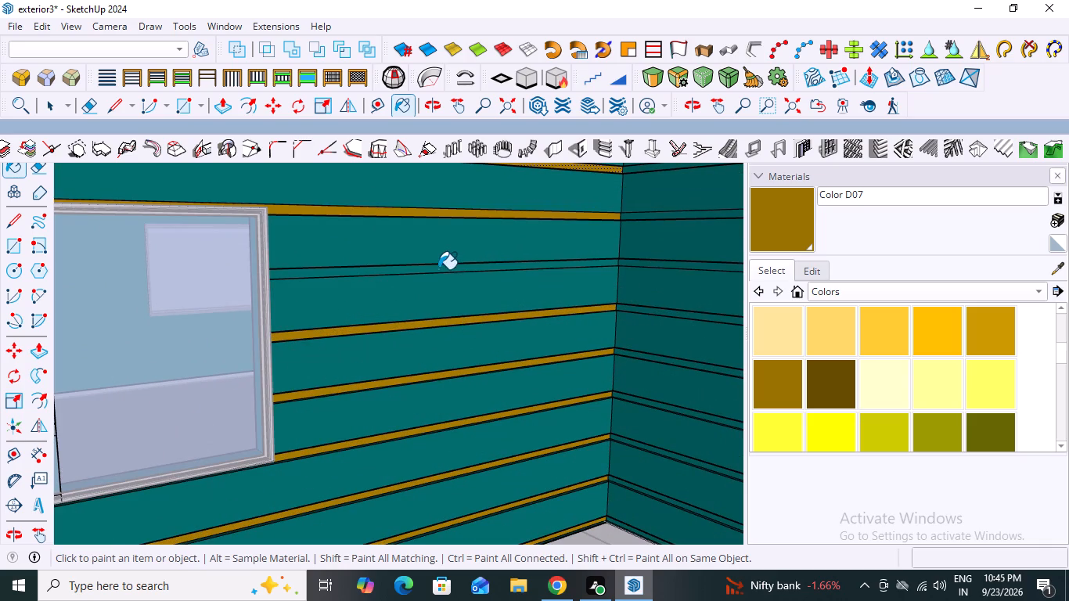
{"action": "left_click", "coordinate": [438, 269]}
Paint the three lowest groove strips on the windowless return wall past the inner corner with Color D07.
{"action": "scroll", "coordinate": [377, 322], "scroll_direction": "down", "scroll_amount": 12}
{"action": "scroll", "coordinate": [507, 428], "scroll_direction": "up", "scroll_amount": 8}
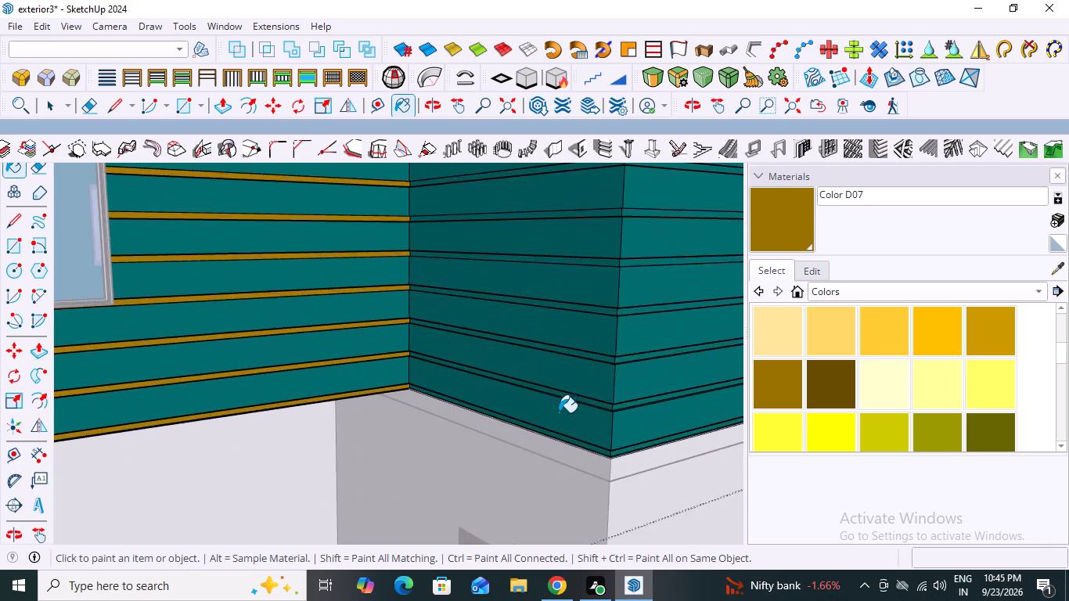
{"action": "scroll", "coordinate": [504, 432], "scroll_direction": "up", "scroll_amount": 1}
{"action": "middle_click_drag", "start_coordinate": [429, 443], "coordinate": [543, 447]}
{"action": "scroll", "coordinate": [588, 408], "scroll_direction": "up", "scroll_amount": 6}
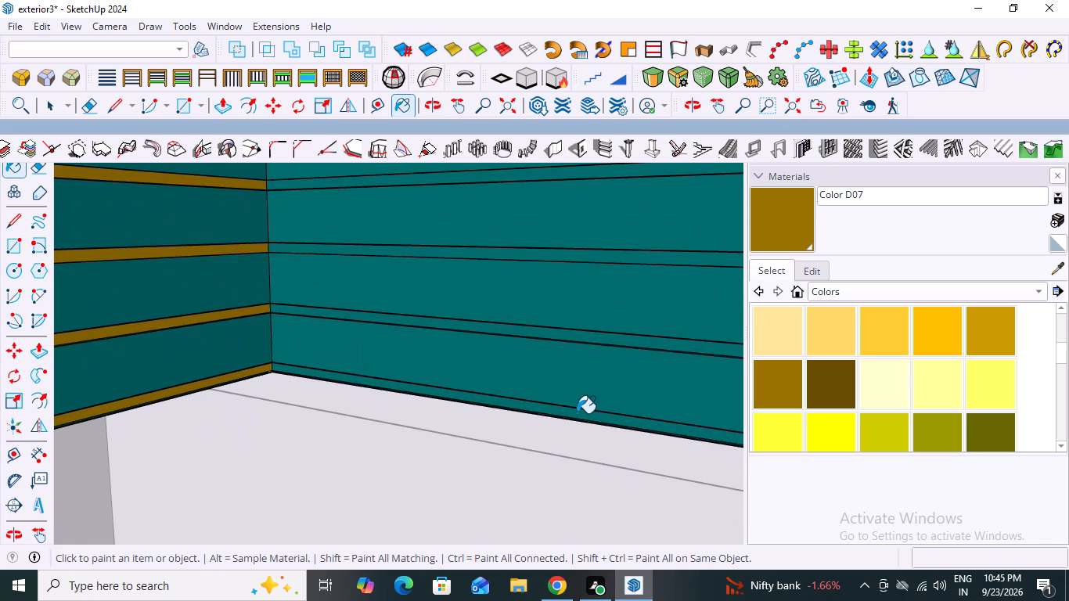
{"action": "left_click", "coordinate": [576, 414]}
{"action": "left_click", "coordinate": [594, 336]}
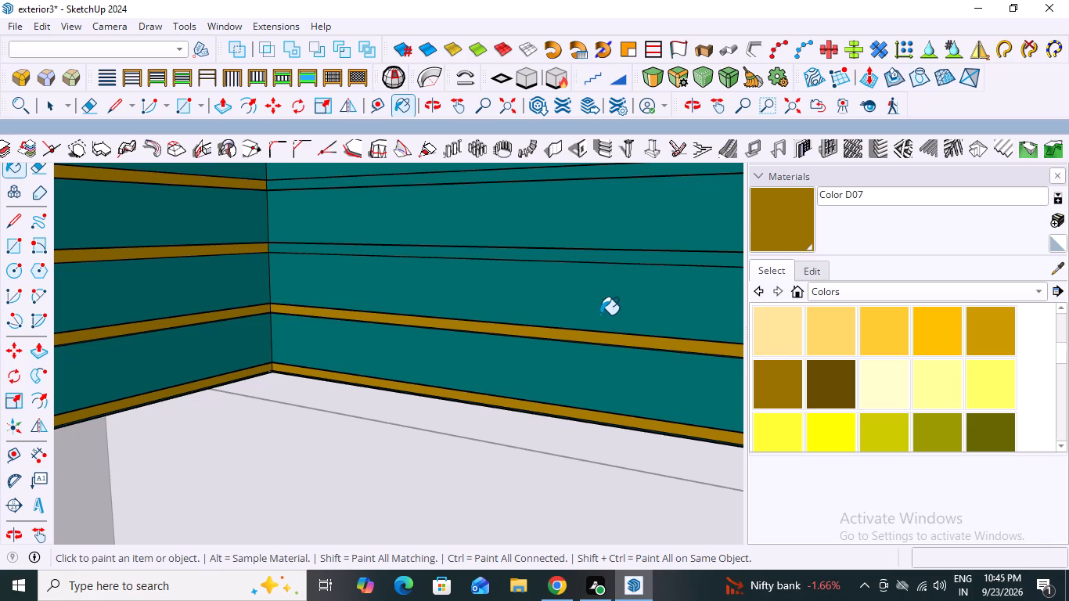
{"action": "left_click", "coordinate": [608, 258]}
Paint the fourth and fifth groove strips from the bottom of the windowless return wall with Color D07.
{"action": "scroll", "coordinate": [420, 338], "scroll_direction": "down", "scroll_amount": 15}
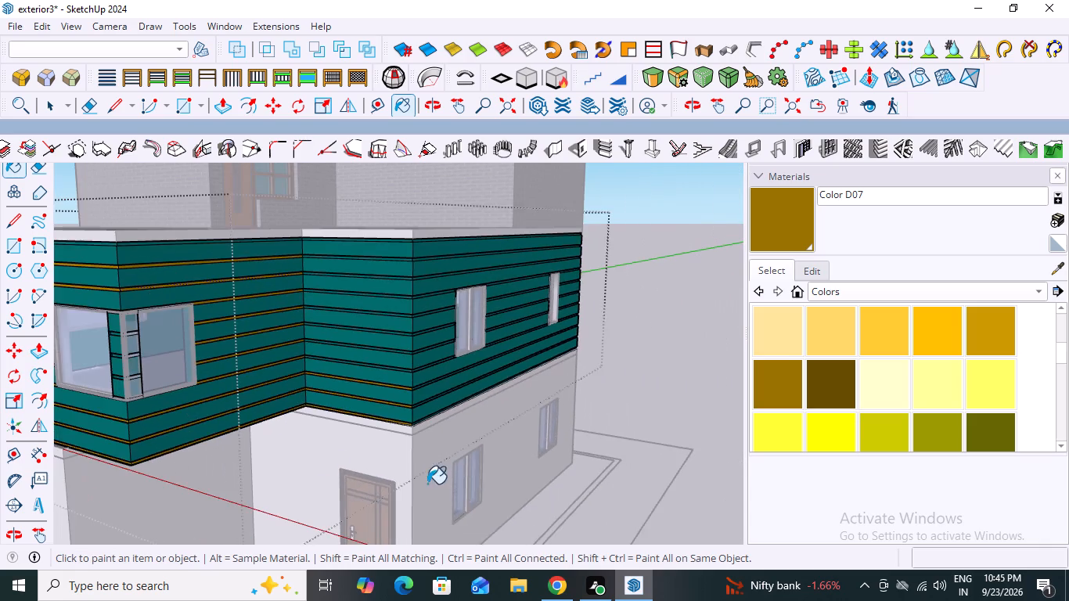
{"action": "scroll", "coordinate": [287, 429], "scroll_direction": "up", "scroll_amount": 6}
{"action": "middle_click_drag", "start_coordinate": [324, 466], "coordinate": [382, 486]}
{"action": "scroll", "coordinate": [520, 372], "scroll_direction": "up", "scroll_amount": 7}
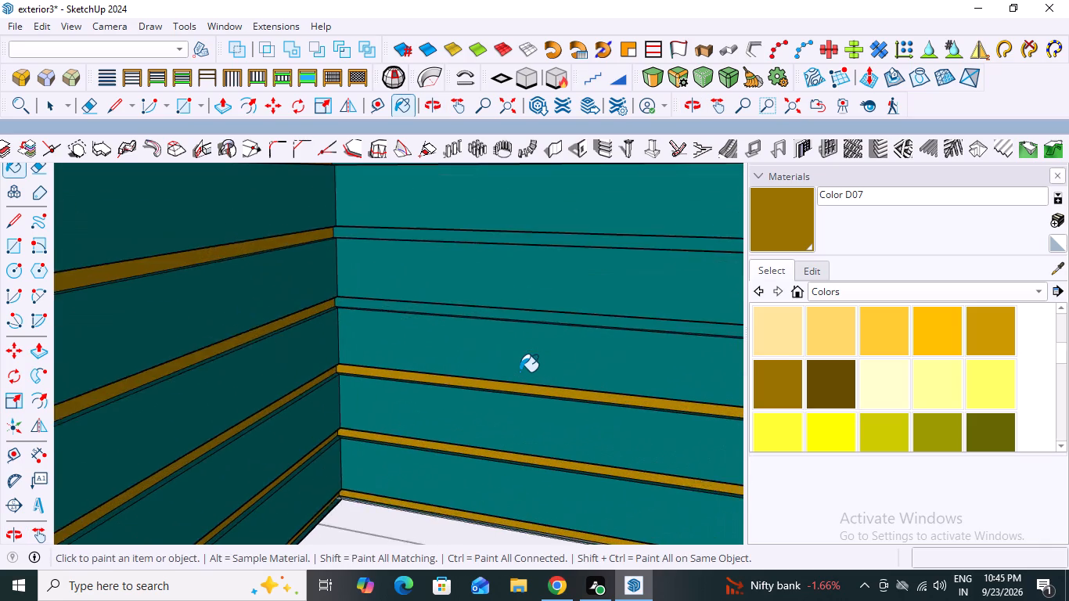
{"action": "scroll", "coordinate": [520, 372], "scroll_direction": "up", "scroll_amount": 3}
{"action": "left_click", "coordinate": [473, 299]}
{"action": "scroll", "coordinate": [467, 304], "scroll_direction": "down", "scroll_amount": 7}
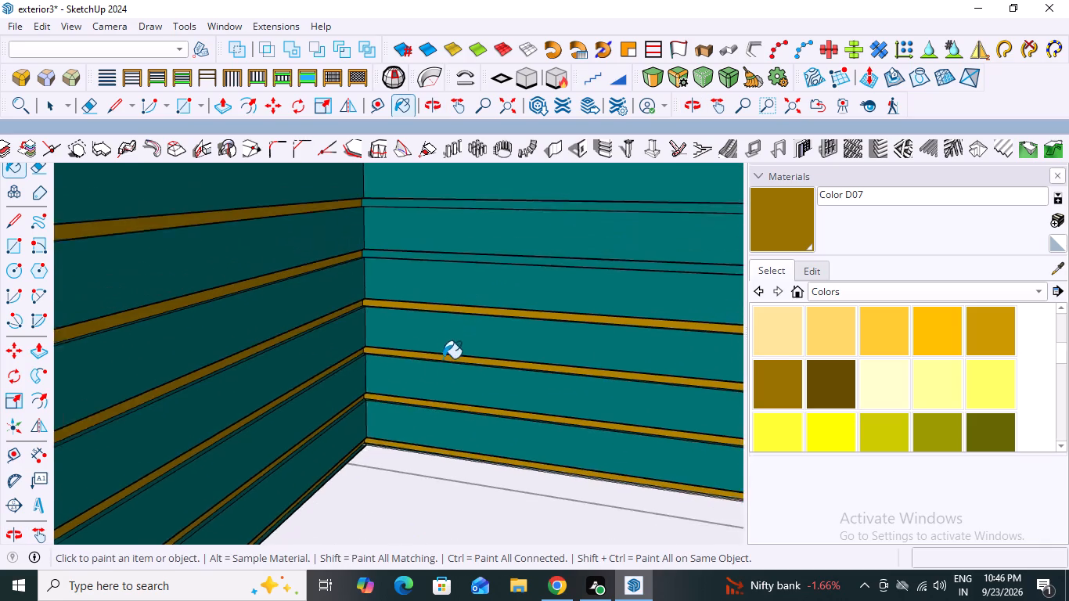
{"action": "scroll", "coordinate": [452, 276], "scroll_direction": "up", "scroll_amount": 6}
{"action": "left_click", "coordinate": [463, 265]}
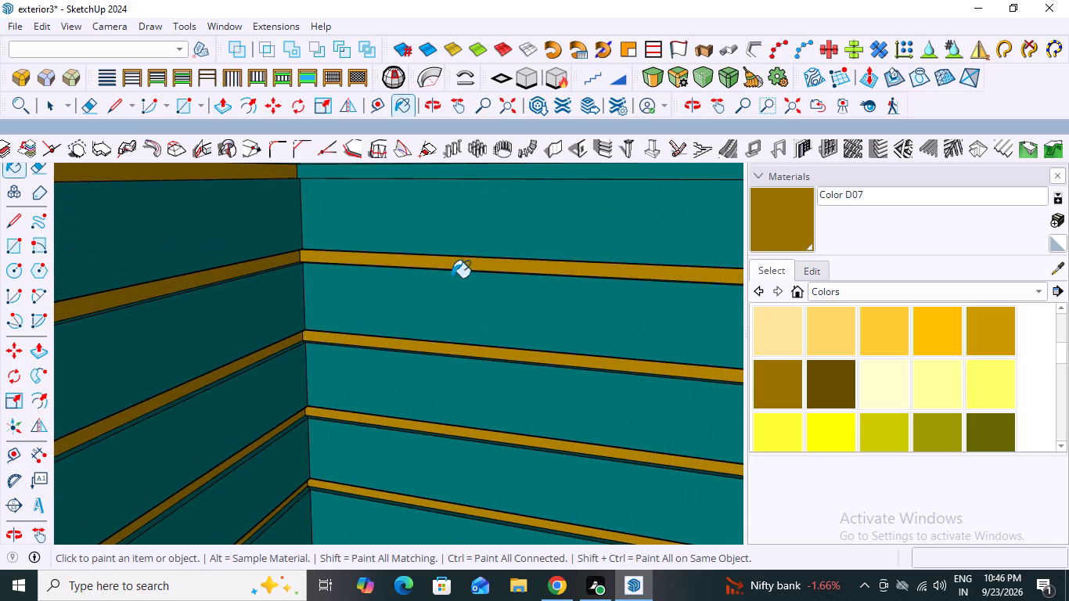
Paint the next three groove strips further up the windowless return wall with Color D07.
{"action": "scroll", "coordinate": [351, 332], "scroll_direction": "down", "scroll_amount": 13}
{"action": "scroll", "coordinate": [512, 371], "scroll_direction": "up", "scroll_amount": 10}
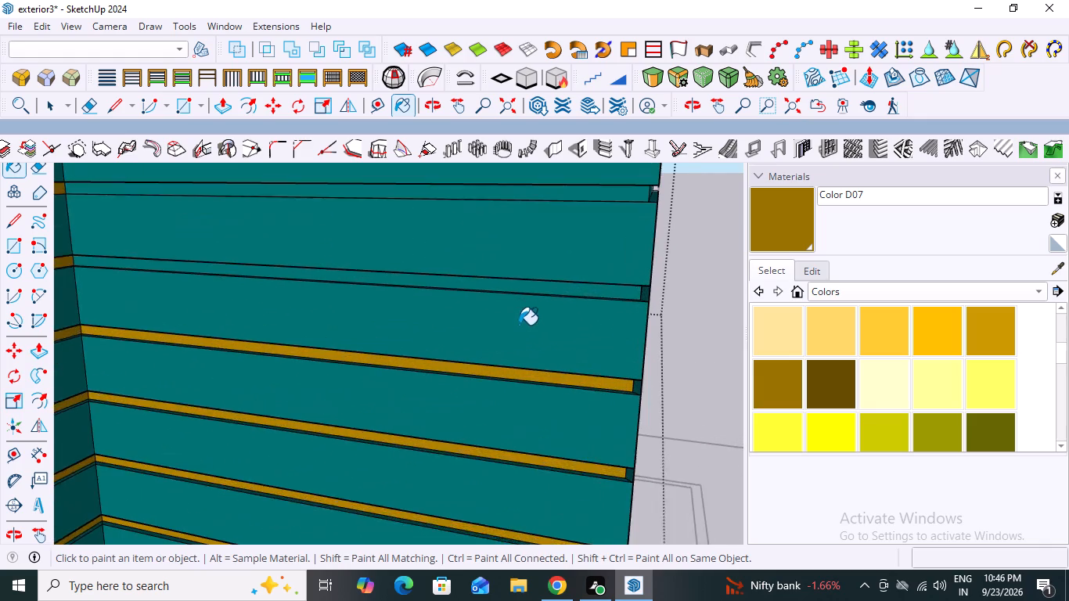
{"action": "scroll", "coordinate": [519, 325], "scroll_direction": "up", "scroll_amount": 4}
{"action": "left_click", "coordinate": [536, 276]}
{"action": "scroll", "coordinate": [515, 306], "scroll_direction": "down", "scroll_amount": 11}
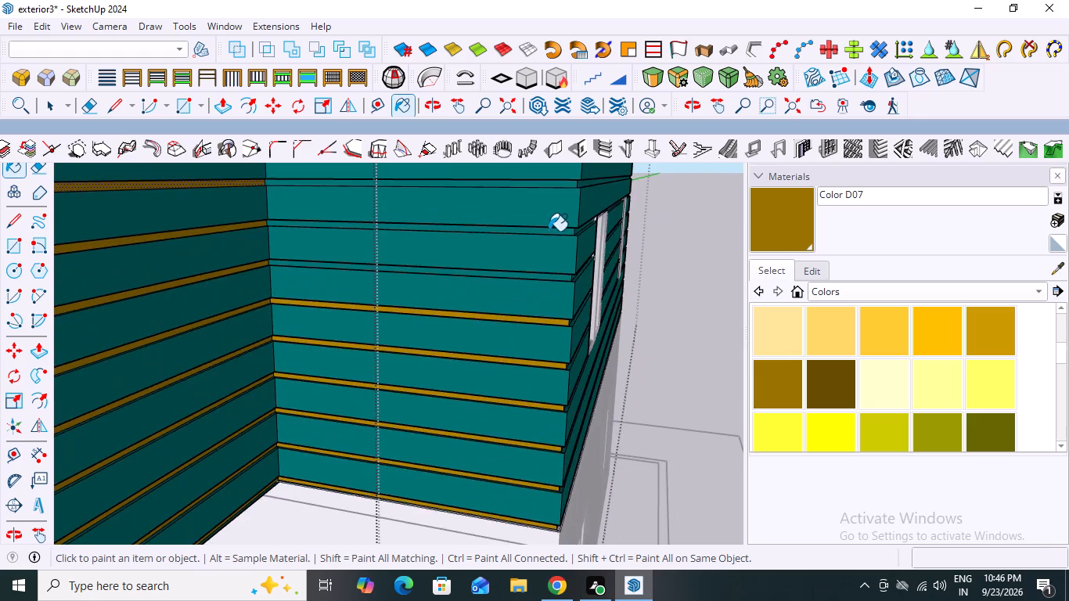
{"action": "scroll", "coordinate": [549, 229], "scroll_direction": "up", "scroll_amount": 4}
{"action": "left_click", "coordinate": [542, 300]}
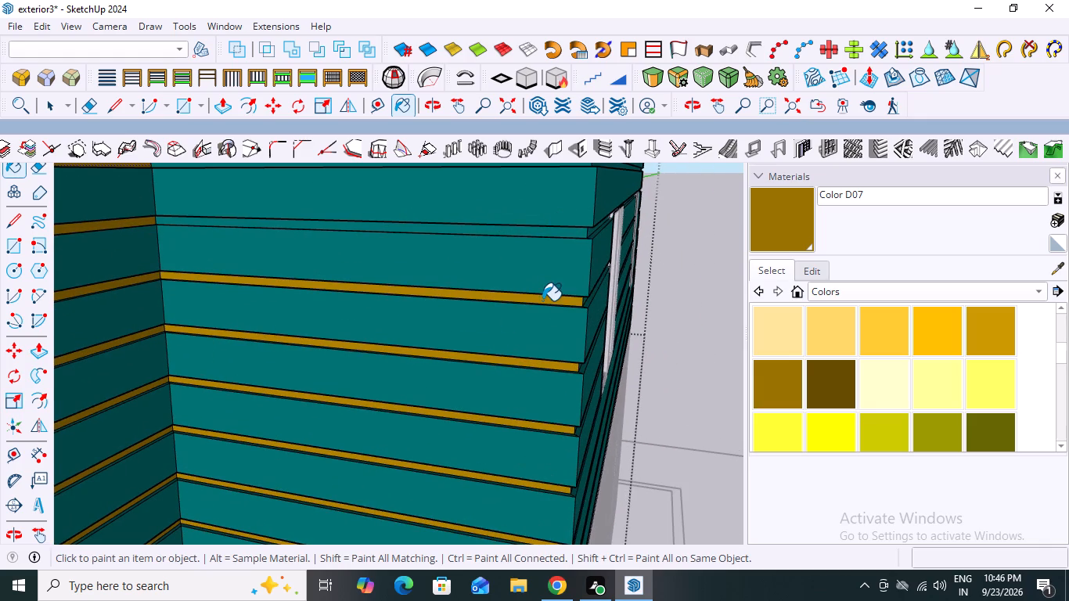
{"action": "left_click", "coordinate": [564, 232]}
Paint the return wall's groove strip level with the uppermost brown groove of the adjoining wall with Color D07.
{"action": "scroll", "coordinate": [412, 370], "scroll_direction": "down", "scroll_amount": 8}
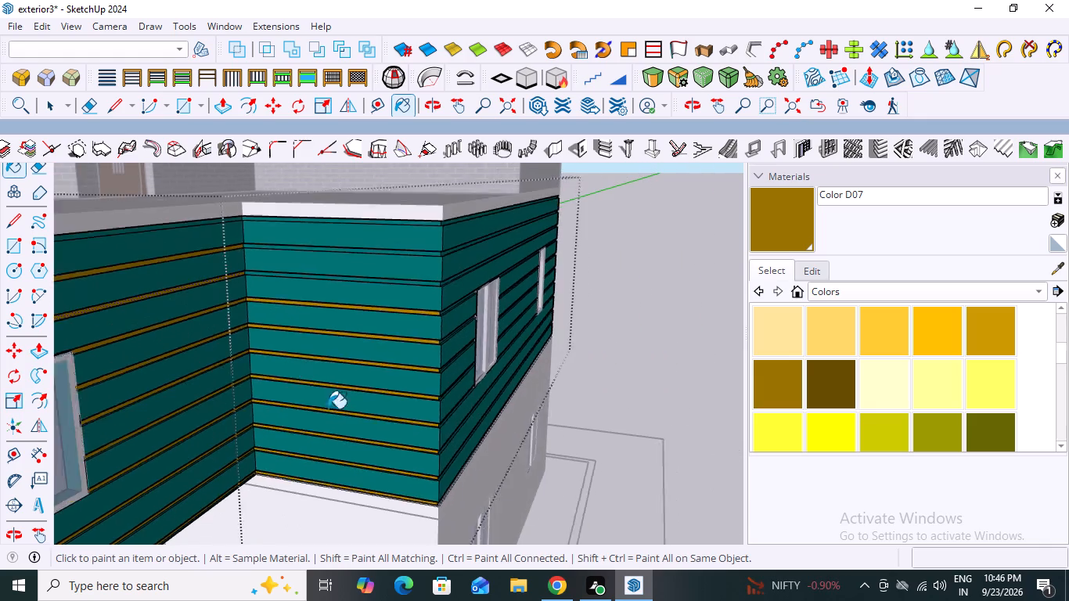
{"action": "scroll", "coordinate": [328, 408], "scroll_direction": "down", "scroll_amount": 9}
{"action": "middle_click_drag", "start_coordinate": [534, 464], "coordinate": [394, 437]}
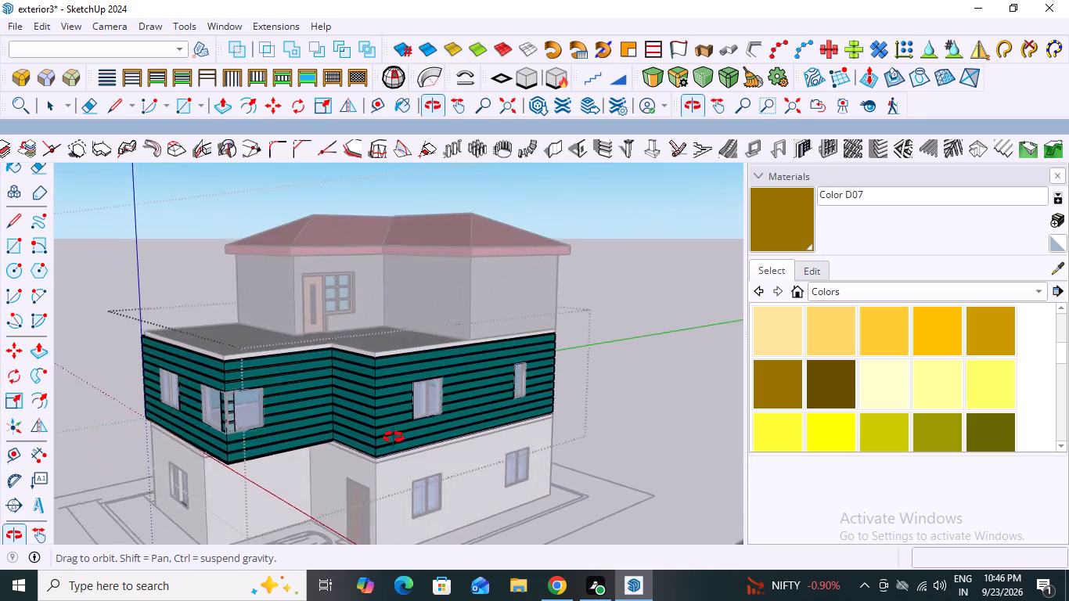
{"action": "middle_click_drag", "start_coordinate": [394, 437], "coordinate": [484, 421]}
{"action": "scroll", "coordinate": [364, 355], "scroll_direction": "up", "scroll_amount": 14}
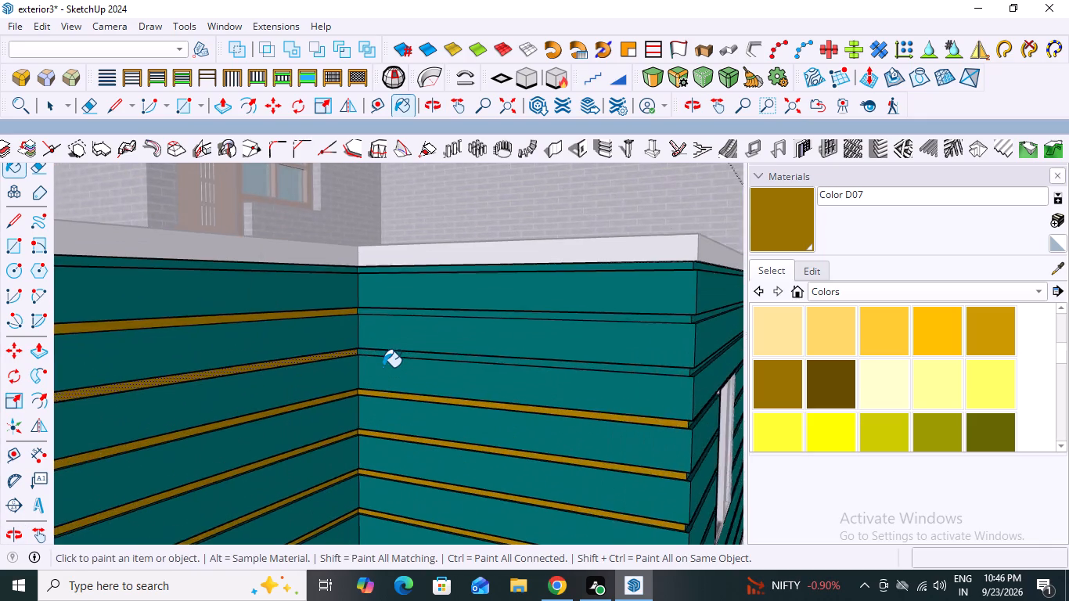
{"action": "scroll", "coordinate": [383, 367], "scroll_direction": "up", "scroll_amount": 3}
{"action": "left_click", "coordinate": [419, 291]}
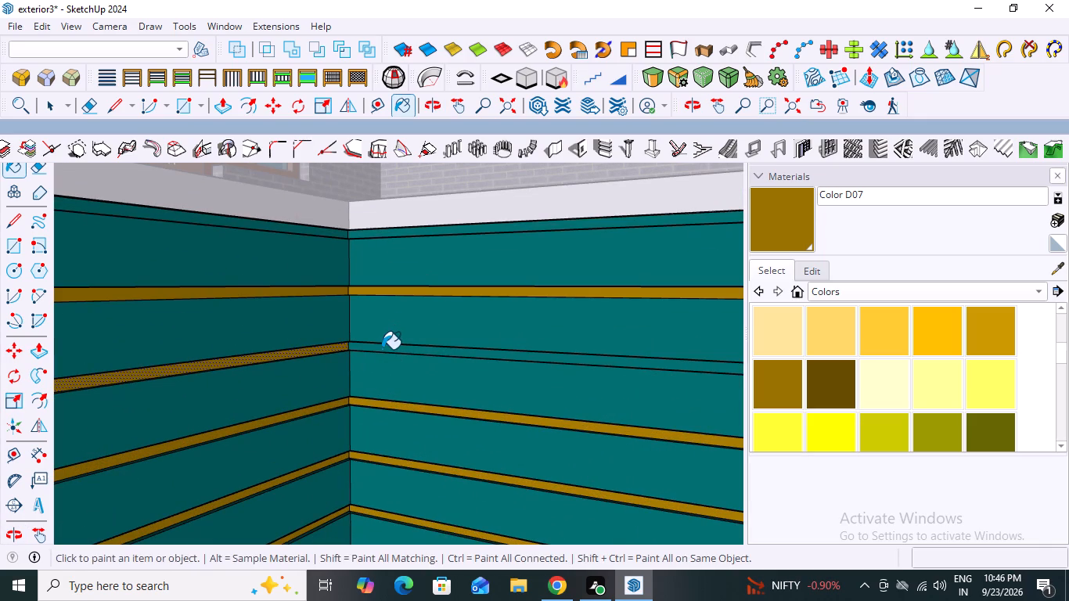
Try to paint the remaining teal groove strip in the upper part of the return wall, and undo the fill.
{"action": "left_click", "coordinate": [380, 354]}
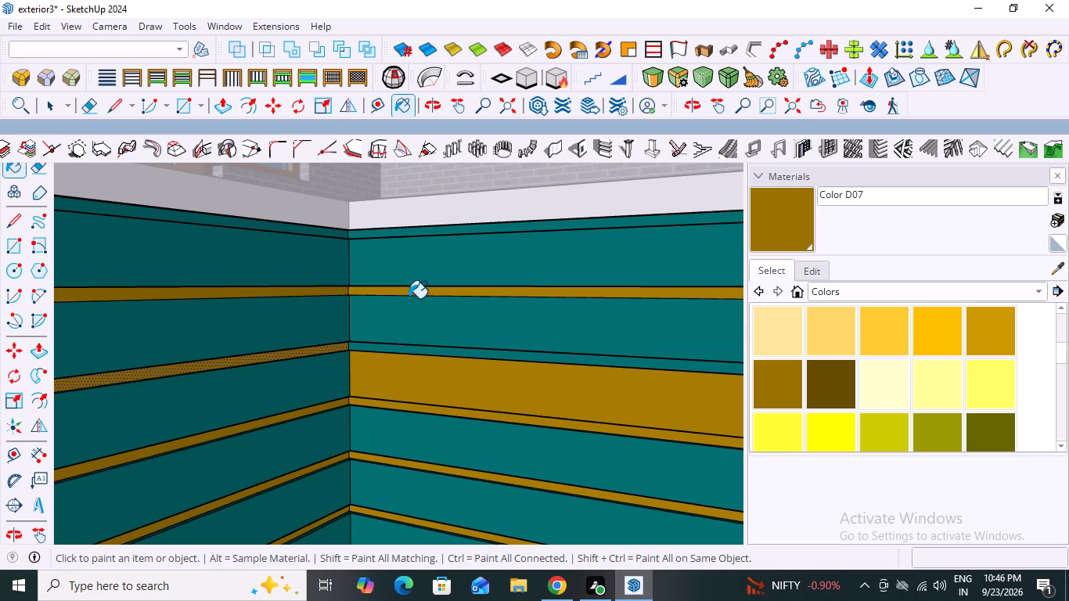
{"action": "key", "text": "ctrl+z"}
Paint the windowless return wall's last teal groove strip and the topmost strips of both the return and adjoining walls with Color D07.
{"action": "scroll", "coordinate": [383, 365], "scroll_direction": "up", "scroll_amount": 5}
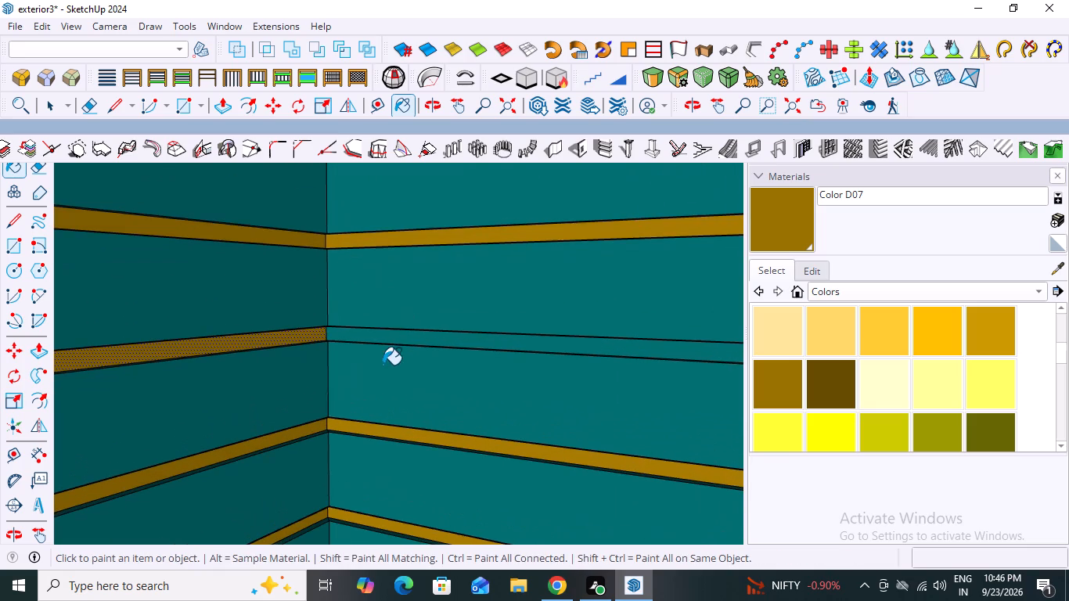
{"action": "left_click", "coordinate": [398, 337]}
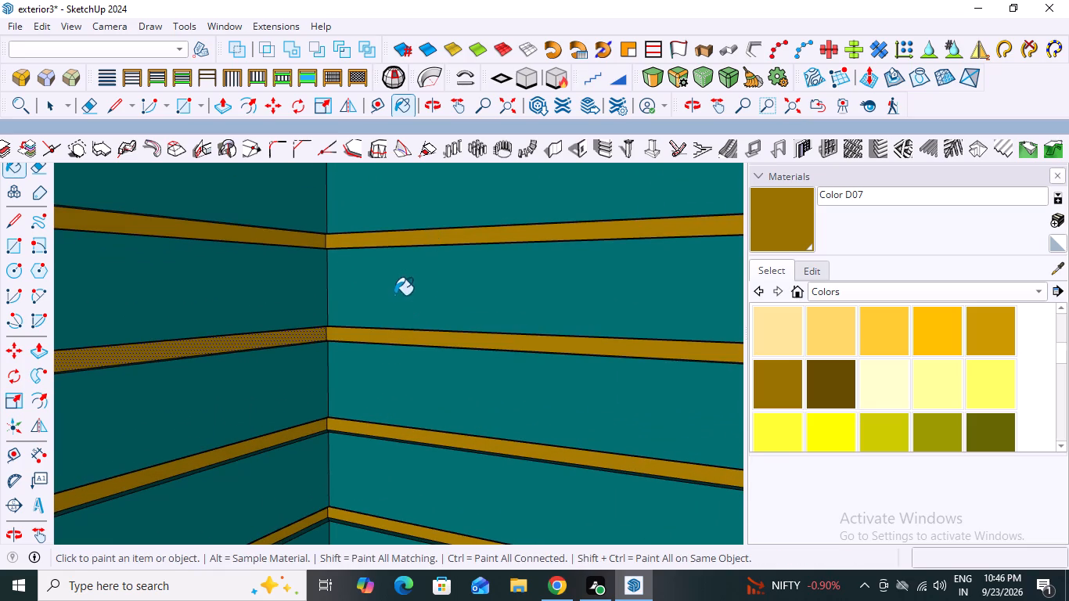
{"action": "scroll", "coordinate": [394, 295], "scroll_direction": "down", "scroll_amount": 13}
{"action": "scroll", "coordinate": [455, 294], "scroll_direction": "up", "scroll_amount": 6}
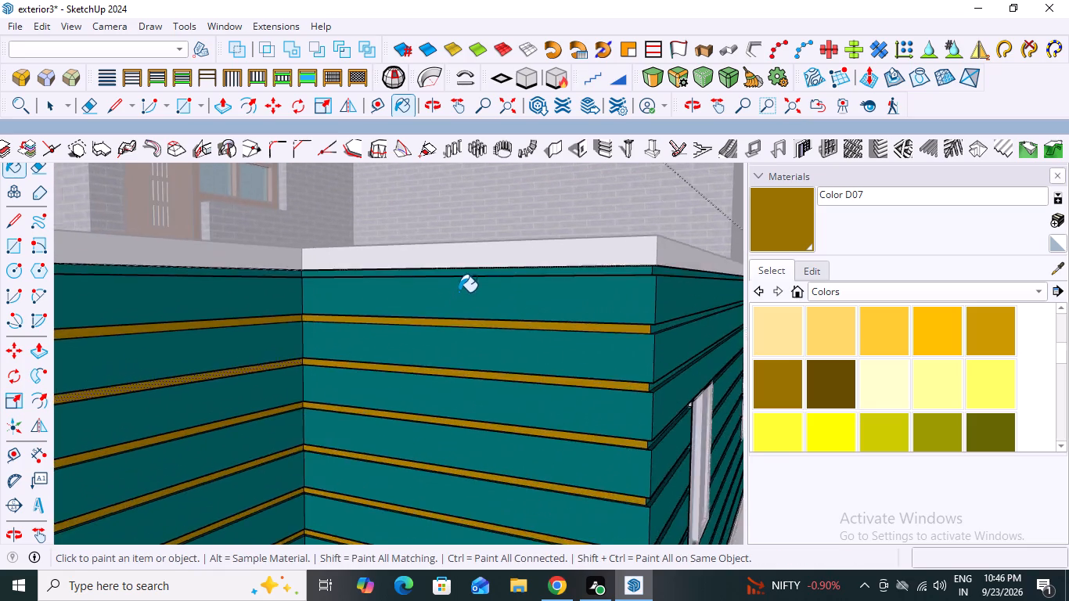
{"action": "scroll", "coordinate": [459, 292], "scroll_direction": "up", "scroll_amount": 4}
{"action": "left_click", "coordinate": [448, 257]}
{"action": "scroll", "coordinate": [403, 265], "scroll_direction": "down", "scroll_amount": 4}
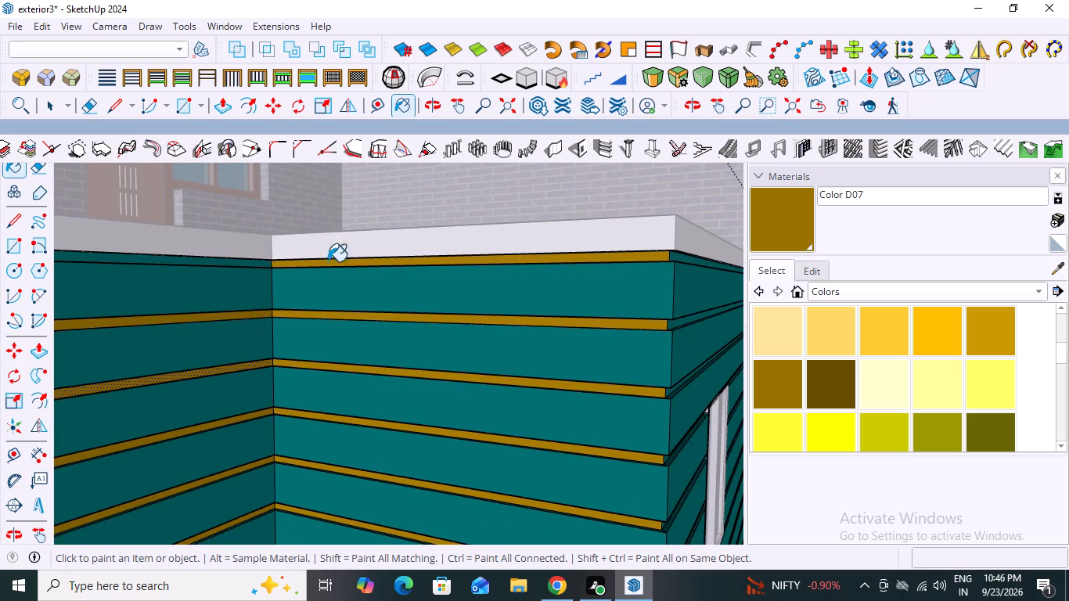
{"action": "left_click", "coordinate": [247, 261]}
{"action": "scroll", "coordinate": [275, 297], "scroll_direction": "down", "scroll_amount": 11}
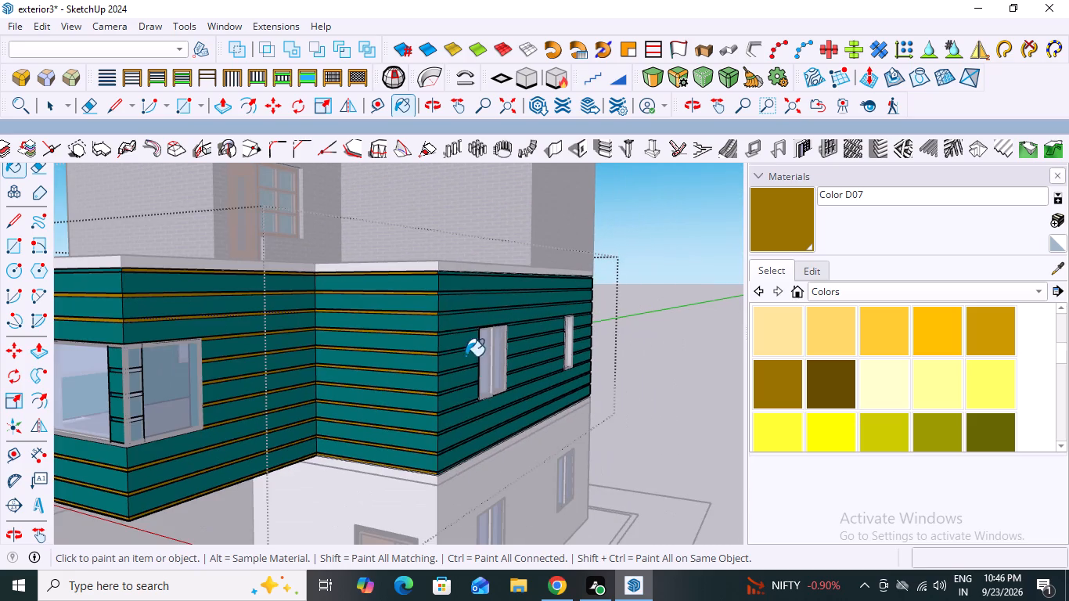
Paint the top four groove strips of the middle storey's side wall with two narrow windows with Color D07.
{"action": "scroll", "coordinate": [469, 457], "scroll_direction": "up", "scroll_amount": 3}
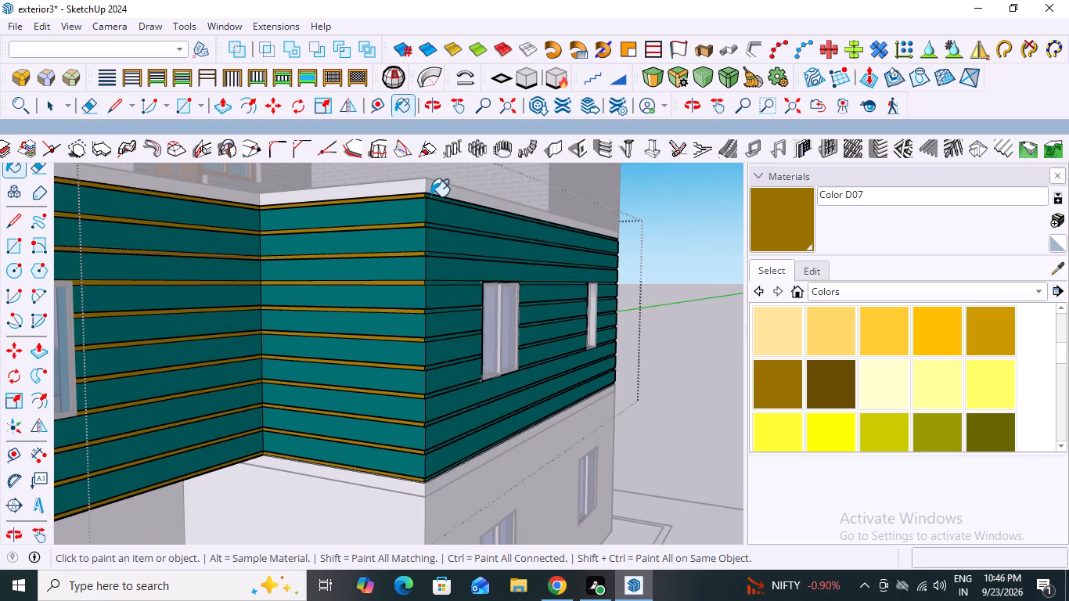
{"action": "left_click", "coordinate": [430, 196]}
{"action": "left_click", "coordinate": [435, 228]}
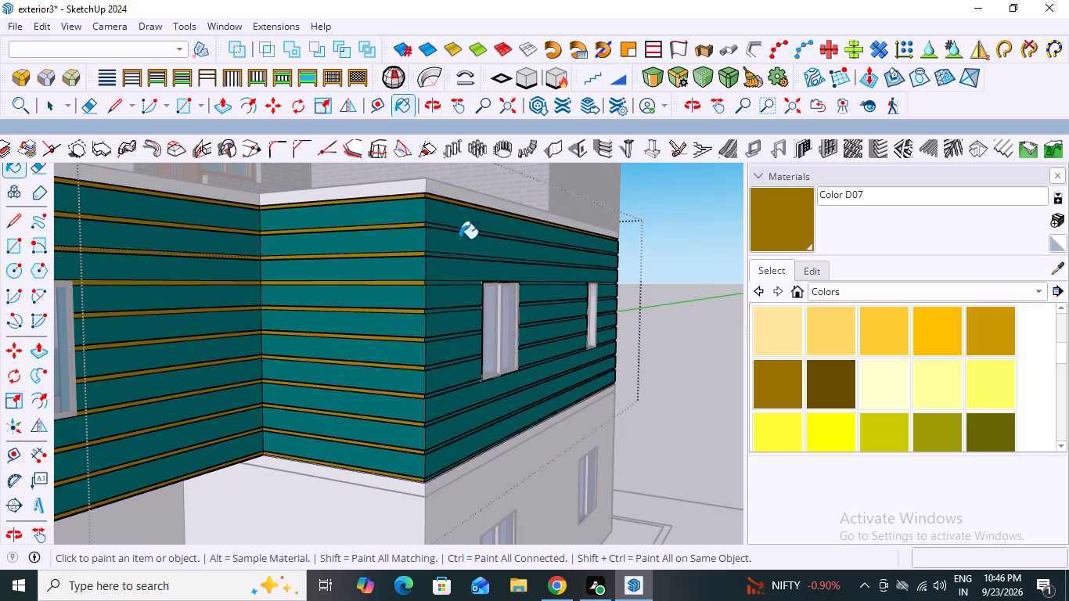
{"action": "scroll", "coordinate": [463, 239], "scroll_direction": "up", "scroll_amount": 7}
{"action": "left_click", "coordinate": [414, 215]}
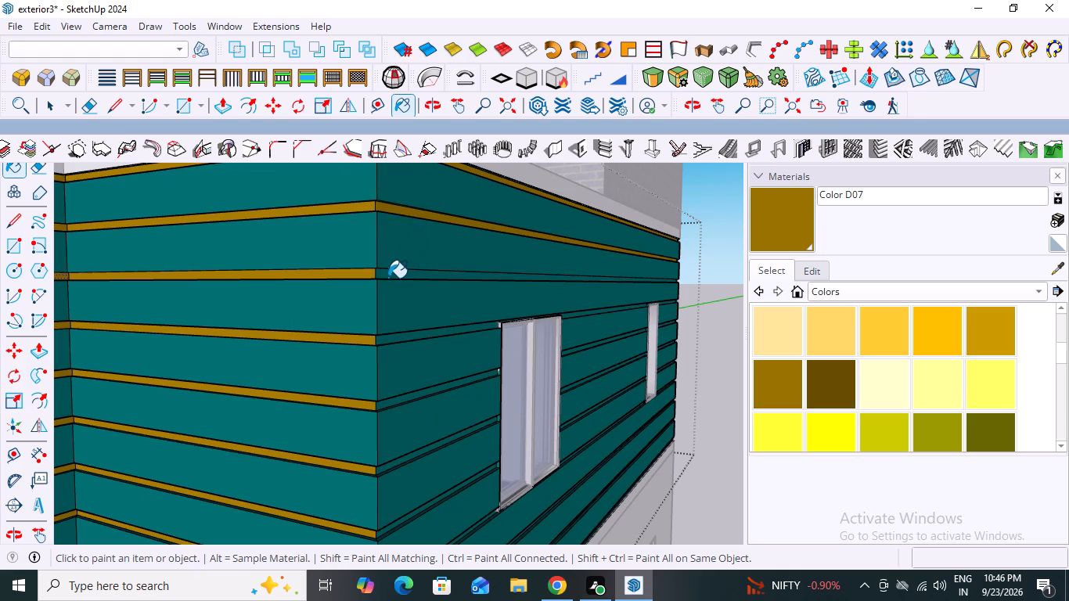
{"action": "left_click", "coordinate": [388, 277]}
{"action": "left_click", "coordinate": [386, 340]}
{"action": "scroll", "coordinate": [376, 336], "scroll_direction": "down", "scroll_amount": 3}
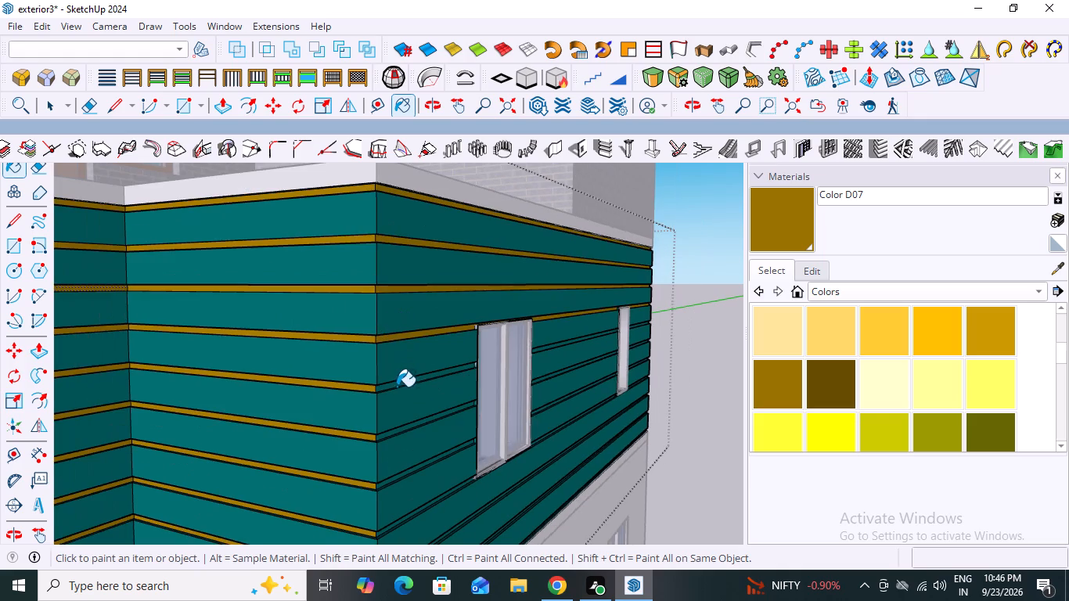
Paint the fifth and sixth groove strips from the top with Color D07, both before the wider window and between the two windows.
{"action": "scroll", "coordinate": [393, 400], "scroll_direction": "up", "scroll_amount": 3}
{"action": "left_click", "coordinate": [379, 383]}
{"action": "scroll", "coordinate": [412, 352], "scroll_direction": "down", "scroll_amount": 6}
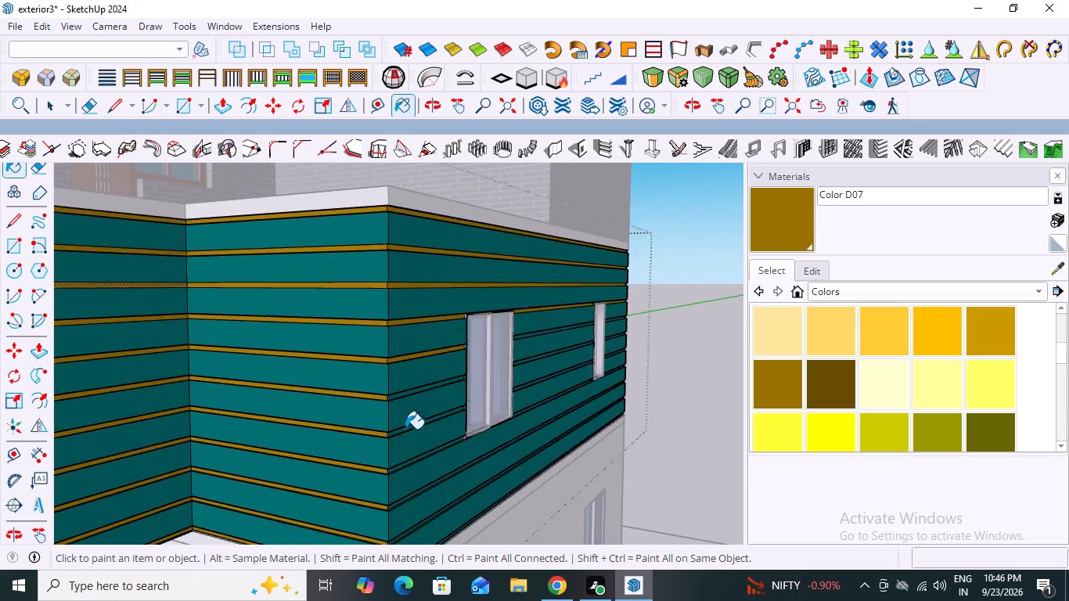
{"action": "scroll", "coordinate": [405, 429], "scroll_direction": "up", "scroll_amount": 4}
{"action": "left_click", "coordinate": [386, 379]}
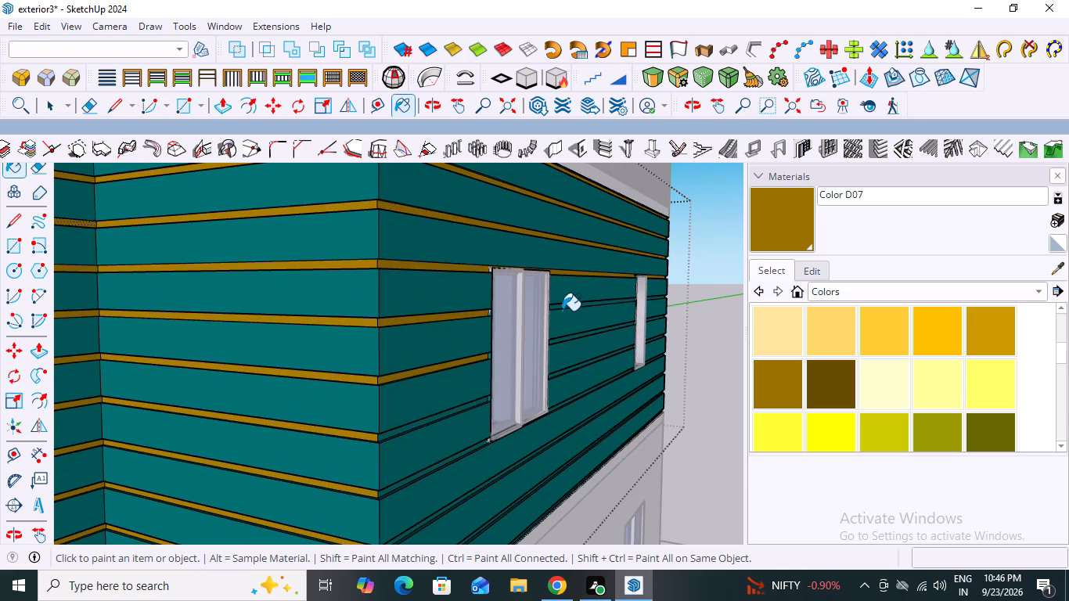
{"action": "left_click", "coordinate": [556, 307]}
{"action": "left_click", "coordinate": [556, 342]}
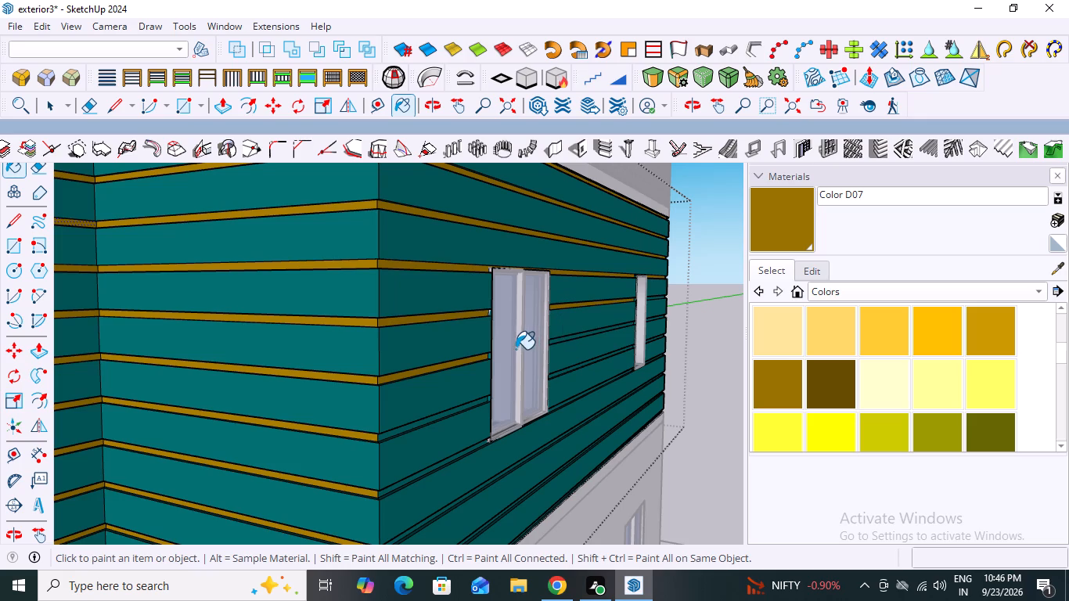
{"action": "left_click", "coordinate": [565, 338]}
{"action": "scroll", "coordinate": [508, 333], "scroll_direction": "down", "scroll_amount": 5}
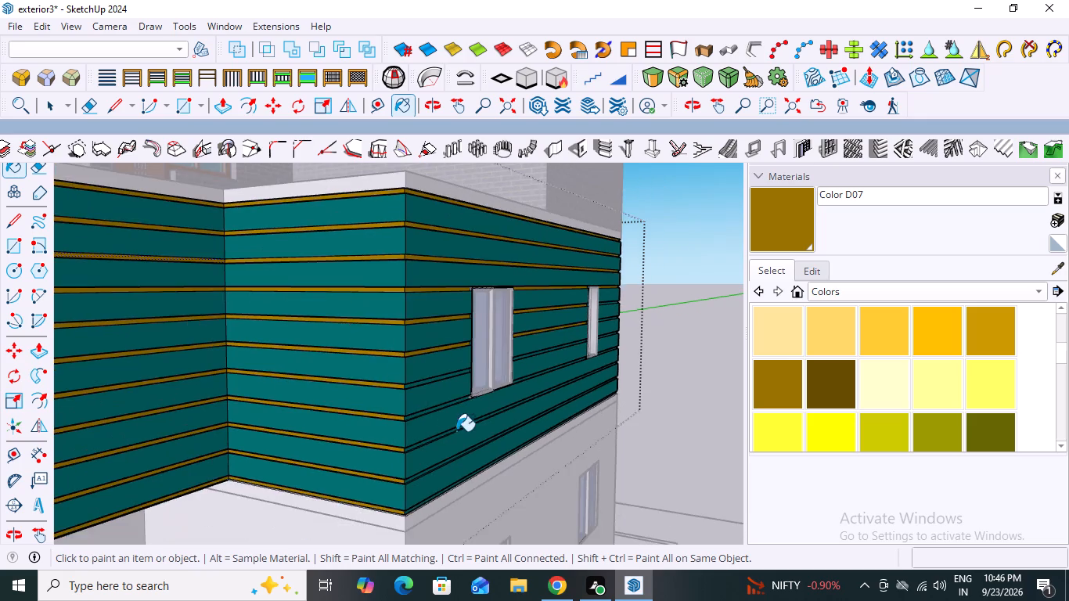
Paint the side wall's seventh groove strip beside the wider window and the strip at that window's foot with Color D07.
{"action": "scroll", "coordinate": [468, 429], "scroll_direction": "up", "scroll_amount": 4}
{"action": "left_click", "coordinate": [409, 354]}
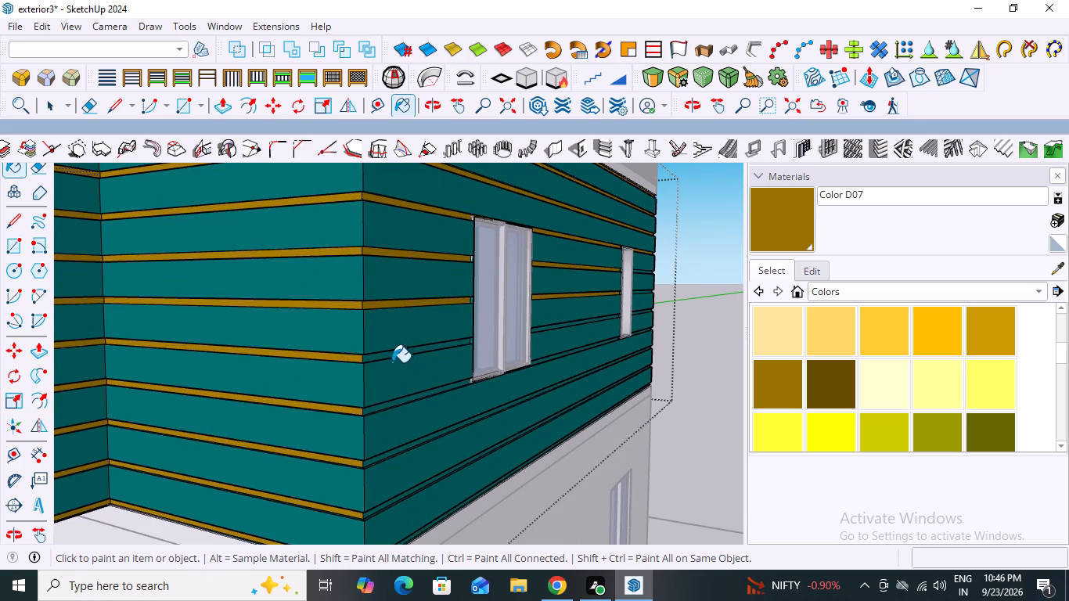
{"action": "left_click", "coordinate": [390, 358]}
{"action": "left_click", "coordinate": [377, 358]}
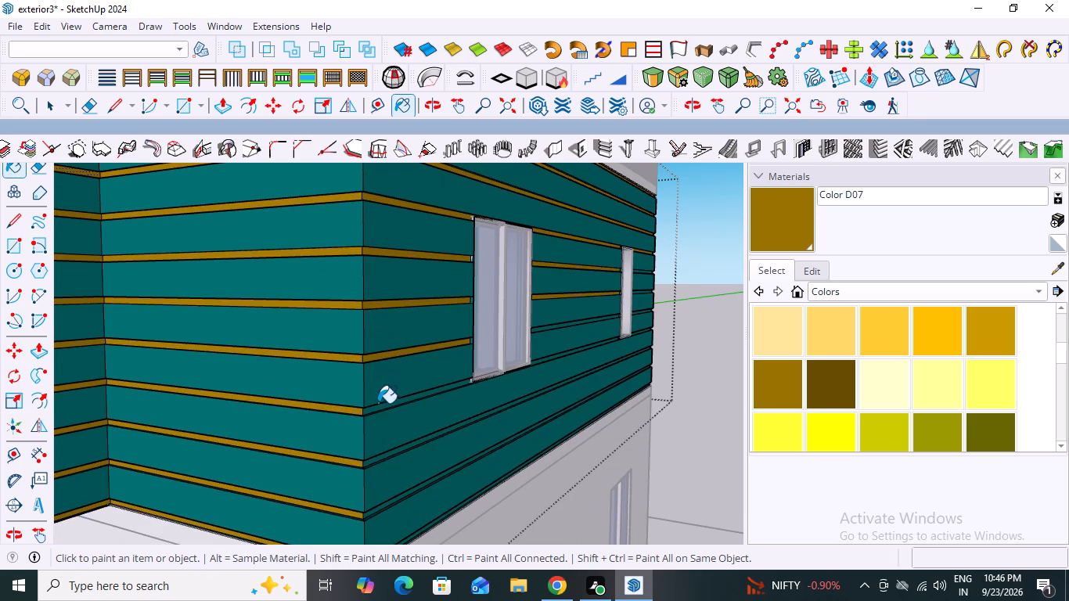
{"action": "left_click", "coordinate": [376, 412]}
{"action": "left_click", "coordinate": [372, 408]}
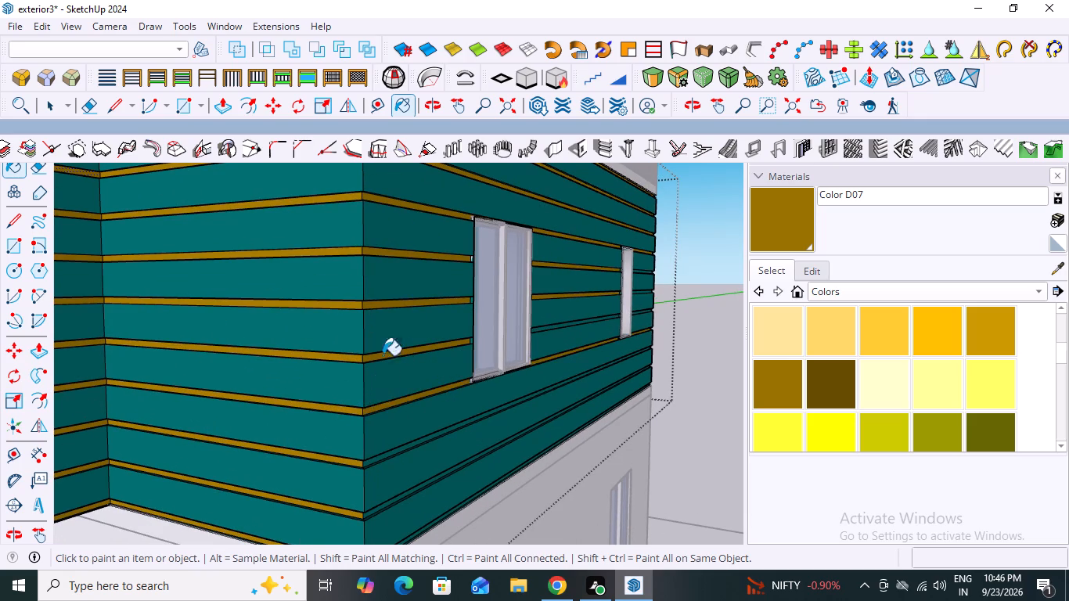
Paint the lowest three groove strips of the two-window side wall, below the windows, with Color D07.
{"action": "scroll", "coordinate": [398, 318], "scroll_direction": "down", "scroll_amount": 7}
{"action": "scroll", "coordinate": [442, 423], "scroll_direction": "up", "scroll_amount": 7}
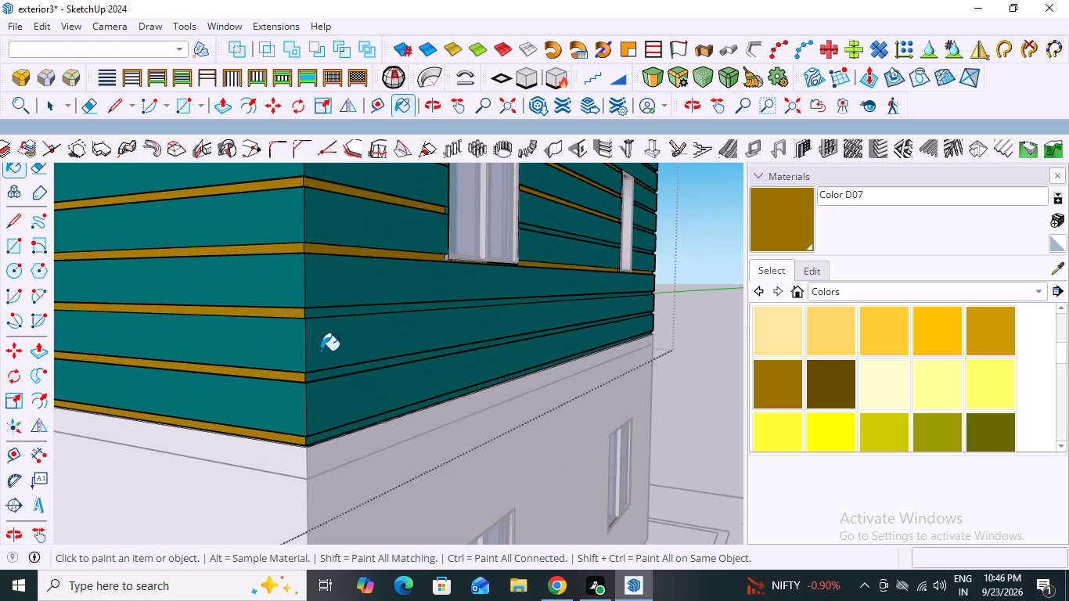
{"action": "left_click", "coordinate": [309, 317]}
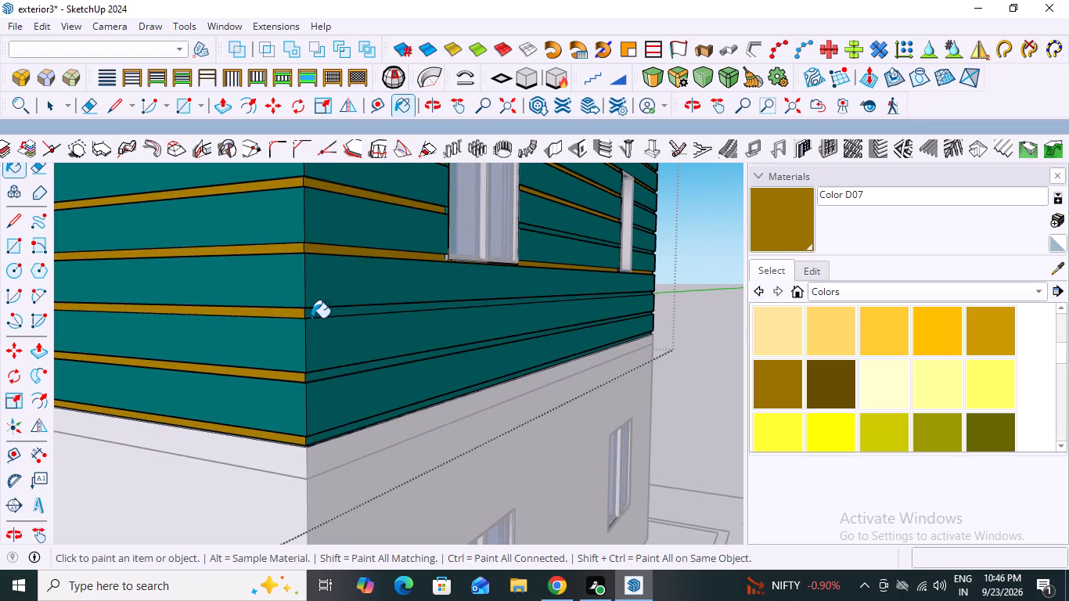
{"action": "left_click", "coordinate": [311, 316]}
{"action": "left_click", "coordinate": [316, 380]}
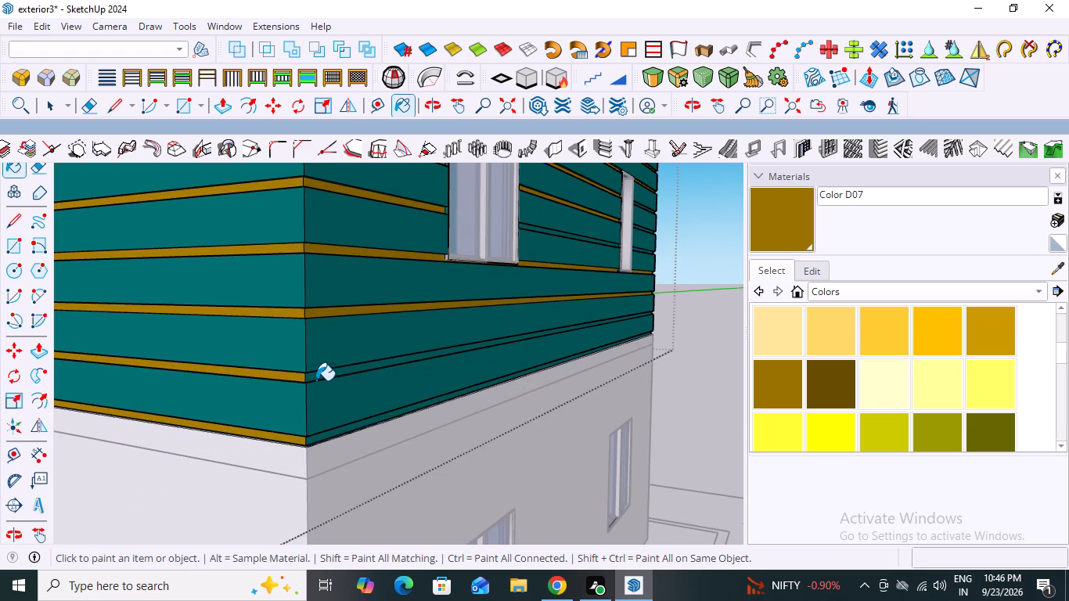
{"action": "left_click", "coordinate": [315, 377]}
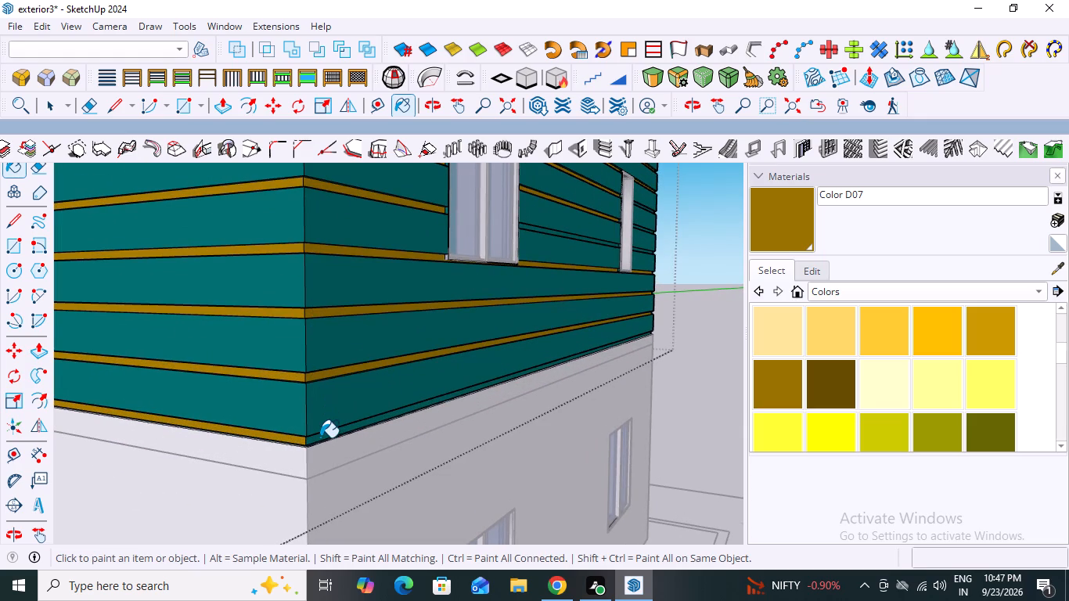
{"action": "left_click", "coordinate": [320, 437]}
{"action": "scroll", "coordinate": [259, 401], "scroll_direction": "down", "scroll_amount": 13}
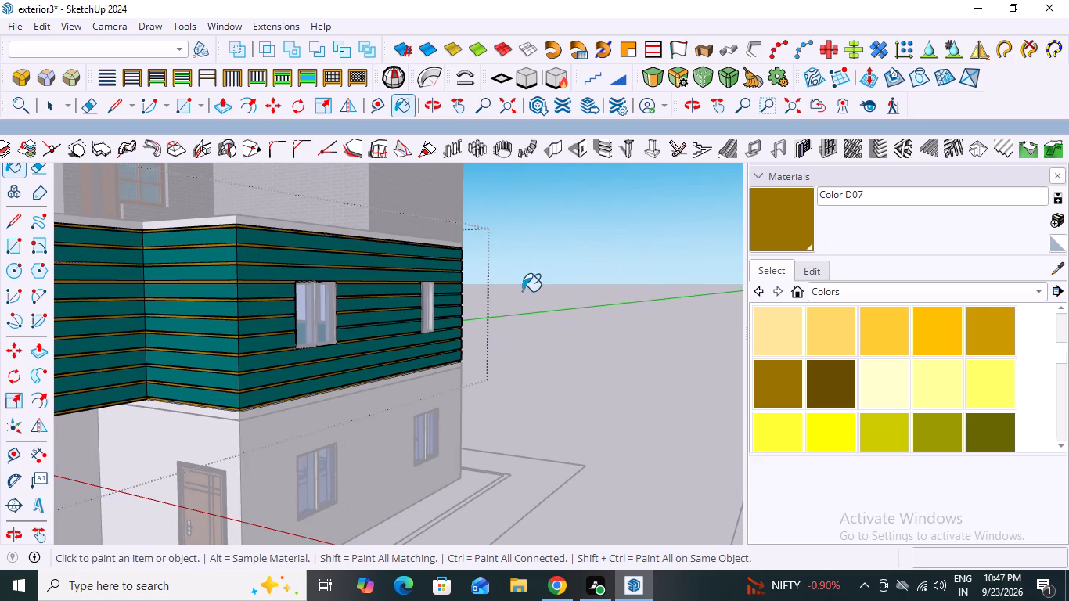
Paint the side wall's remaining teal groove strip segments between the windows and beyond the narrower window with Color D07.
{"action": "scroll", "coordinate": [398, 348], "scroll_direction": "down", "scroll_amount": 3}
{"action": "scroll", "coordinate": [472, 372], "scroll_direction": "up", "scroll_amount": 13}
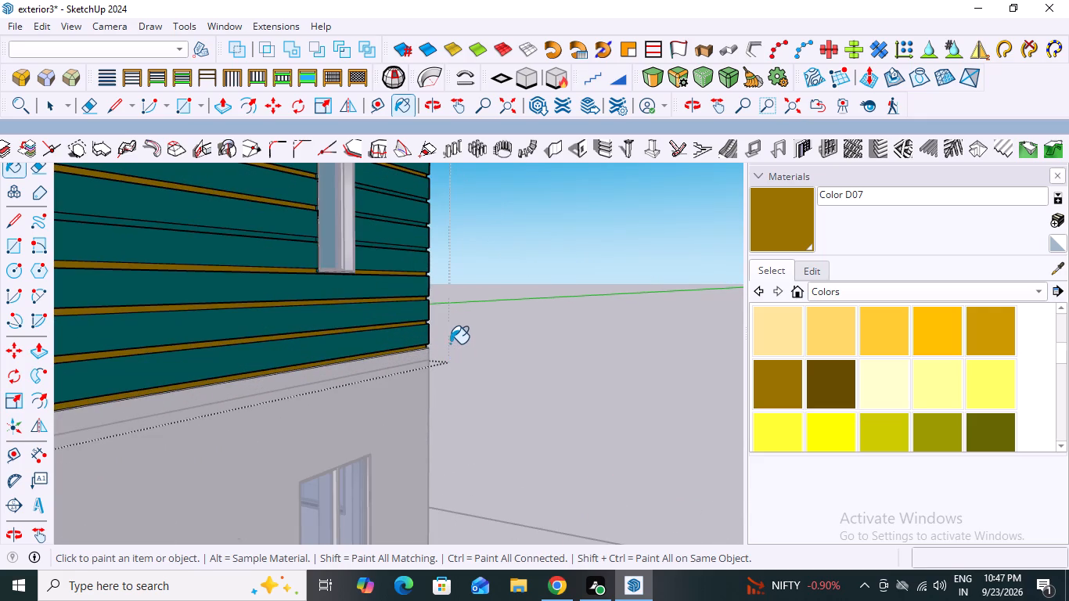
{"action": "scroll", "coordinate": [416, 300], "scroll_direction": "up", "scroll_amount": 3}
{"action": "left_click", "coordinate": [398, 228]}
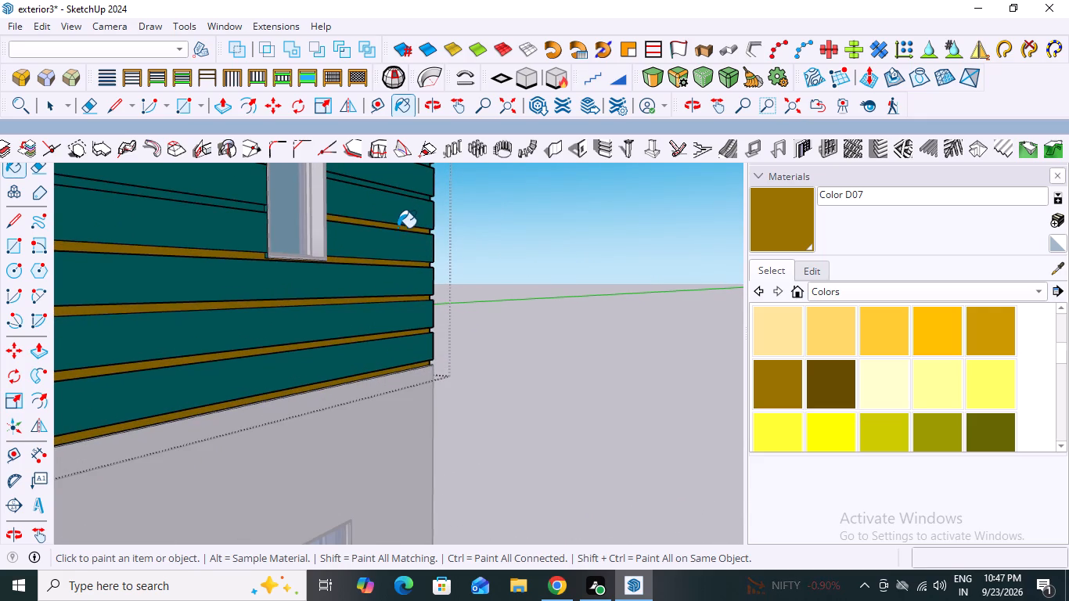
{"action": "scroll", "coordinate": [387, 234], "scroll_direction": "down", "scroll_amount": 2}
{"action": "scroll", "coordinate": [312, 232], "scroll_direction": "down", "scroll_amount": 3}
{"action": "scroll", "coordinate": [215, 231], "scroll_direction": "up", "scroll_amount": 3}
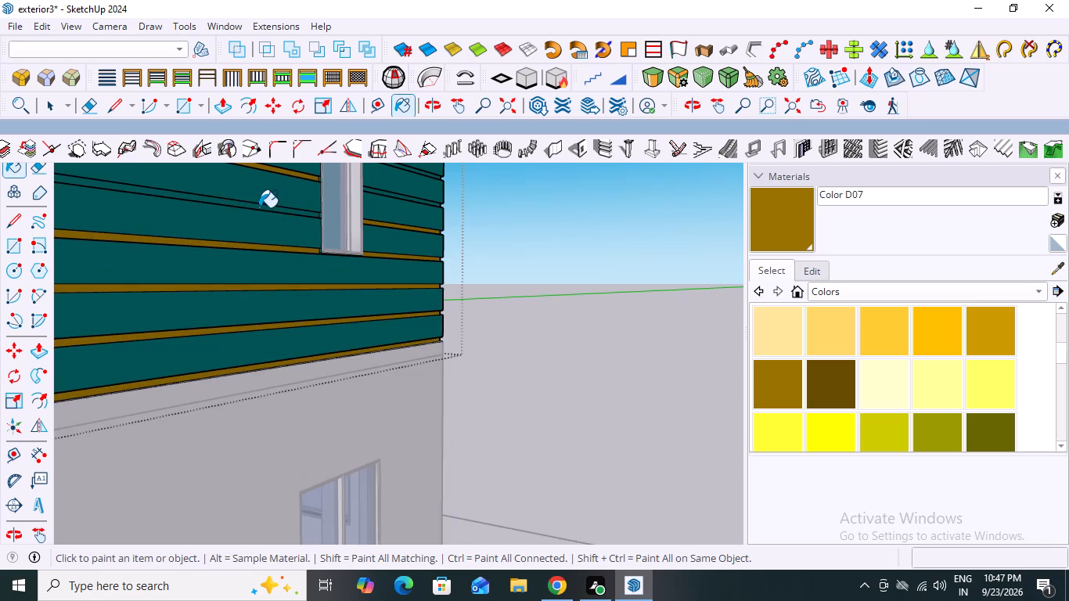
{"action": "left_click", "coordinate": [259, 207]}
{"action": "scroll", "coordinate": [232, 232], "scroll_direction": "down", "scroll_amount": 10}
{"action": "scroll", "coordinate": [376, 194], "scroll_direction": "up", "scroll_amount": 11}
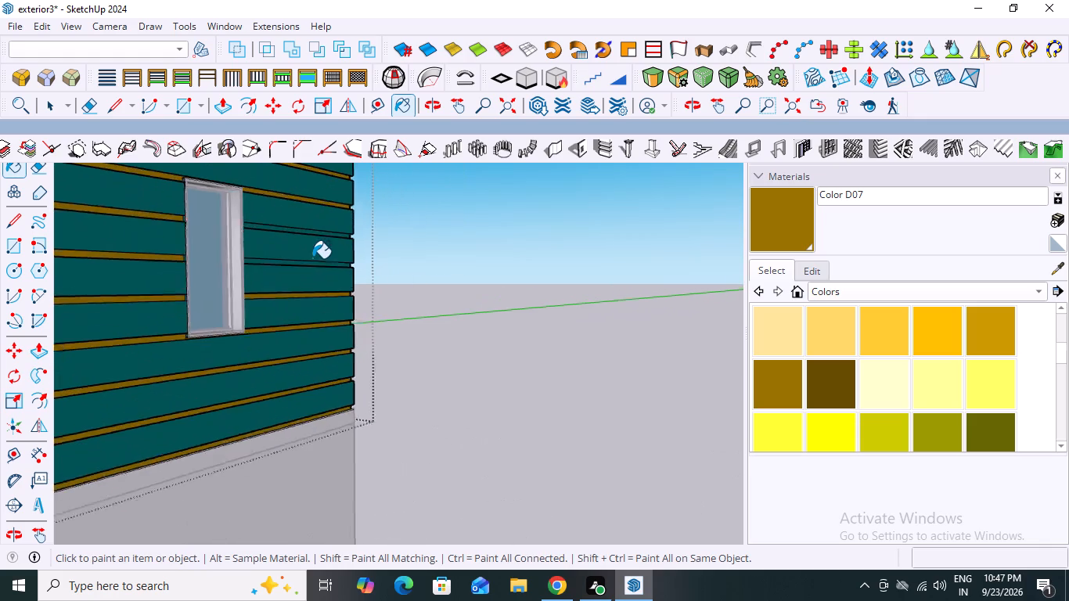
{"action": "scroll", "coordinate": [312, 258], "scroll_direction": "up", "scroll_amount": 6}
{"action": "left_click", "coordinate": [279, 275]}
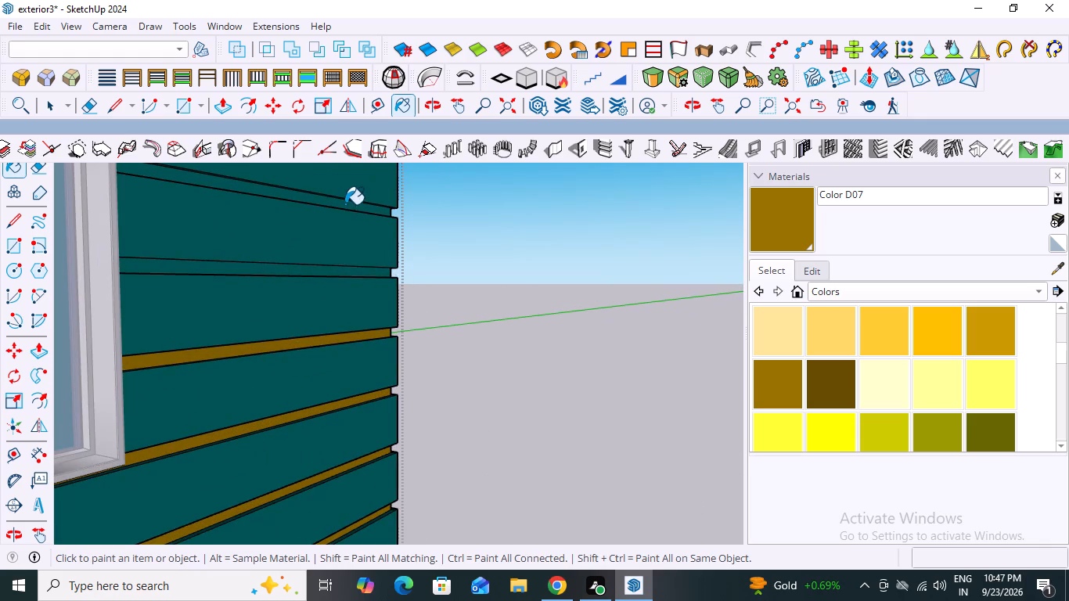
{"action": "left_click", "coordinate": [345, 204]}
{"action": "left_click", "coordinate": [301, 270]}
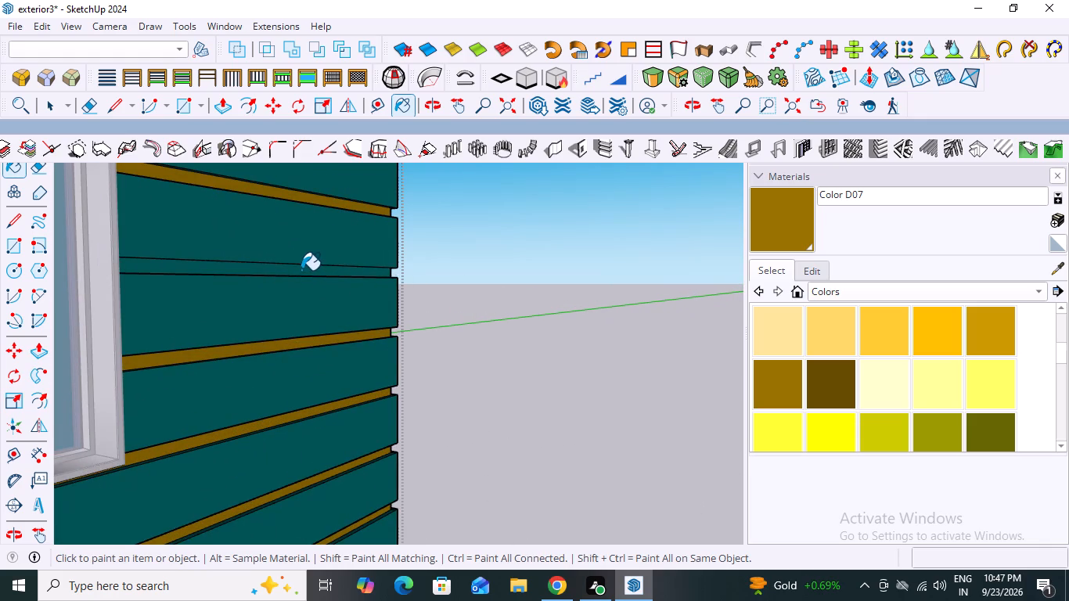
{"action": "scroll", "coordinate": [318, 274], "scroll_direction": "down", "scroll_amount": 20}
{"action": "scroll", "coordinate": [318, 274], "scroll_direction": "down", "scroll_amount": 2}
Paint the lowest two groove strips of the next wall around the corner, with the wide two-pane window, with Color D07.
{"action": "middle_click_drag", "start_coordinate": [549, 378], "coordinate": [491, 396]}
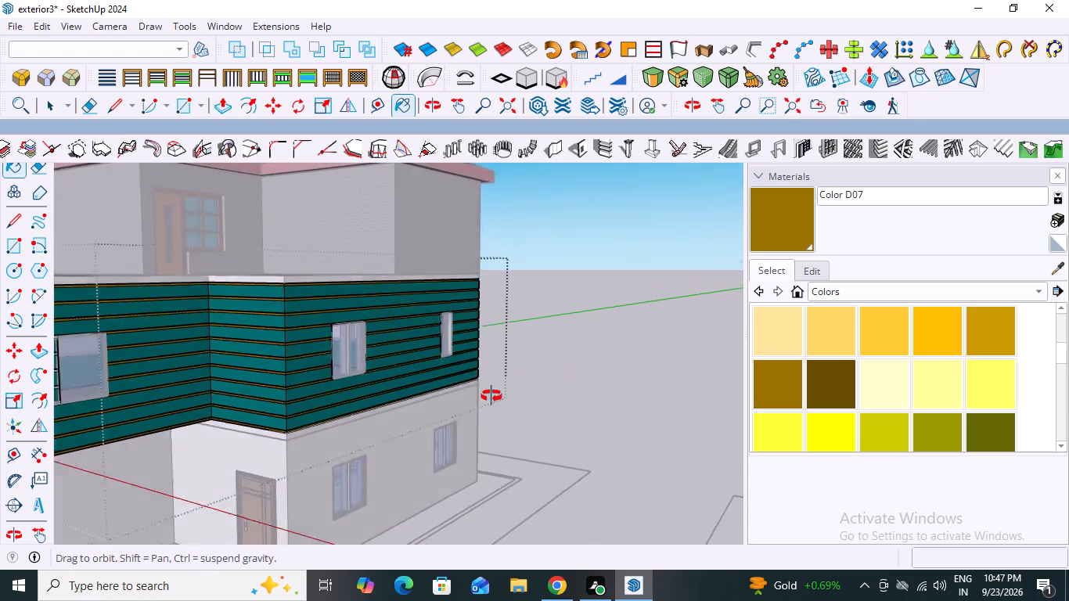
{"action": "middle_click_drag", "start_coordinate": [491, 396], "coordinate": [81, 409]}
{"action": "scroll", "coordinate": [537, 368], "scroll_direction": "up", "scroll_amount": 7}
{"action": "scroll", "coordinate": [387, 479], "scroll_direction": "up", "scroll_amount": 6}
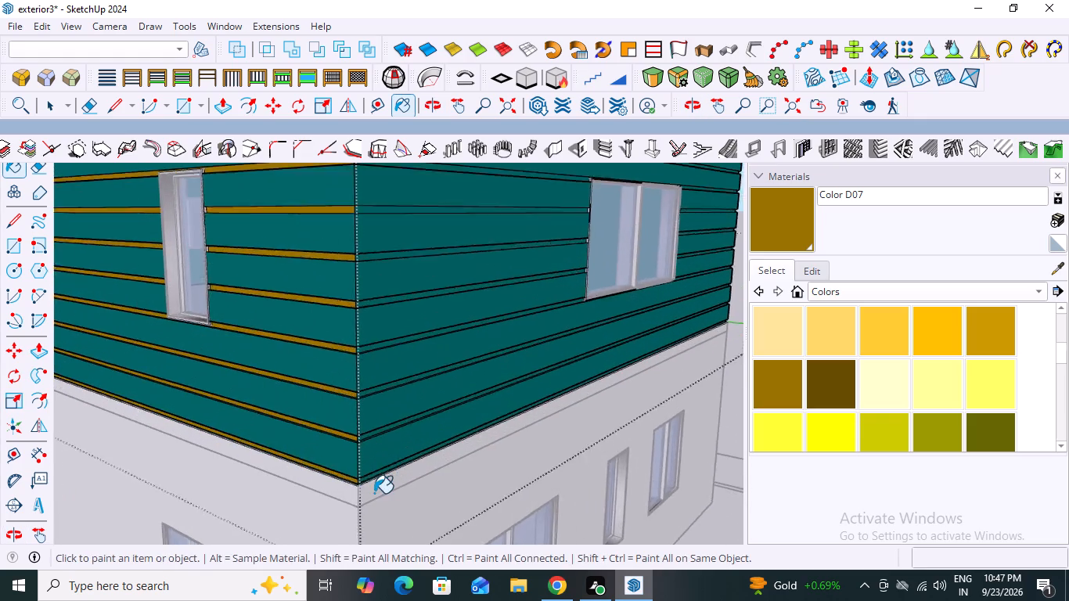
{"action": "scroll", "coordinate": [374, 493], "scroll_direction": "up", "scroll_amount": 2}
{"action": "left_click", "coordinate": [374, 467]}
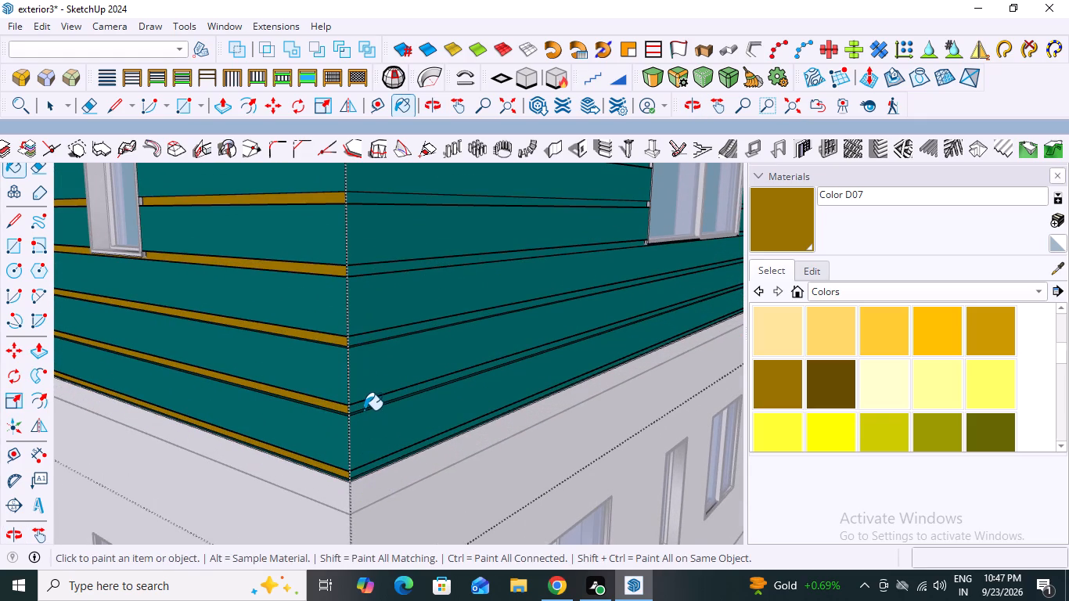
{"action": "left_click", "coordinate": [363, 408]}
{"action": "scroll", "coordinate": [369, 454], "scroll_direction": "up", "scroll_amount": 7}
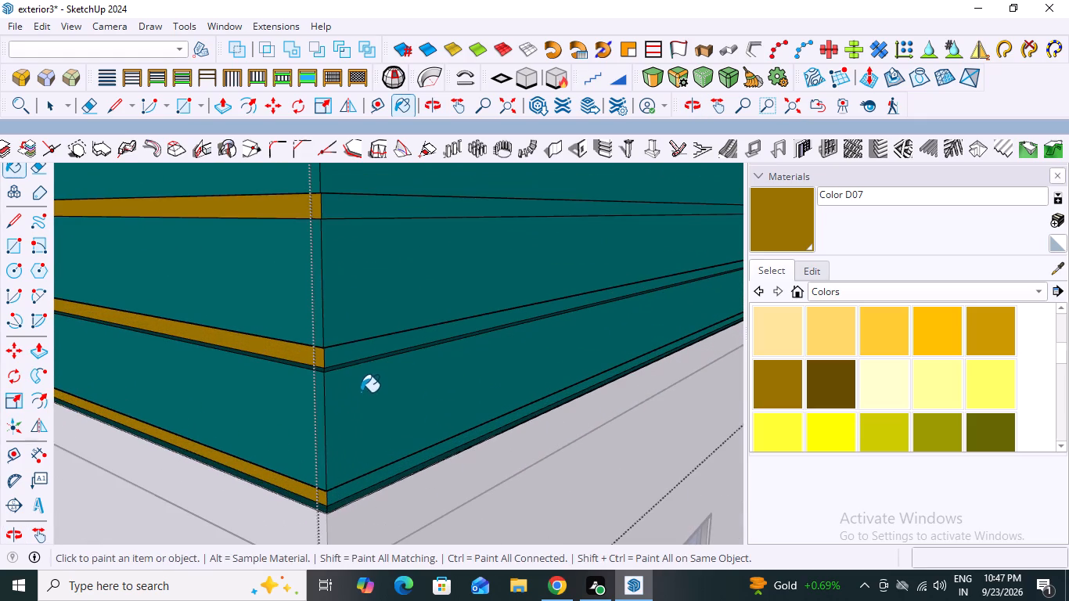
{"action": "left_click", "coordinate": [340, 359]}
{"action": "left_click", "coordinate": [353, 491]}
{"action": "scroll", "coordinate": [319, 492], "scroll_direction": "down", "scroll_amount": 3}
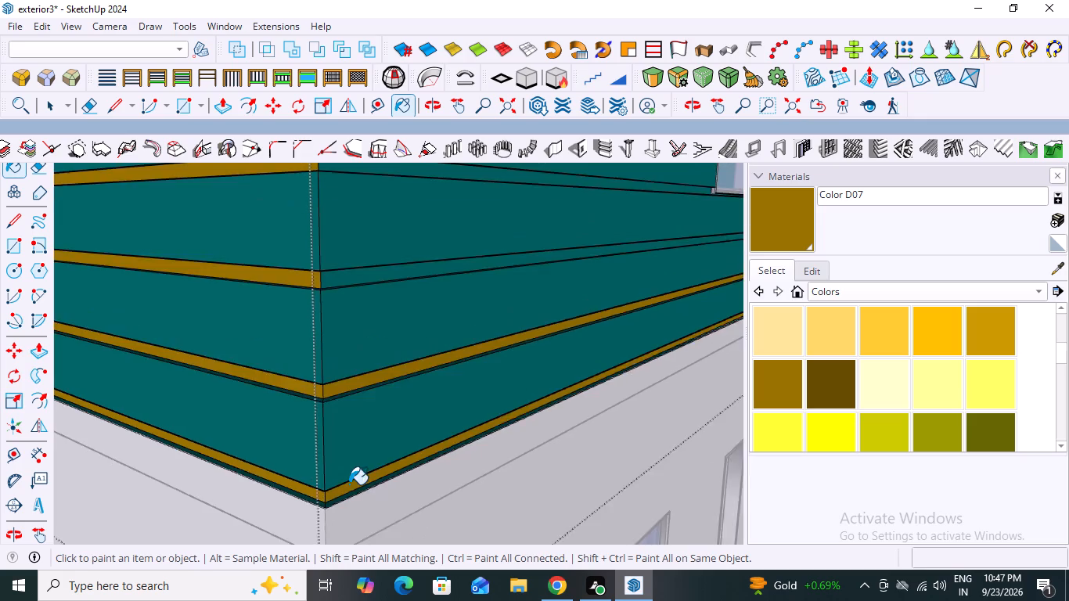
Paint the third, fourth and fifth groove strips from the bottom of the wall with the wide two-pane window with Color D07.
{"action": "scroll", "coordinate": [349, 484], "scroll_direction": "down", "scroll_amount": 4}
{"action": "scroll", "coordinate": [387, 322], "scroll_direction": "up", "scroll_amount": 4}
{"action": "left_click", "coordinate": [342, 352]}
{"action": "scroll", "coordinate": [341, 370], "scroll_direction": "down", "scroll_amount": 6}
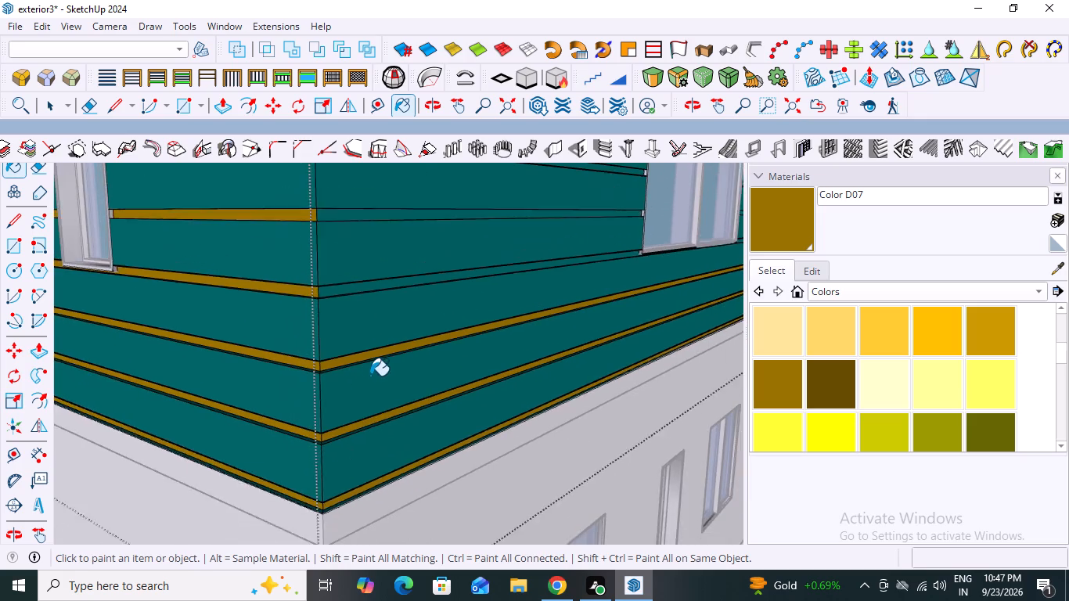
{"action": "scroll", "coordinate": [364, 288], "scroll_direction": "up", "scroll_amount": 2}
{"action": "left_click", "coordinate": [356, 300]}
{"action": "scroll", "coordinate": [330, 331], "scroll_direction": "down", "scroll_amount": 6}
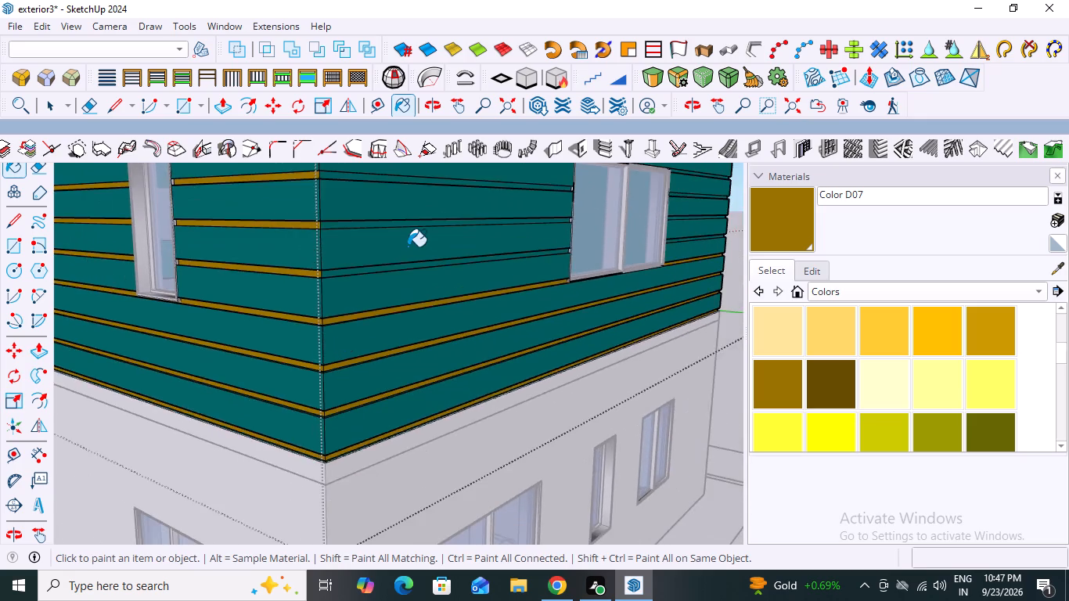
{"action": "scroll", "coordinate": [408, 243], "scroll_direction": "up", "scroll_amount": 4}
{"action": "left_click", "coordinate": [315, 287]}
{"action": "scroll", "coordinate": [323, 322], "scroll_direction": "down", "scroll_amount": 6}
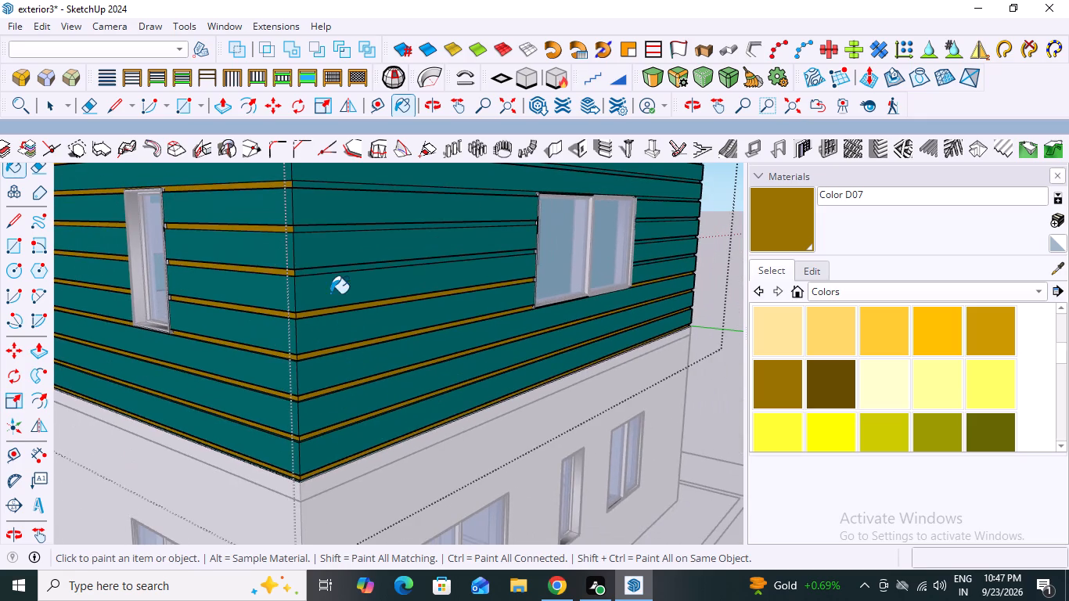
Paint the groove strips of the wide two-pane window wall from the sixth strip up to just above the window with Color D07.
{"action": "scroll", "coordinate": [319, 273], "scroll_direction": "up", "scroll_amount": 6}
{"action": "left_click", "coordinate": [319, 270]}
{"action": "scroll", "coordinate": [313, 288], "scroll_direction": "down", "scroll_amount": 8}
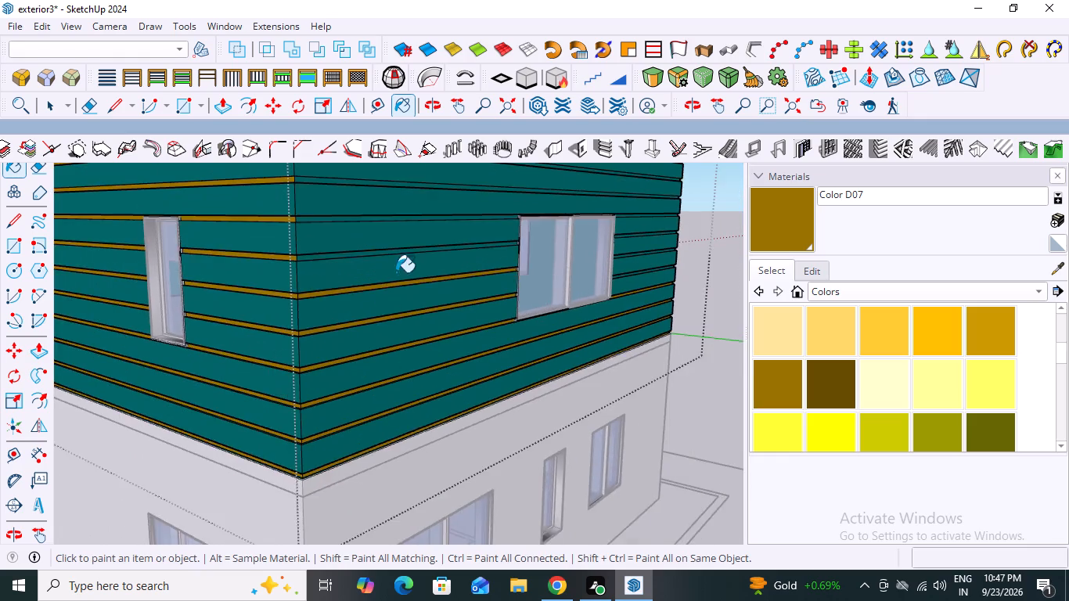
{"action": "scroll", "coordinate": [386, 223], "scroll_direction": "up", "scroll_amount": 3}
{"action": "left_click", "coordinate": [306, 269]}
{"action": "scroll", "coordinate": [311, 275], "scroll_direction": "down", "scroll_amount": 3}
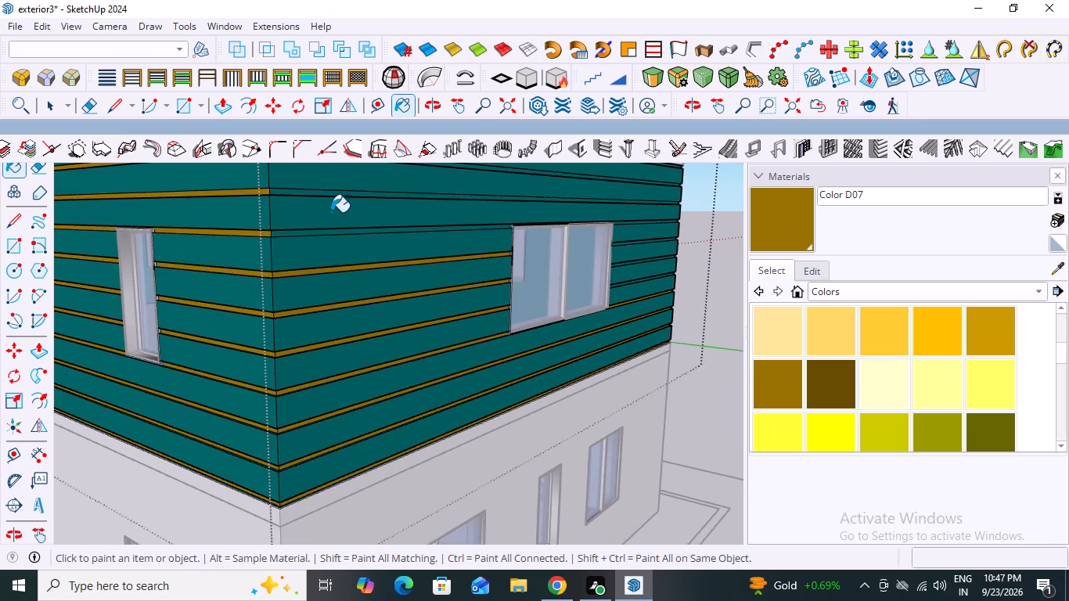
{"action": "scroll", "coordinate": [330, 211], "scroll_direction": "up", "scroll_amount": 7}
{"action": "left_click", "coordinate": [265, 258]}
{"action": "scroll", "coordinate": [257, 283], "scroll_direction": "down", "scroll_amount": 8}
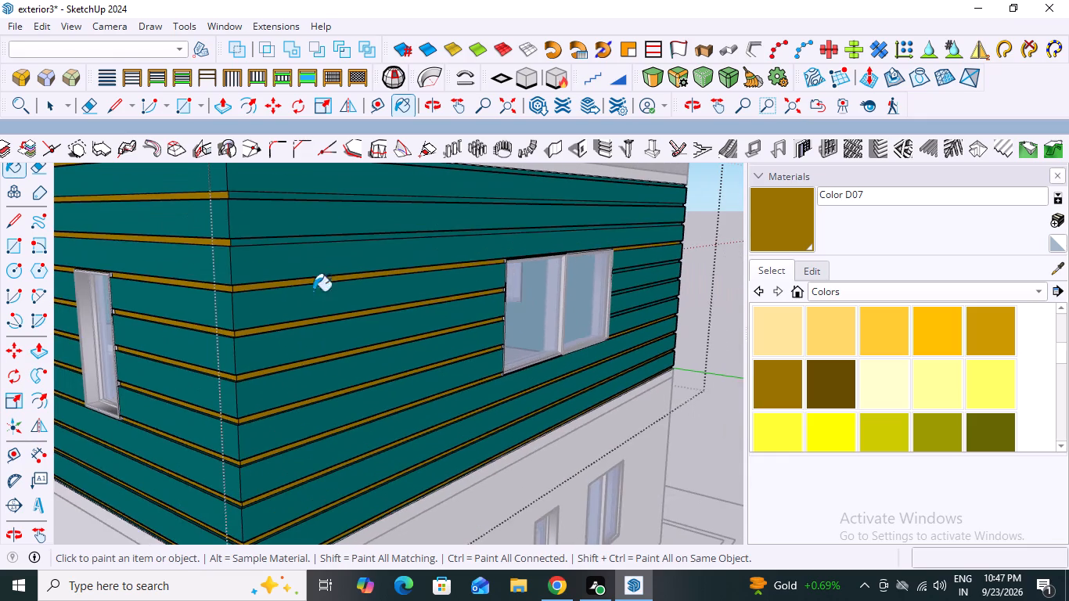
{"action": "scroll", "coordinate": [250, 202], "scroll_direction": "up", "scroll_amount": 3}
{"action": "left_click", "coordinate": [262, 257]}
{"action": "scroll", "coordinate": [265, 313], "scroll_direction": "down", "scroll_amount": 5}
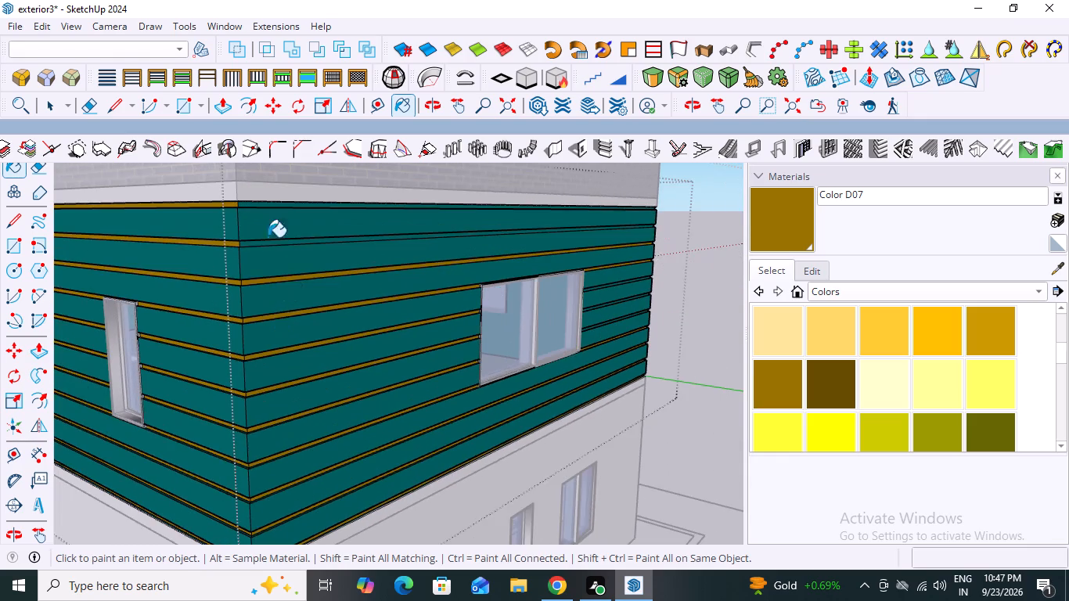
Paint the top two groove strips of the same wall, directly under the white ledge, with Color D07.
{"action": "scroll", "coordinate": [255, 206], "scroll_direction": "up", "scroll_amount": 4}
{"action": "left_click", "coordinate": [244, 268]}
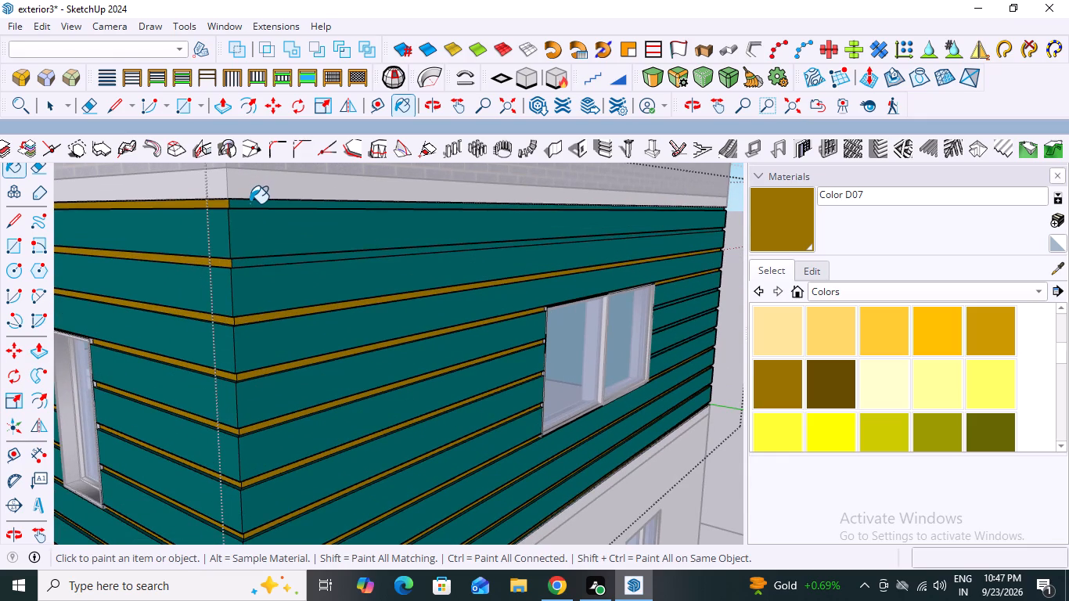
{"action": "left_click", "coordinate": [249, 205]}
{"action": "left_click", "coordinate": [253, 263]}
{"action": "scroll", "coordinate": [221, 256], "scroll_direction": "down", "scroll_amount": 2}
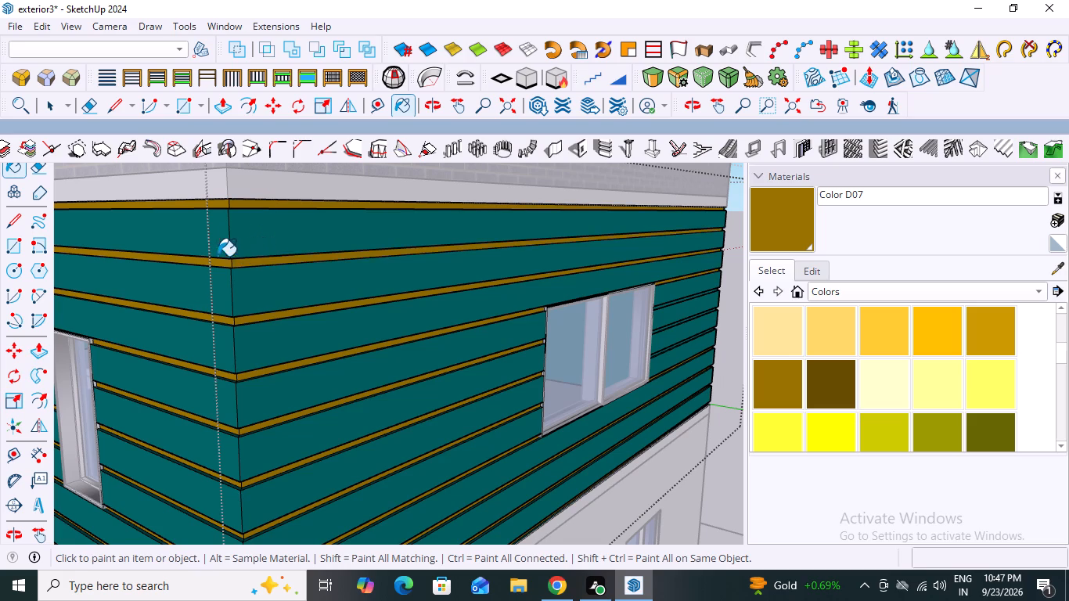
Paint the three remaining teal groove strip segments between the two-pane window and the wall's far corner with Color D07.
{"action": "scroll", "coordinate": [218, 256], "scroll_direction": "down", "scroll_amount": 7}
{"action": "scroll", "coordinate": [599, 458], "scroll_direction": "up", "scroll_amount": 4}
{"action": "scroll", "coordinate": [576, 348], "scroll_direction": "up", "scroll_amount": 3}
{"action": "scroll", "coordinate": [534, 247], "scroll_direction": "up", "scroll_amount": 4}
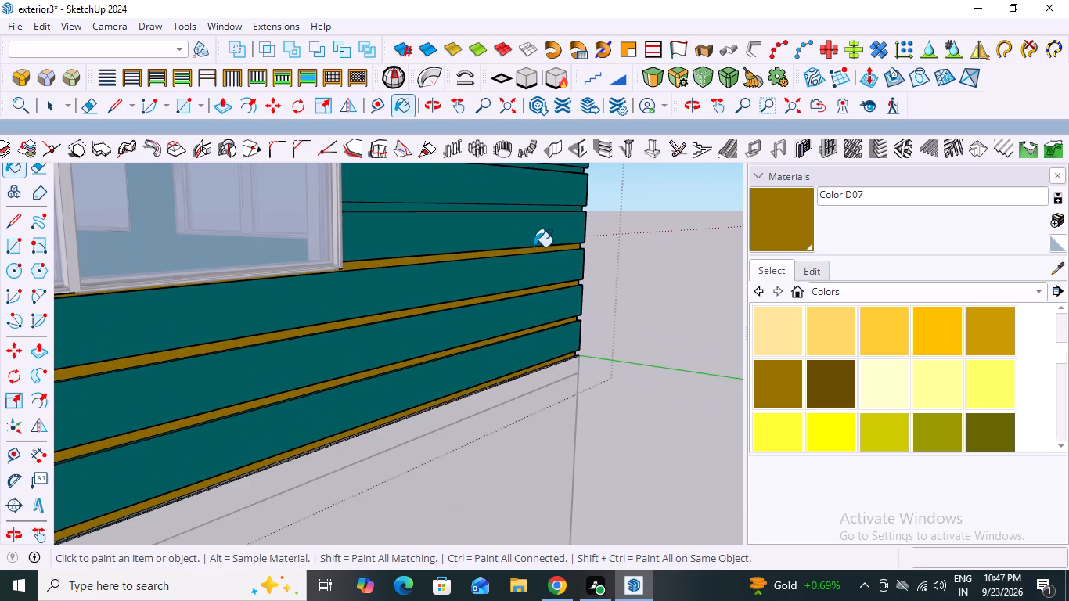
{"action": "left_click", "coordinate": [466, 211]}
{"action": "scroll", "coordinate": [465, 273], "scroll_direction": "down", "scroll_amount": 4}
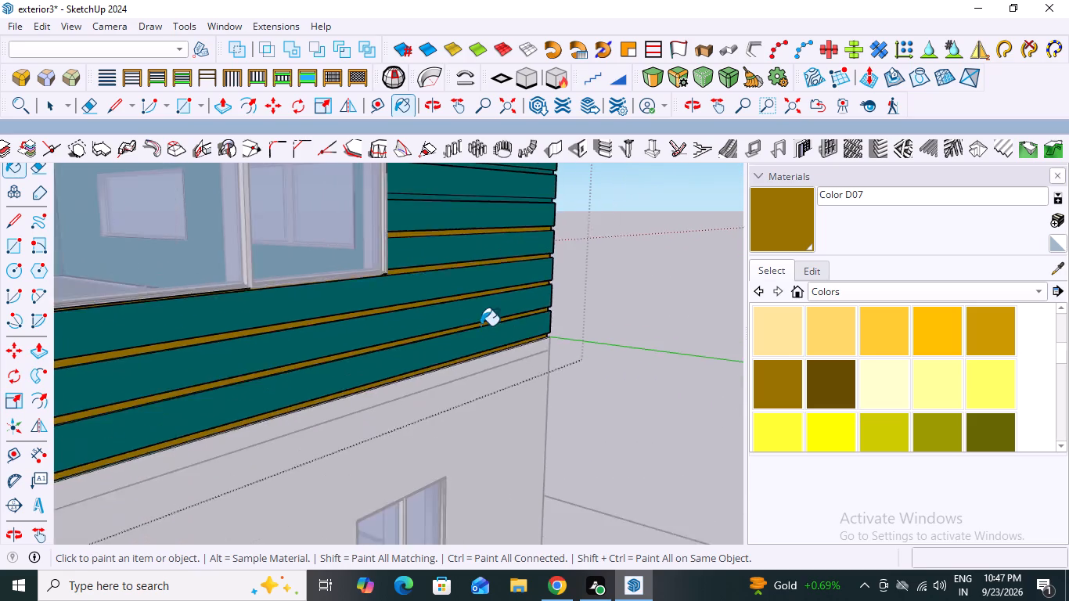
{"action": "scroll", "coordinate": [481, 326], "scroll_direction": "down", "scroll_amount": 8}
{"action": "scroll", "coordinate": [501, 235], "scroll_direction": "up", "scroll_amount": 15}
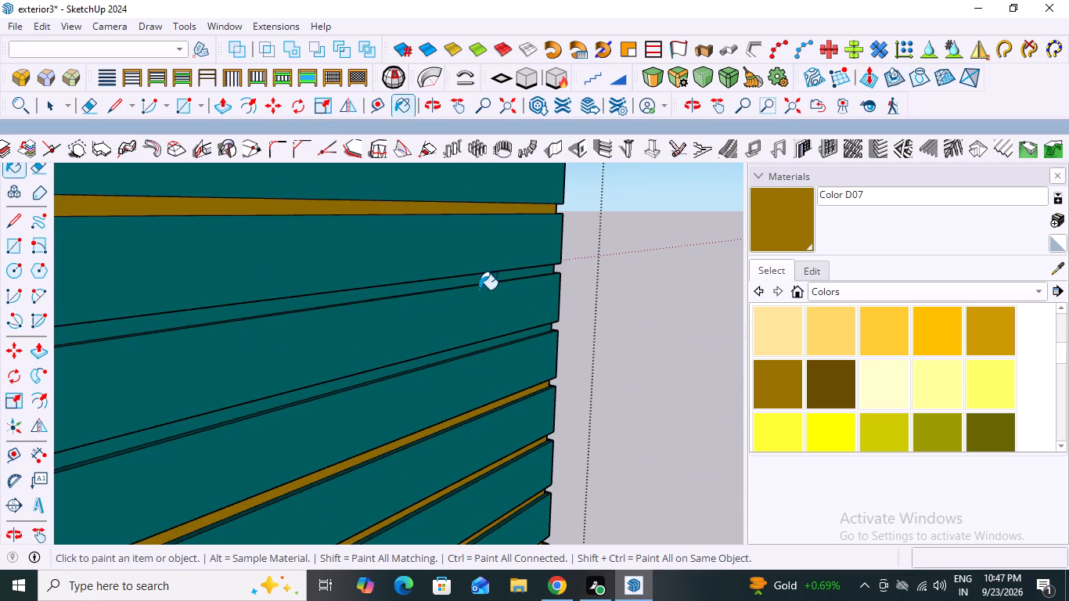
{"action": "left_click", "coordinate": [478, 282]}
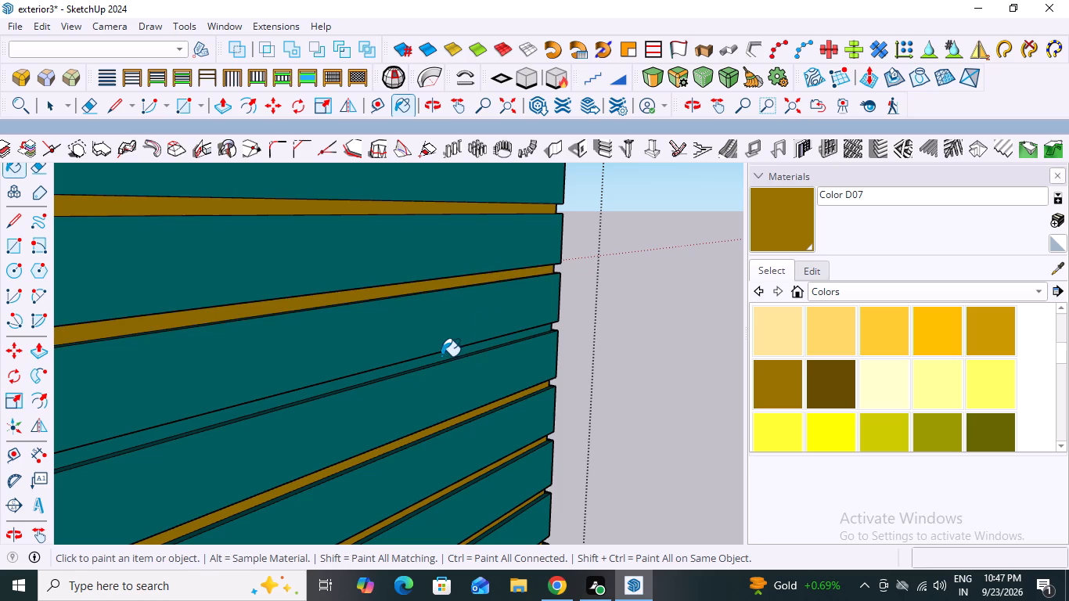
{"action": "left_click", "coordinate": [443, 359]}
{"action": "scroll", "coordinate": [574, 301], "scroll_direction": "down", "scroll_amount": 17}
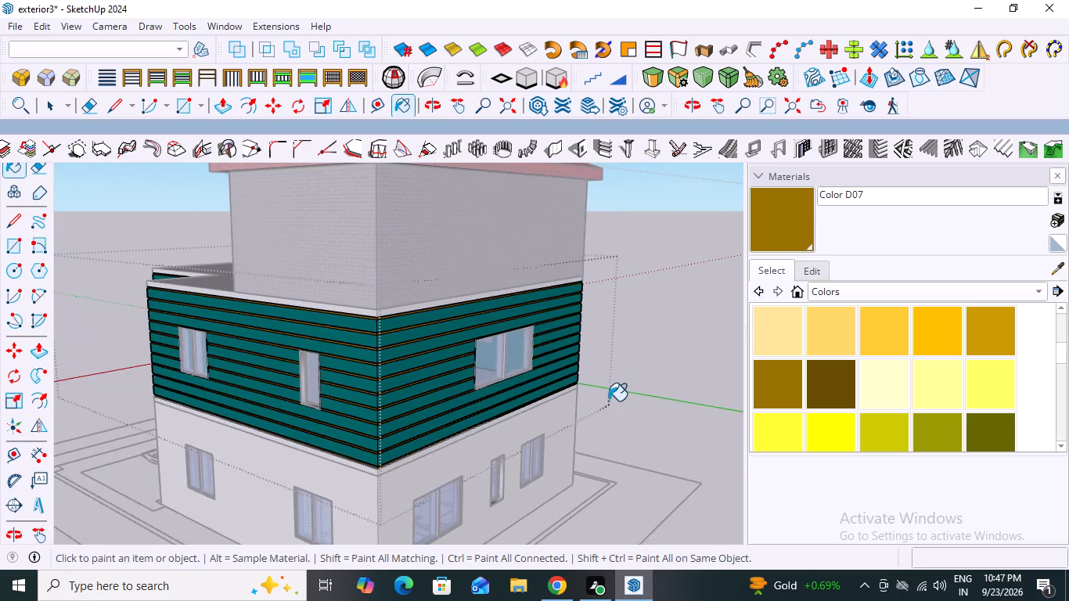
Paint the top two groove strips of the unpainted long wall with two wide windows, on the middle storey, with Color D07.
{"action": "scroll", "coordinate": [608, 401], "scroll_direction": "down", "scroll_amount": 5}
{"action": "middle_click_drag", "start_coordinate": [153, 372], "coordinate": [554, 383]}
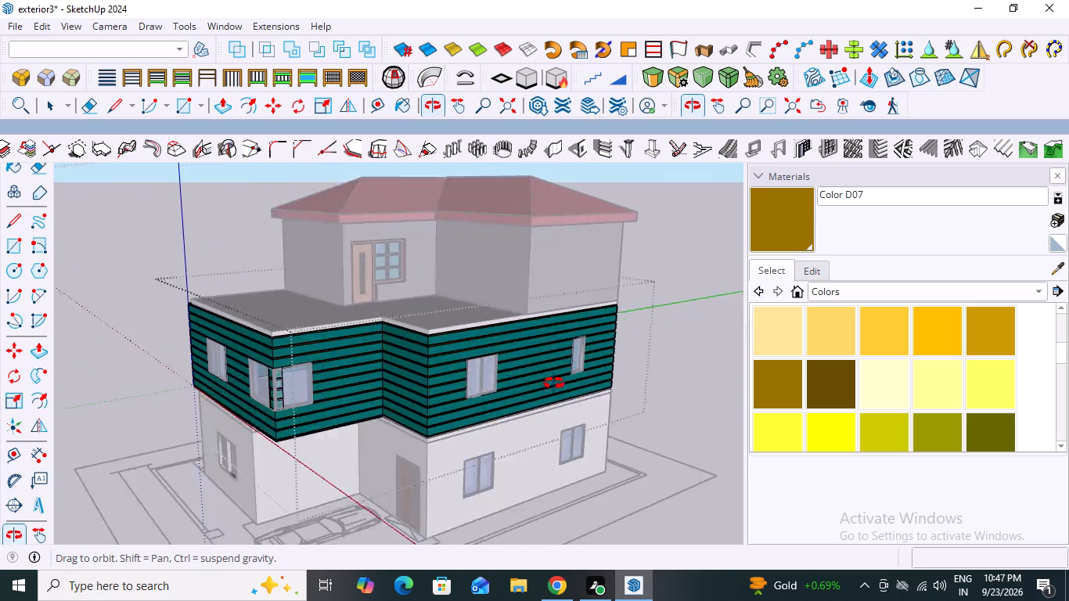
{"action": "middle_click_drag", "start_coordinate": [554, 383], "coordinate": [803, 386]}
{"action": "middle_click_drag", "start_coordinate": [211, 398], "coordinate": [460, 405]}
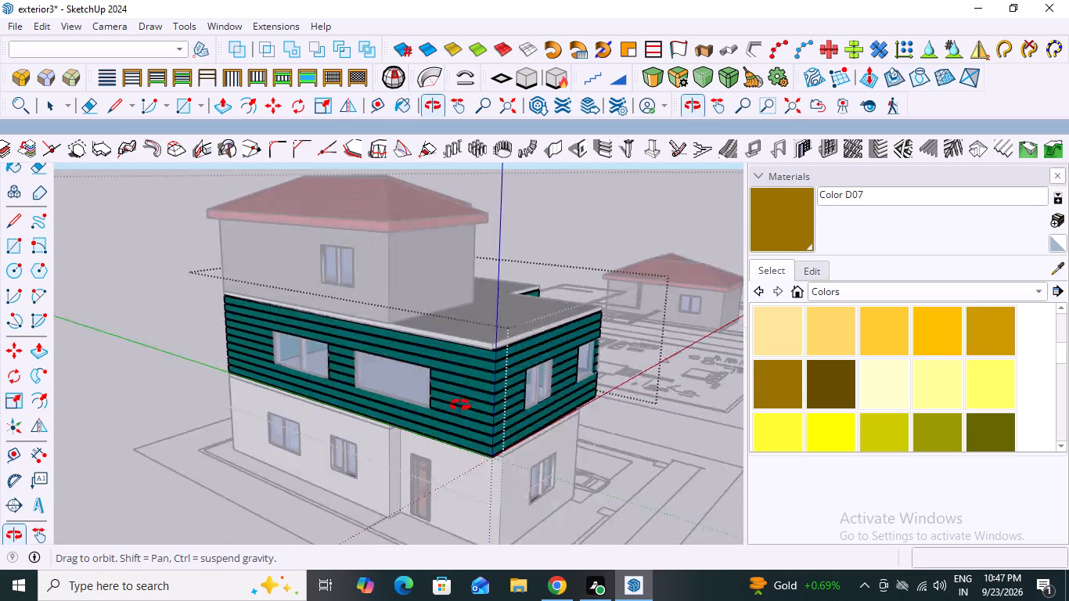
{"action": "middle_click_drag", "start_coordinate": [460, 405], "coordinate": [675, 406]}
{"action": "scroll", "coordinate": [263, 358], "scroll_direction": "up", "scroll_amount": 12}
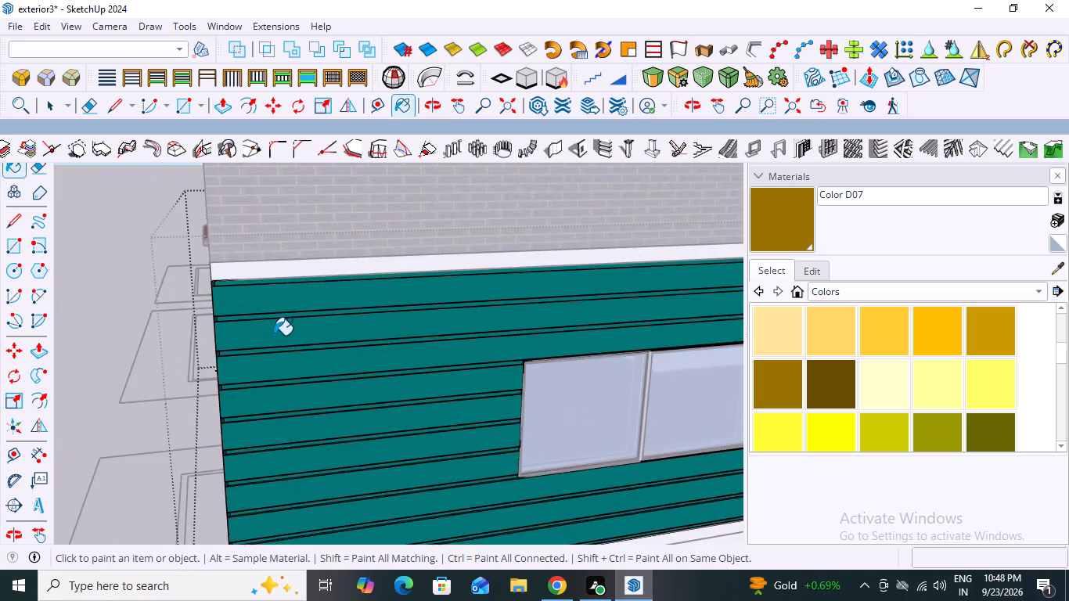
{"action": "scroll", "coordinate": [274, 335], "scroll_direction": "up", "scroll_amount": 6}
{"action": "left_click", "coordinate": [203, 232]}
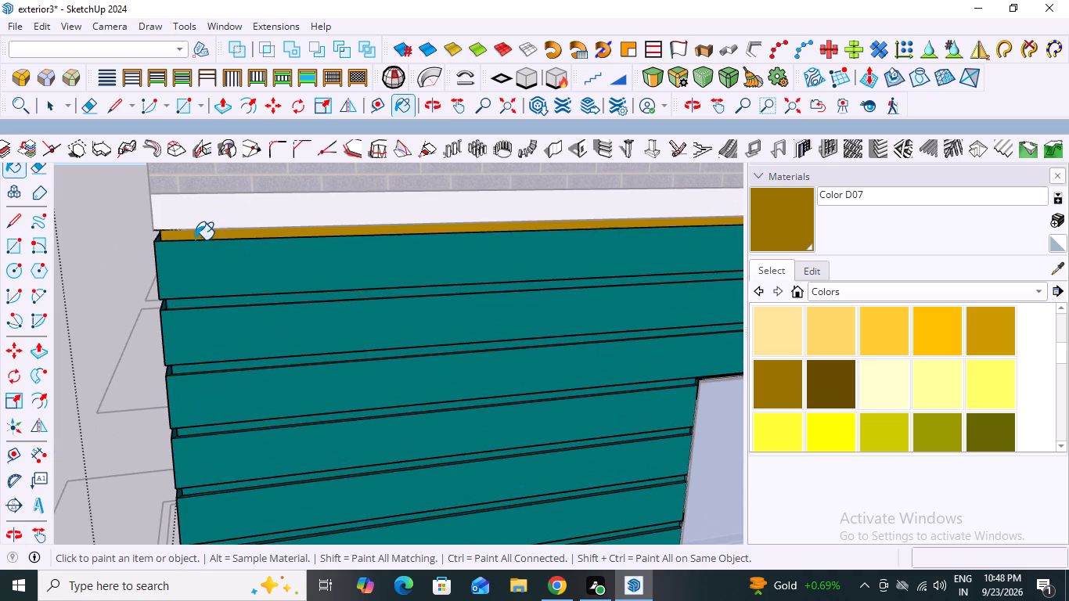
{"action": "left_click", "coordinate": [172, 304]}
{"action": "scroll", "coordinate": [184, 325], "scroll_direction": "down", "scroll_amount": 1}
Paint the third and fourth groove strips from the top of the long two-window wall with Color D07.
{"action": "middle_click_drag", "start_coordinate": [203, 337], "coordinate": [263, 294]}
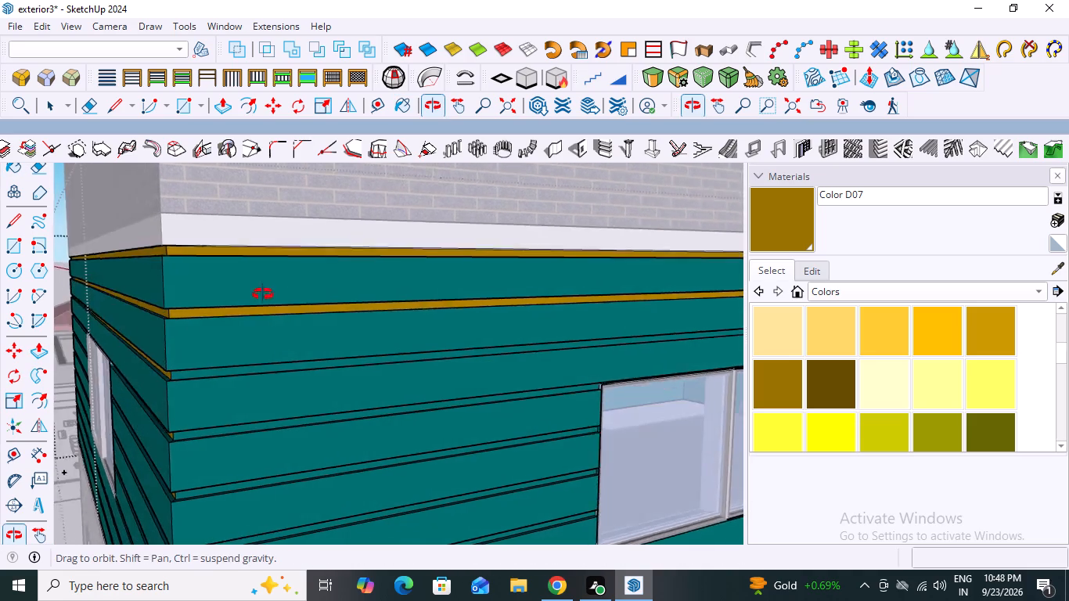
{"action": "middle_click_drag", "start_coordinate": [263, 294], "coordinate": [263, 283]}
{"action": "scroll", "coordinate": [196, 392], "scroll_direction": "up", "scroll_amount": 5}
{"action": "left_click", "coordinate": [188, 368]}
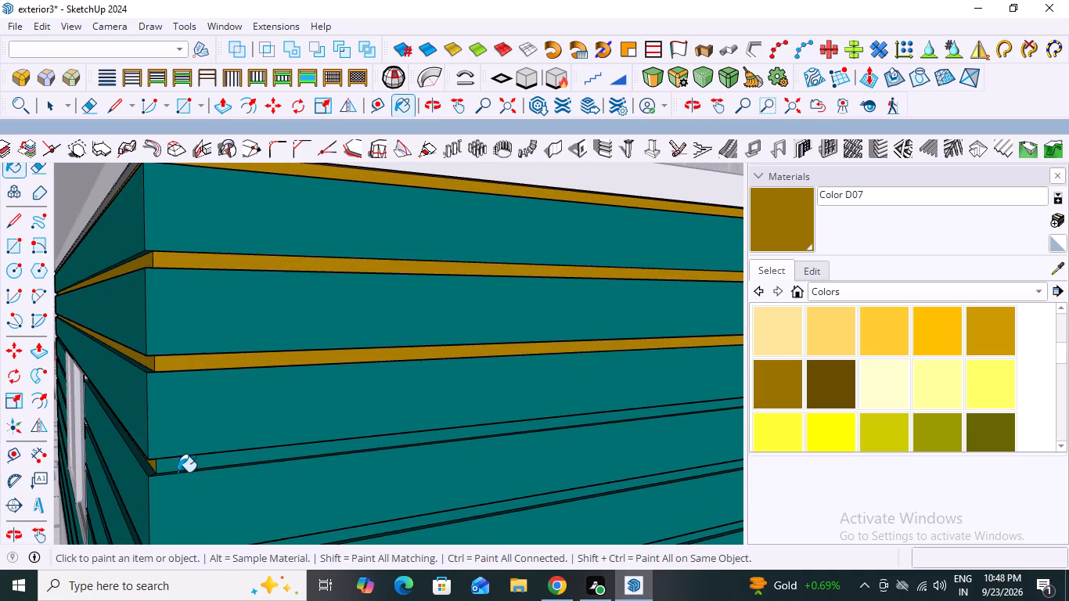
{"action": "left_click", "coordinate": [175, 466]}
{"action": "scroll", "coordinate": [177, 373], "scroll_direction": "down", "scroll_amount": 8}
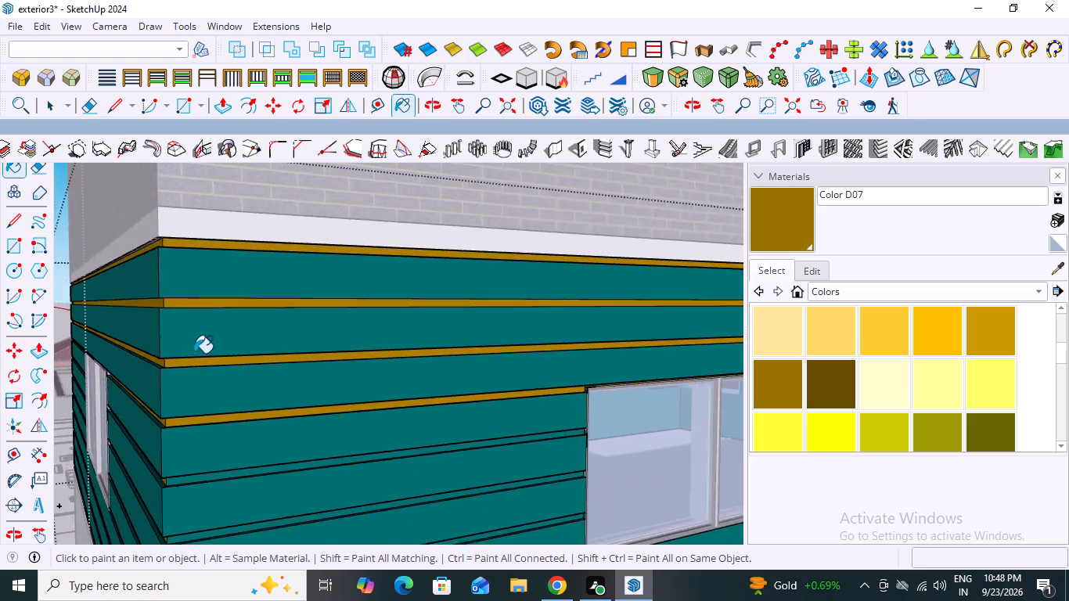
Paint the next four groove strips down, between the corner and the two-pane window of the long wall, with Color D07.
{"action": "scroll", "coordinate": [194, 353], "scroll_direction": "down", "scroll_amount": 6}
{"action": "scroll", "coordinate": [178, 502], "scroll_direction": "up", "scroll_amount": 10}
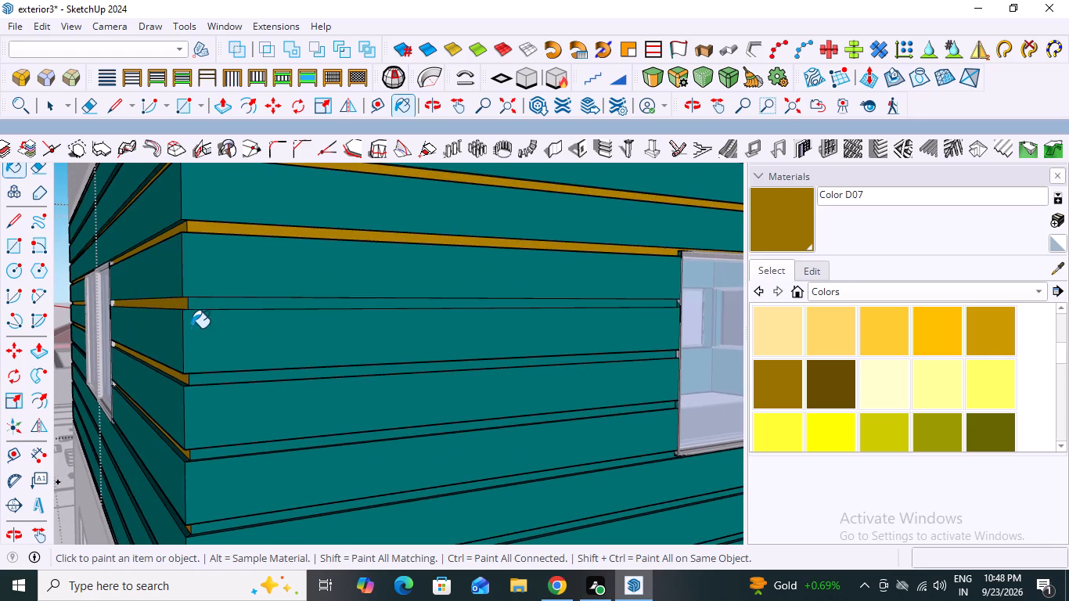
{"action": "left_click", "coordinate": [196, 304]}
{"action": "left_click", "coordinate": [213, 383]}
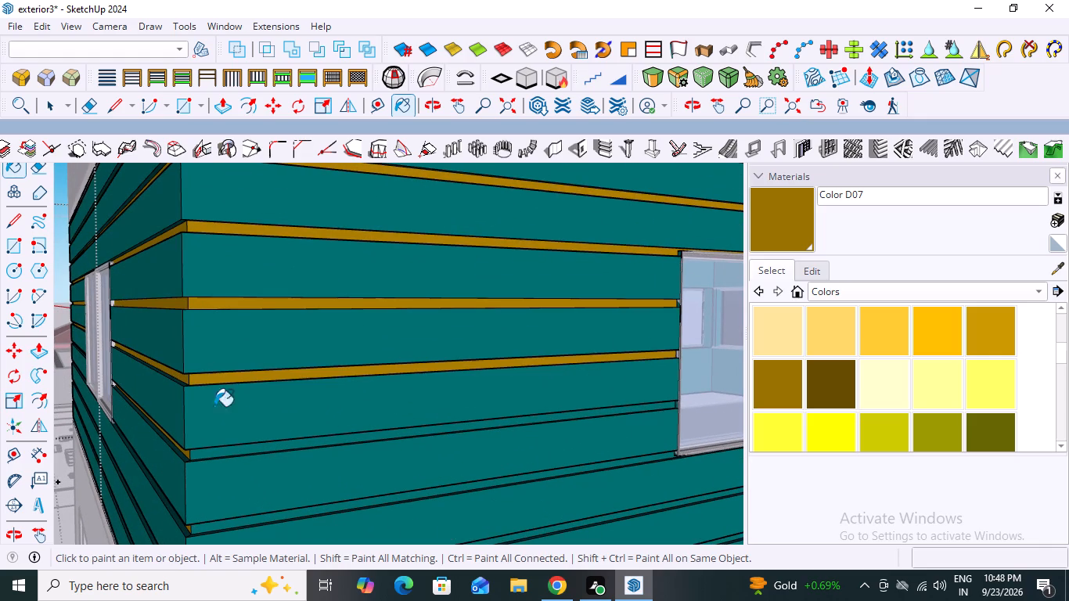
{"action": "left_click", "coordinate": [216, 452]}
{"action": "scroll", "coordinate": [248, 412], "scroll_direction": "down", "scroll_amount": 6}
{"action": "scroll", "coordinate": [236, 498], "scroll_direction": "up", "scroll_amount": 3}
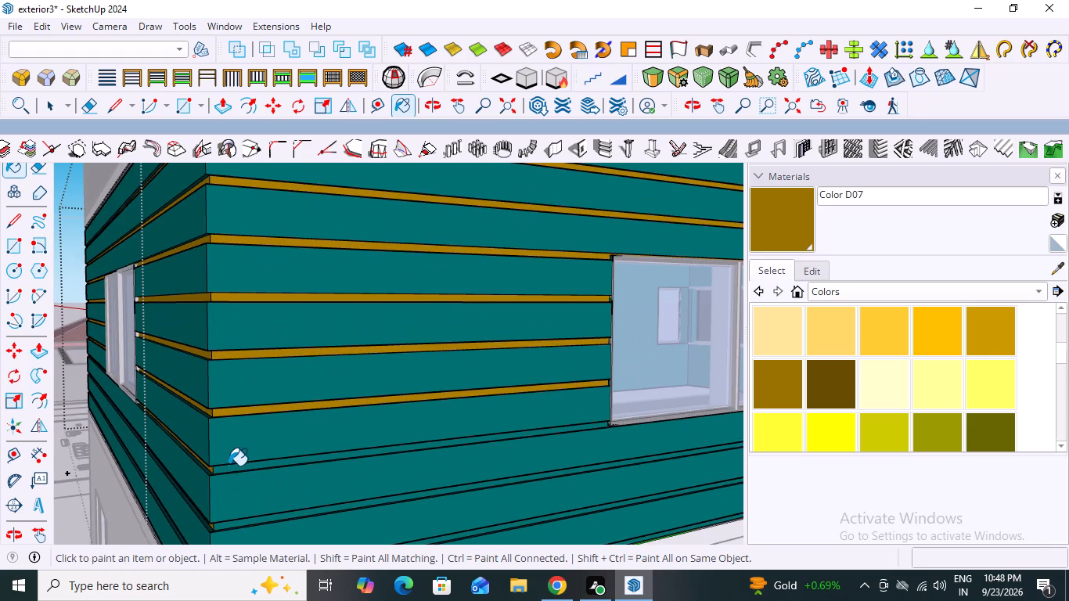
{"action": "left_click", "coordinate": [228, 474]}
{"action": "scroll", "coordinate": [256, 478], "scroll_direction": "up", "scroll_amount": 4}
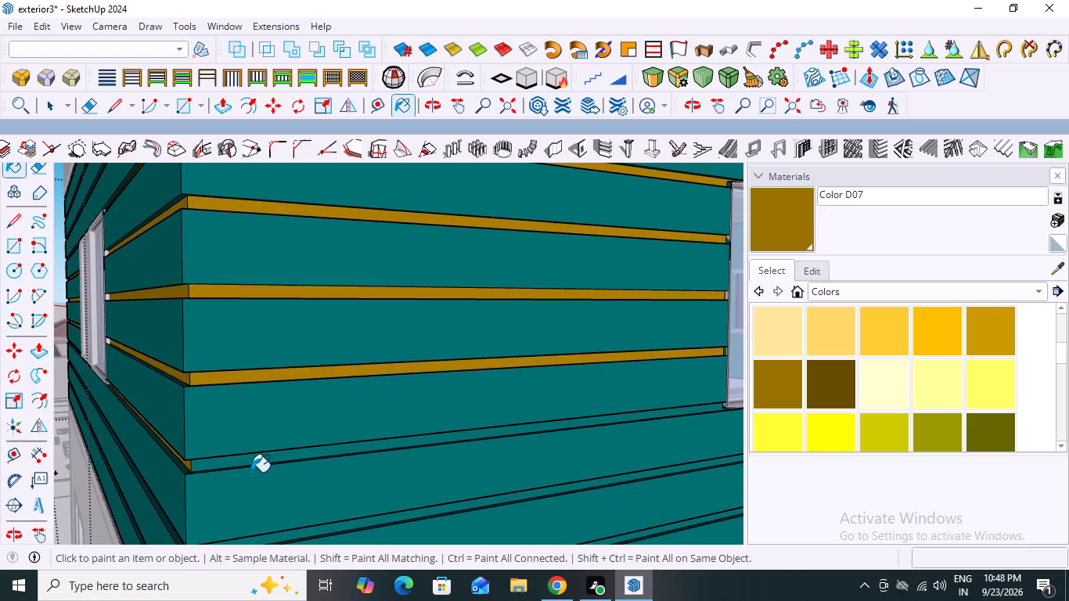
{"action": "left_click", "coordinate": [251, 461]}
Paint the lowest three groove strips of the long wall, below the windows, with Color D07.
{"action": "scroll", "coordinate": [265, 435], "scroll_direction": "down", "scroll_amount": 12}
{"action": "scroll", "coordinate": [269, 542], "scroll_direction": "up", "scroll_amount": 2}
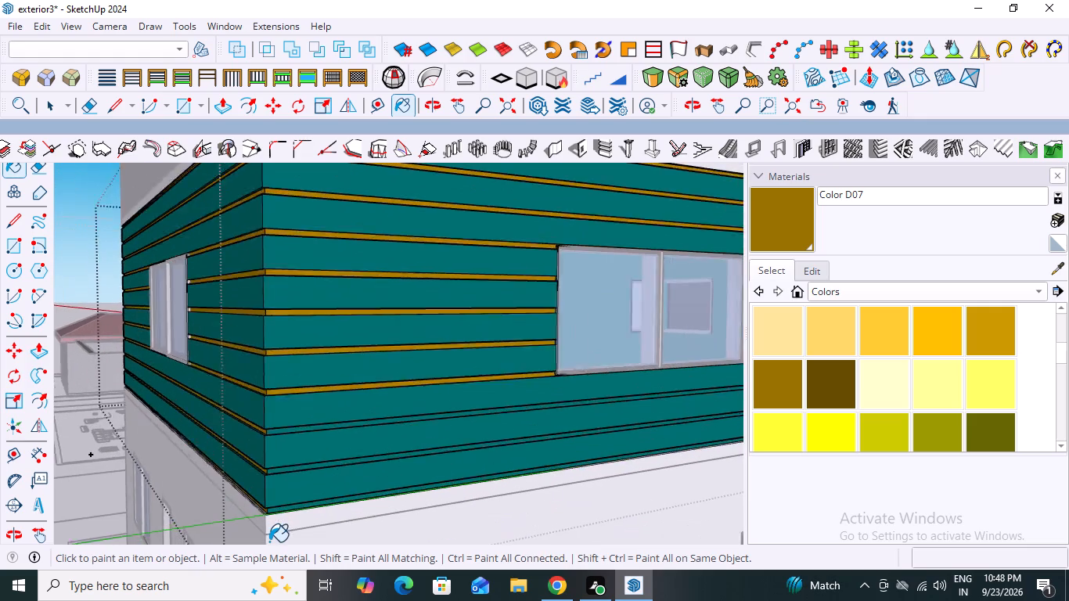
{"action": "scroll", "coordinate": [269, 542], "scroll_direction": "up", "scroll_amount": 6}
{"action": "left_click", "coordinate": [288, 365]}
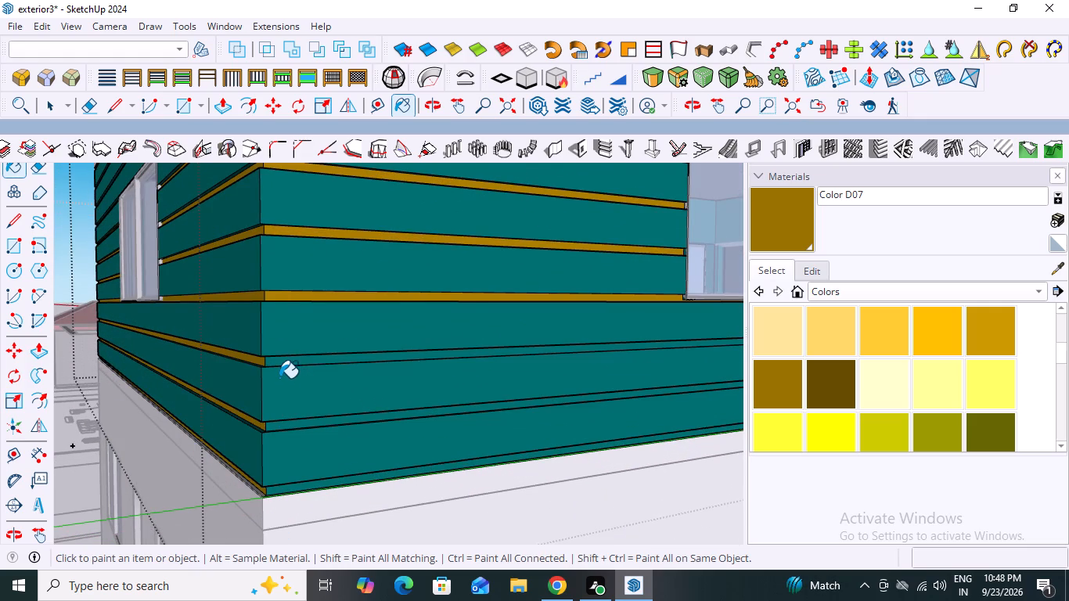
{"action": "scroll", "coordinate": [279, 378], "scroll_direction": "up", "scroll_amount": 7}
{"action": "left_click", "coordinate": [287, 346]}
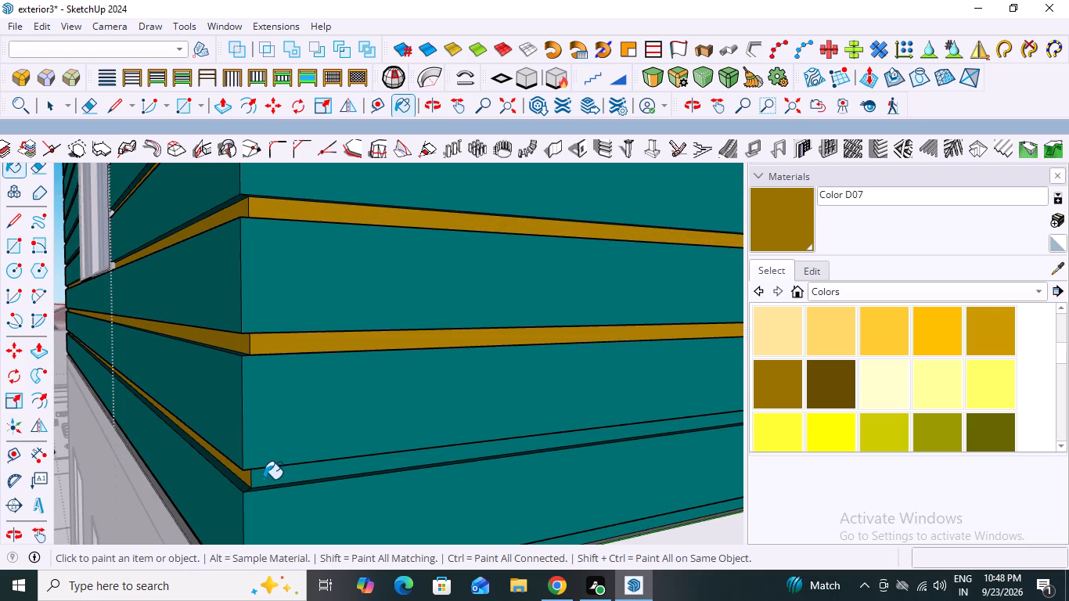
{"action": "left_click", "coordinate": [264, 479]}
{"action": "scroll", "coordinate": [322, 416], "scroll_direction": "down", "scroll_amount": 14}
{"action": "scroll", "coordinate": [396, 508], "scroll_direction": "up", "scroll_amount": 7}
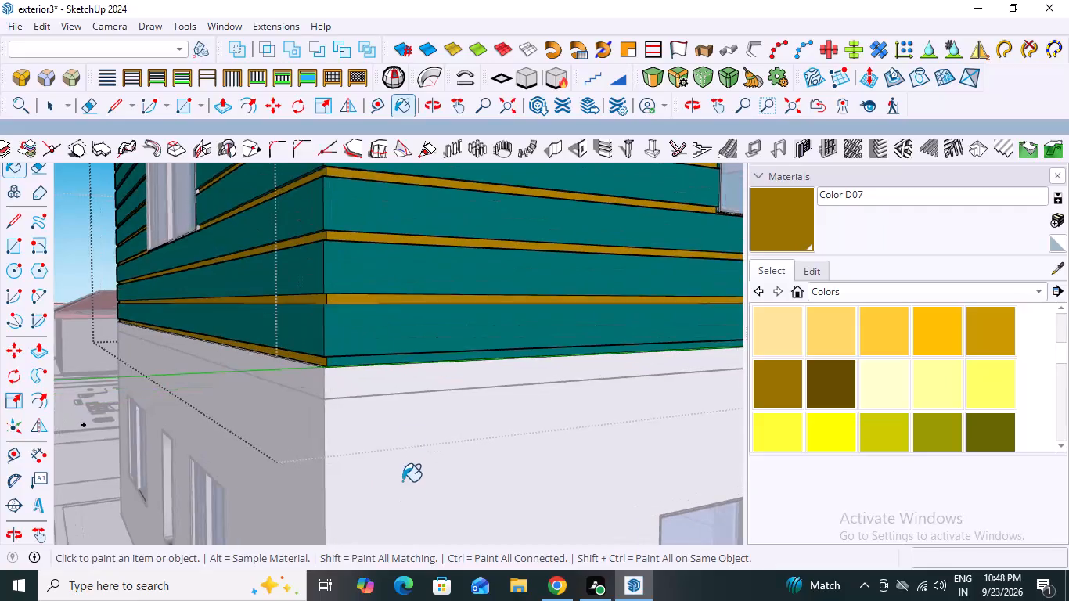
{"action": "left_click", "coordinate": [382, 348]}
{"action": "scroll", "coordinate": [171, 389], "scroll_direction": "down", "scroll_amount": 10}
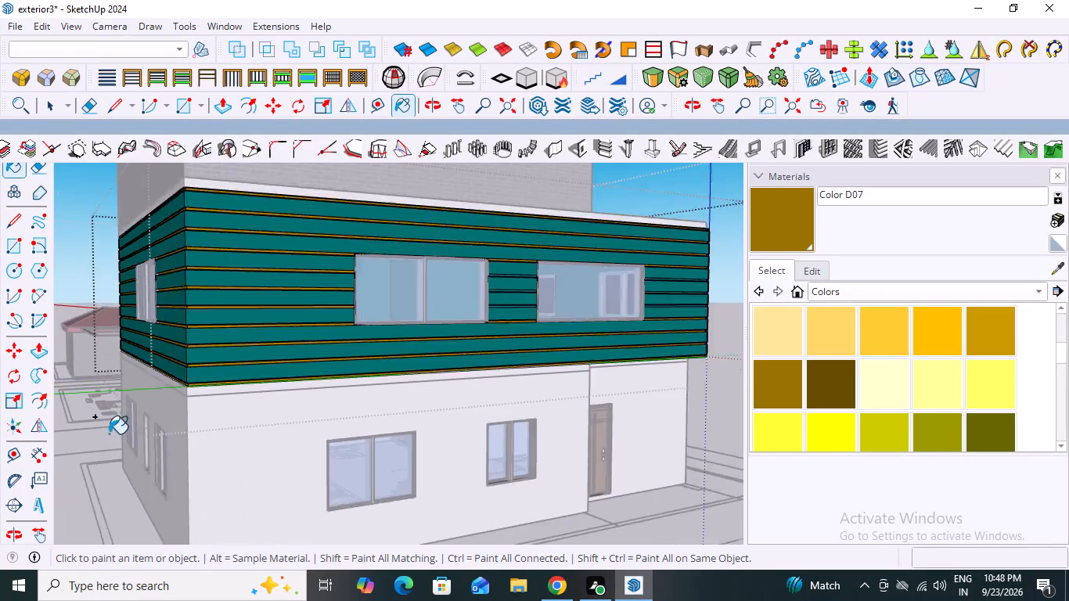
Paint the three teal groove strip segments between the long wall's two wide windows with Color D07.
{"action": "scroll", "coordinate": [109, 434], "scroll_direction": "down", "scroll_amount": 2}
{"action": "scroll", "coordinate": [495, 387], "scroll_direction": "up", "scroll_amount": 8}
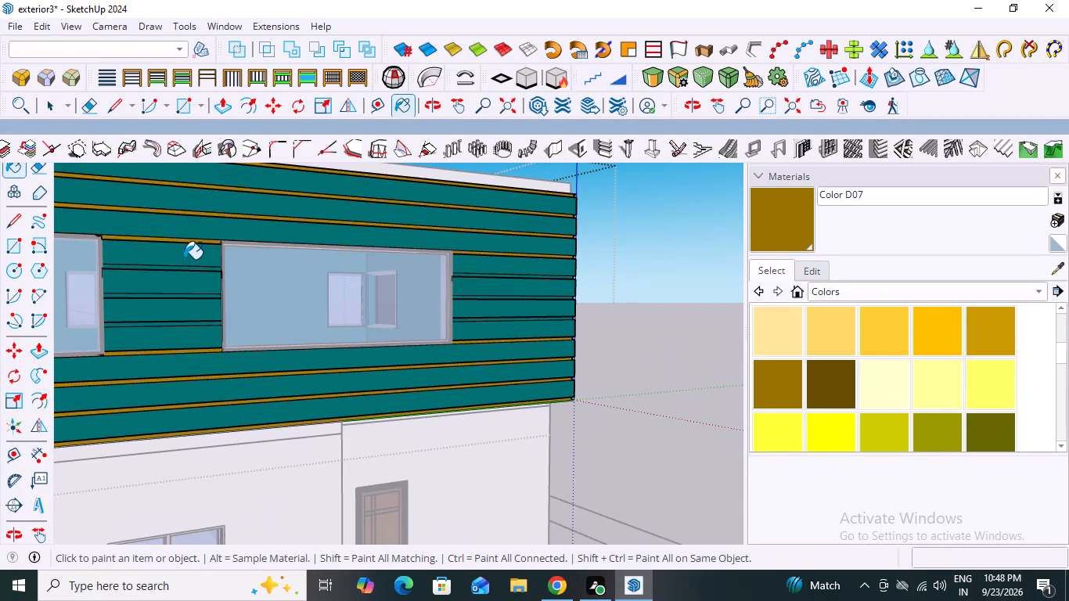
{"action": "scroll", "coordinate": [184, 259], "scroll_direction": "up", "scroll_amount": 3}
{"action": "left_click", "coordinate": [180, 271]}
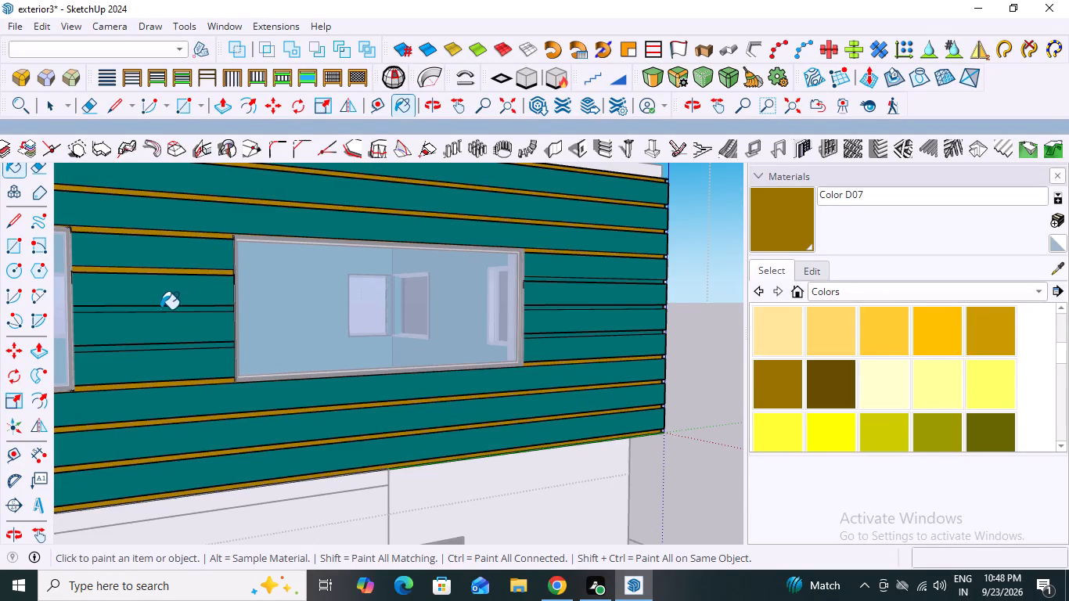
{"action": "left_click", "coordinate": [160, 309]}
{"action": "left_click", "coordinate": [160, 348]}
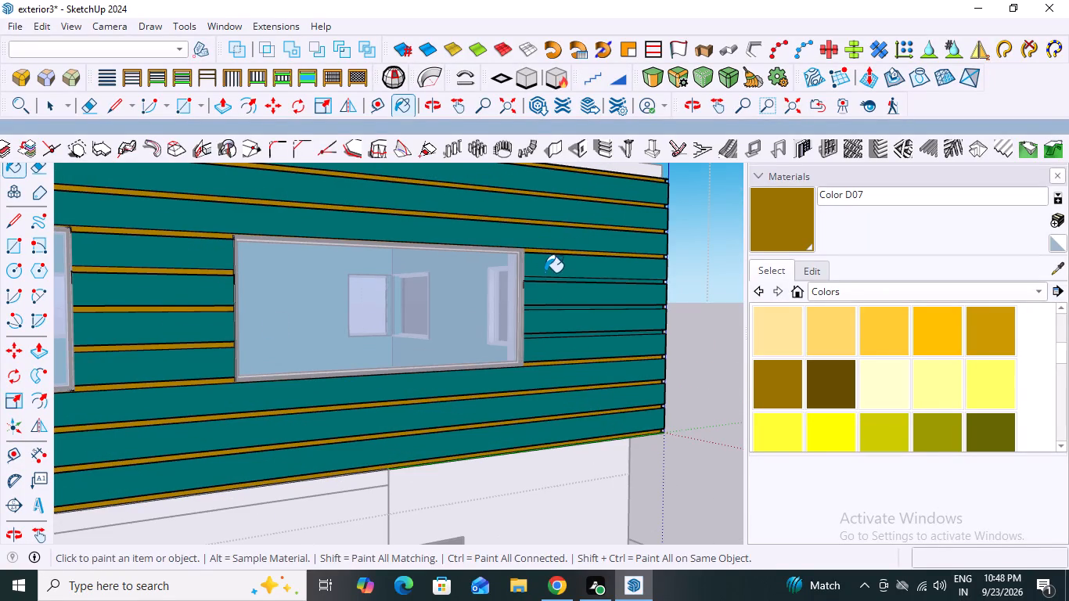
Paint the three groove strip segments beyond the single-pane wide window with Color D07, undoing any fill on the teal board.
{"action": "left_click", "coordinate": [542, 279]}
{"action": "left_click", "coordinate": [538, 311]}
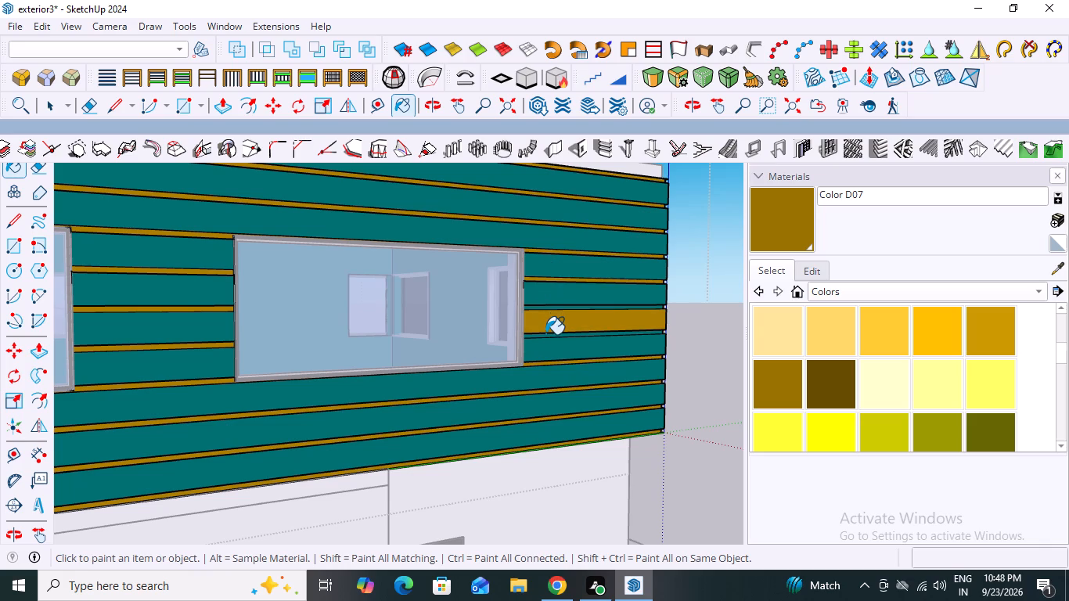
{"action": "key", "text": "ctrl+z"}
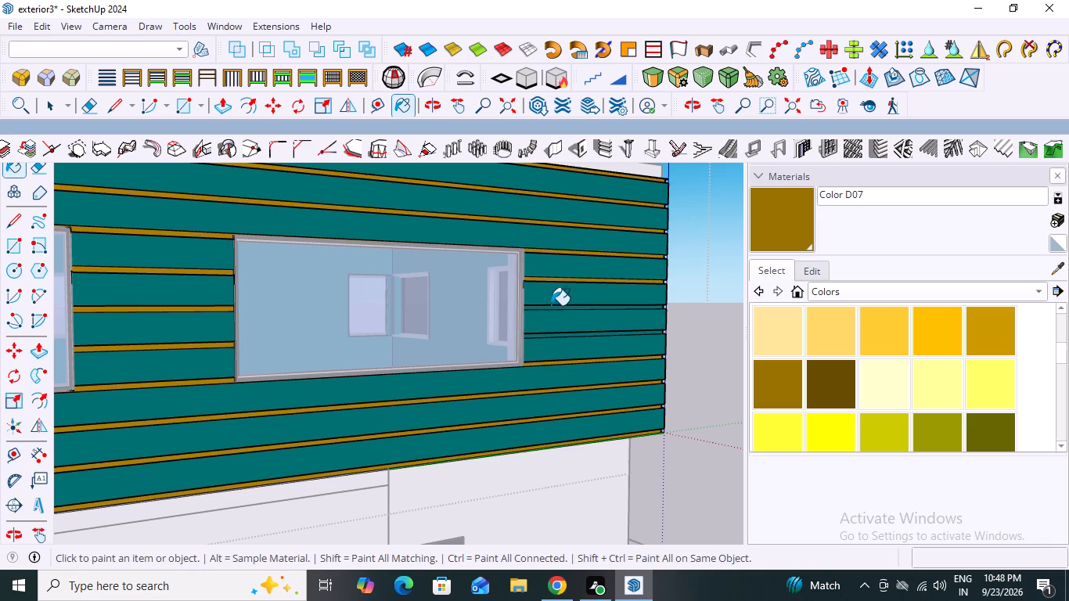
{"action": "scroll", "coordinate": [545, 309], "scroll_direction": "up", "scroll_amount": 7}
{"action": "left_click", "coordinate": [548, 309]}
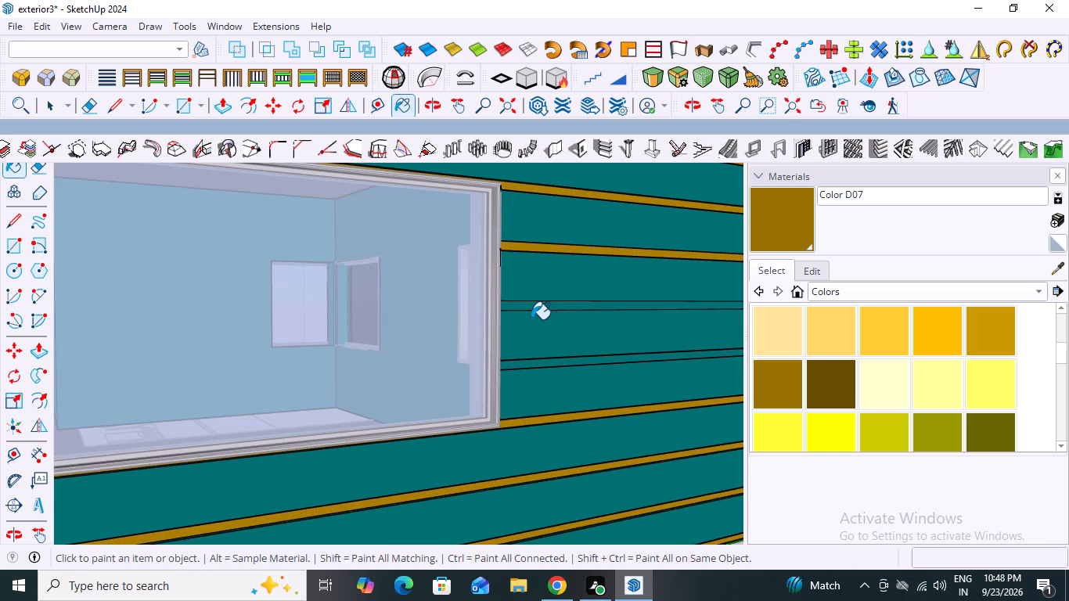
{"action": "left_click", "coordinate": [534, 306]}
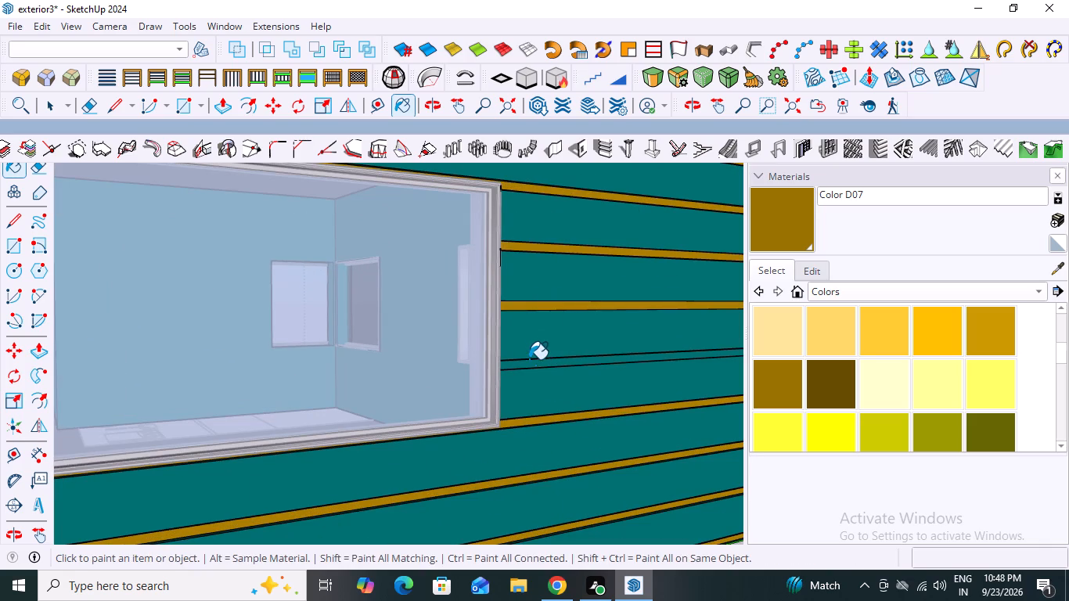
{"action": "left_click", "coordinate": [531, 364]}
{"action": "scroll", "coordinate": [477, 332], "scroll_direction": "down", "scroll_amount": 16}
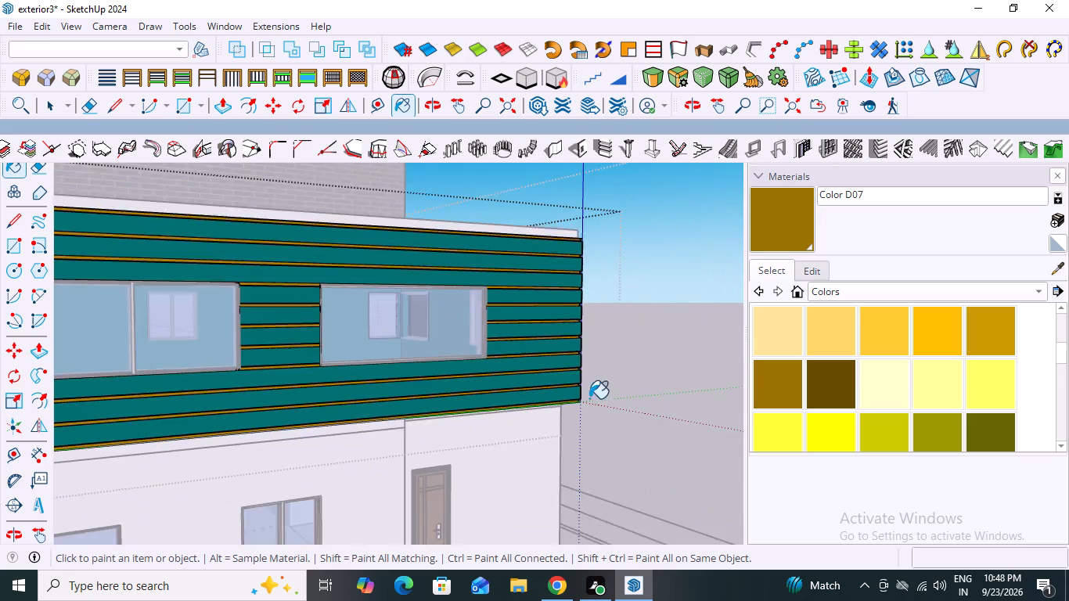
Close the middle storey's group and return to editing outside the house groups.
{"action": "scroll", "coordinate": [589, 398], "scroll_direction": "down", "scroll_amount": 2}
{"action": "middle_click_drag", "start_coordinate": [622, 423], "coordinate": [59, 417]}
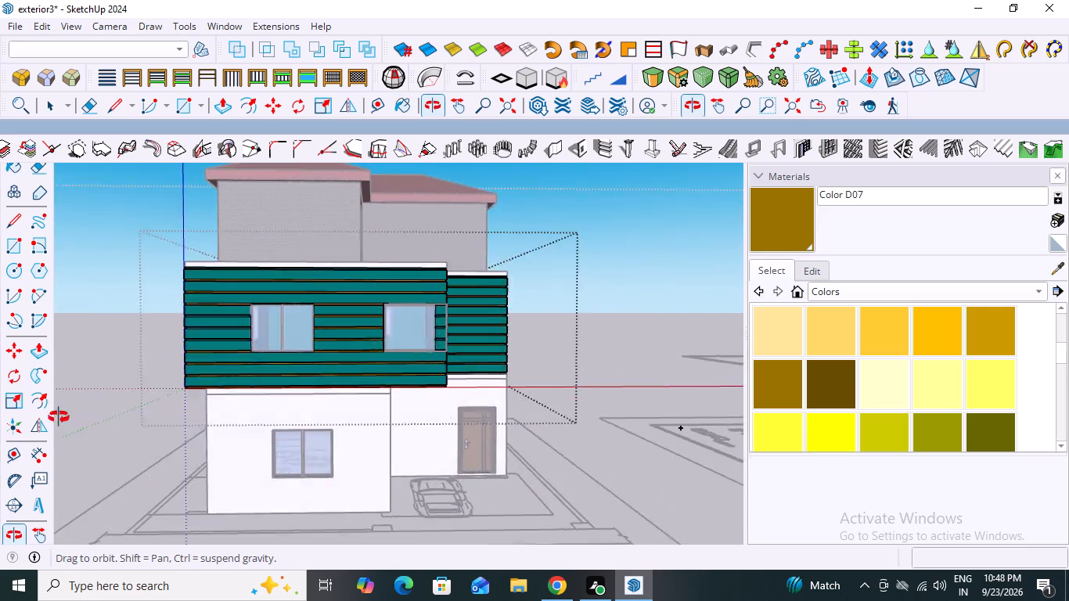
{"action": "middle_click_drag", "start_coordinate": [59, 417], "coordinate": [524, 457]}
{"action": "scroll", "coordinate": [491, 425], "scroll_direction": "down", "scroll_amount": 6}
{"action": "key", "text": "space"}
{"action": "double_click", "coordinate": [592, 261]}
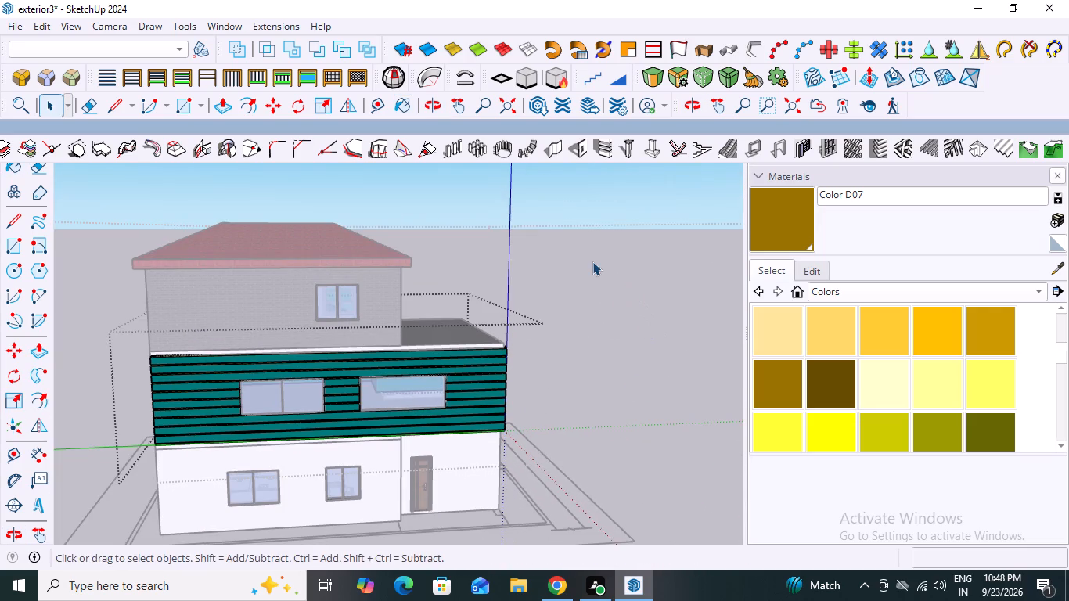
{"action": "double_click", "coordinate": [515, 192]}
{"action": "double_click", "coordinate": [412, 203]}
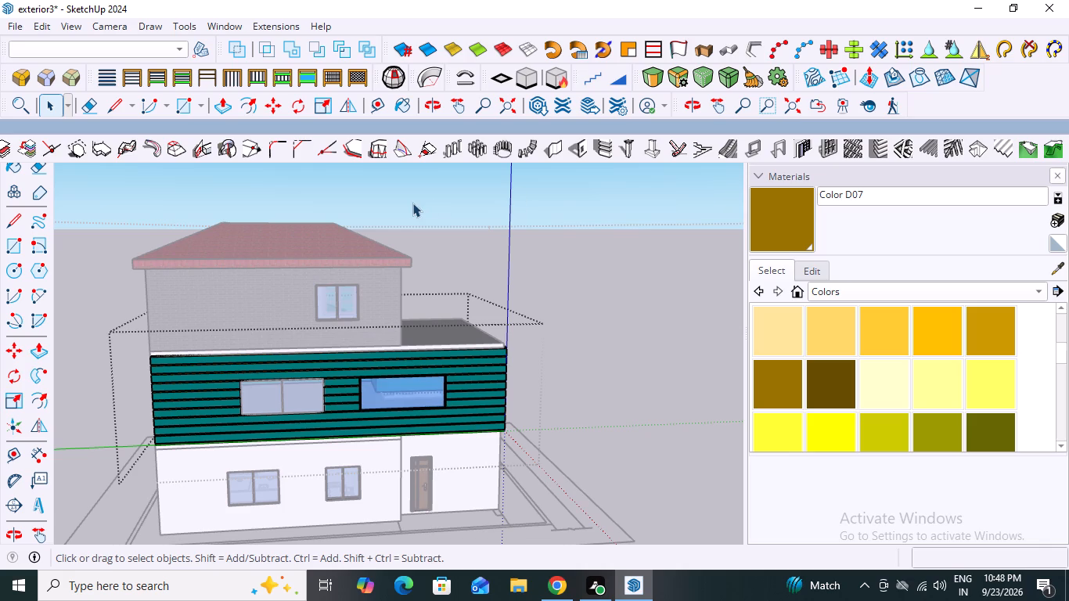
{"action": "triple_click", "coordinate": [412, 203]}
{"action": "scroll", "coordinate": [420, 210], "scroll_direction": "down", "scroll_amount": 19}
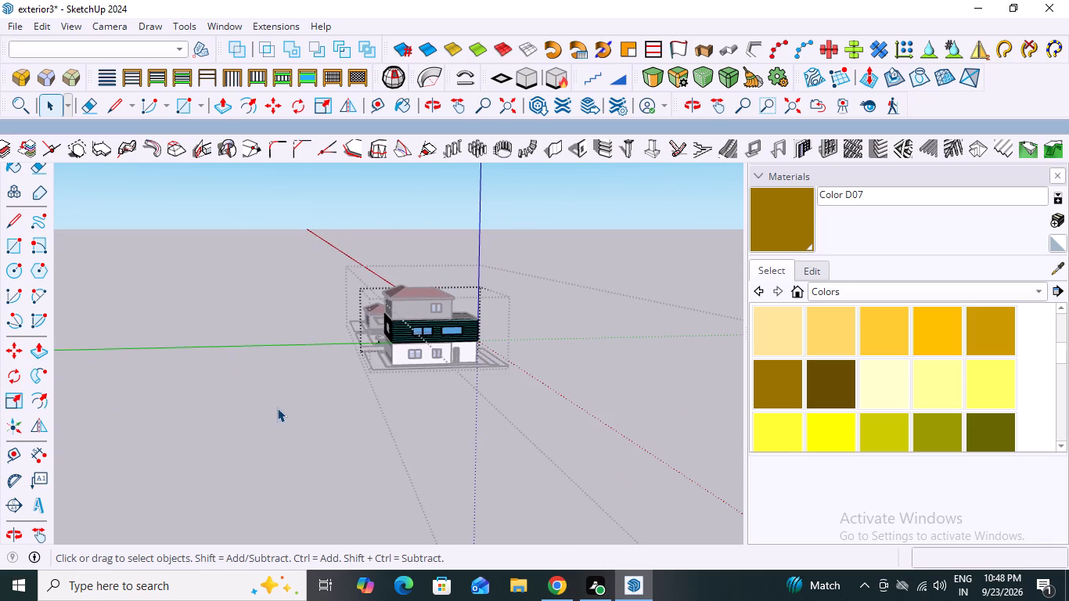
{"action": "left_click", "coordinate": [277, 408]}
{"action": "left_click", "coordinate": [292, 370]}
{"action": "scroll", "coordinate": [308, 356], "scroll_direction": "up", "scroll_amount": 1}
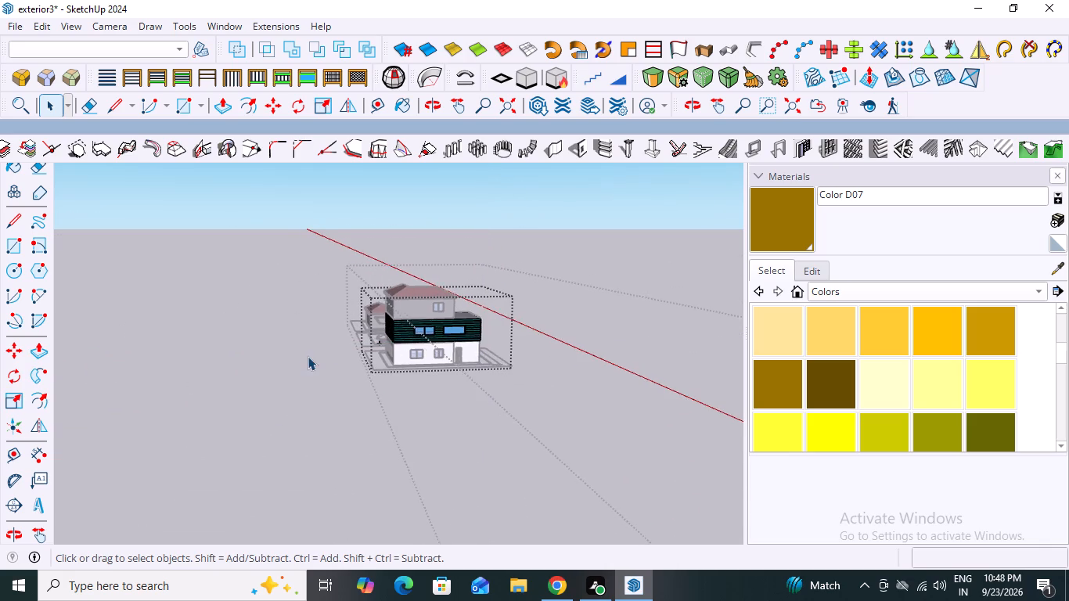
{"action": "scroll", "coordinate": [308, 356], "scroll_direction": "up", "scroll_amount": 3}
{"action": "double_click", "coordinate": [306, 398]}
{"action": "scroll", "coordinate": [559, 295], "scroll_direction": "up", "scroll_amount": 6}
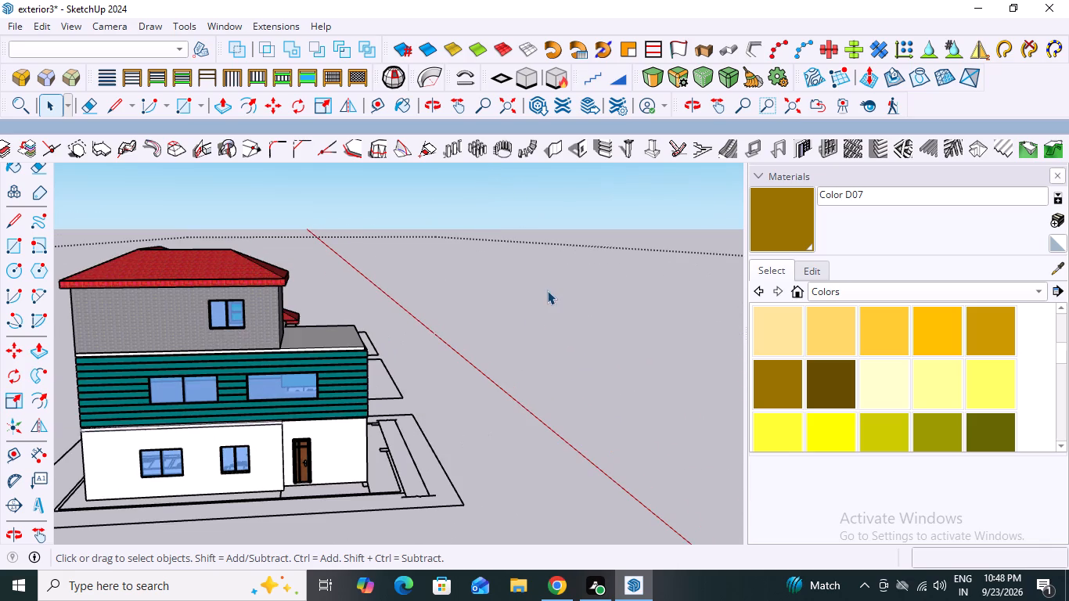
Examine the middle storey's teal walls and brown grooves from the long side and the corner.
{"action": "scroll", "coordinate": [566, 282], "scroll_direction": "down", "scroll_amount": 3}
{"action": "scroll", "coordinate": [399, 326], "scroll_direction": "up", "scroll_amount": 13}
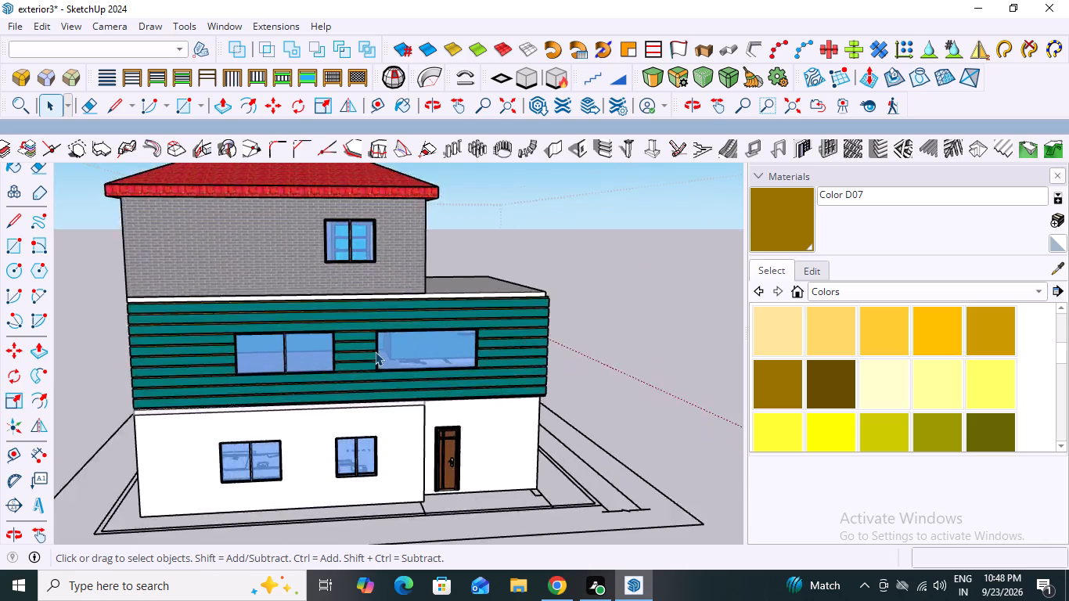
{"action": "scroll", "coordinate": [323, 322], "scroll_direction": "up", "scroll_amount": 1}
{"action": "middle_click_drag", "start_coordinate": [324, 320], "coordinate": [326, 306]}
{"action": "scroll", "coordinate": [326, 306], "scroll_direction": "down", "scroll_amount": 6}
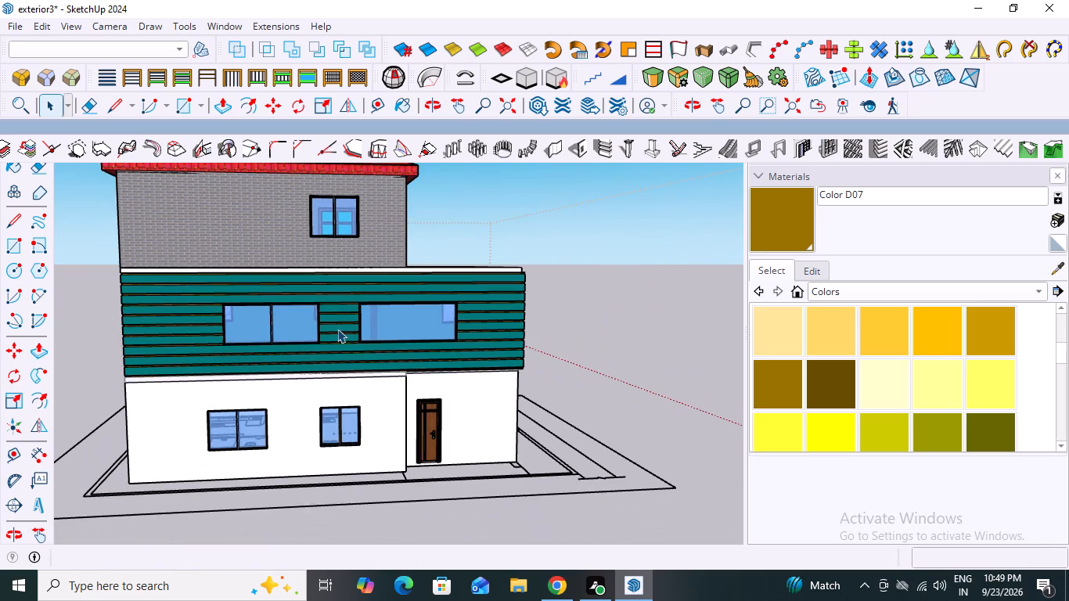
{"action": "middle_click_drag", "start_coordinate": [364, 369], "coordinate": [220, 412]}
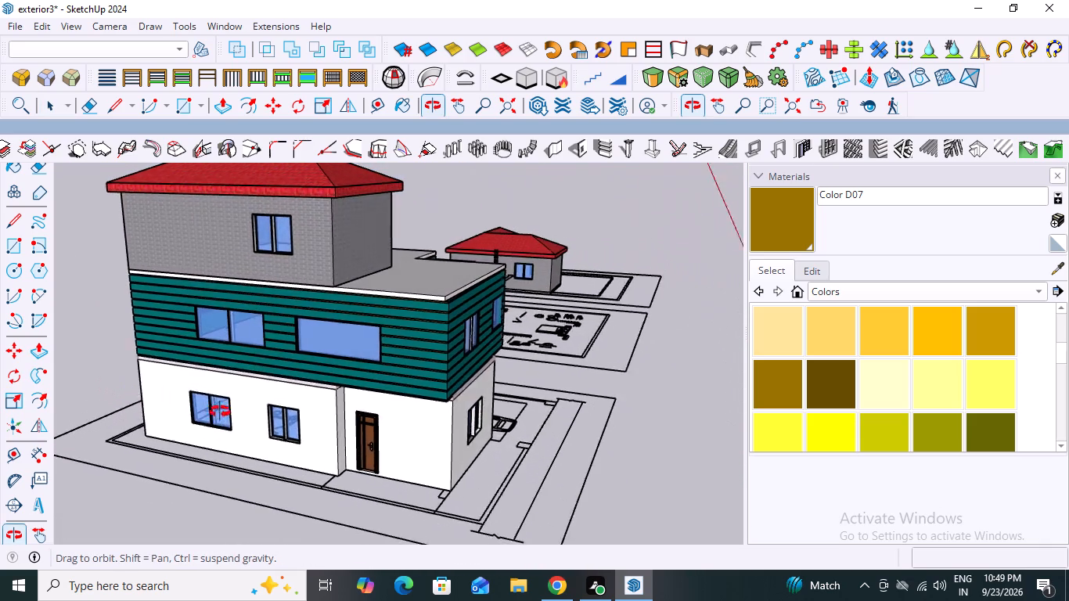
{"action": "middle_click_drag", "start_coordinate": [220, 412], "coordinate": [226, 410]}
{"action": "middle_click_drag", "start_coordinate": [361, 388], "coordinate": [393, 379]}
{"action": "scroll", "coordinate": [157, 257], "scroll_direction": "up", "scroll_amount": 2}
{"action": "middle_click_drag", "start_coordinate": [251, 312], "coordinate": [254, 313]}
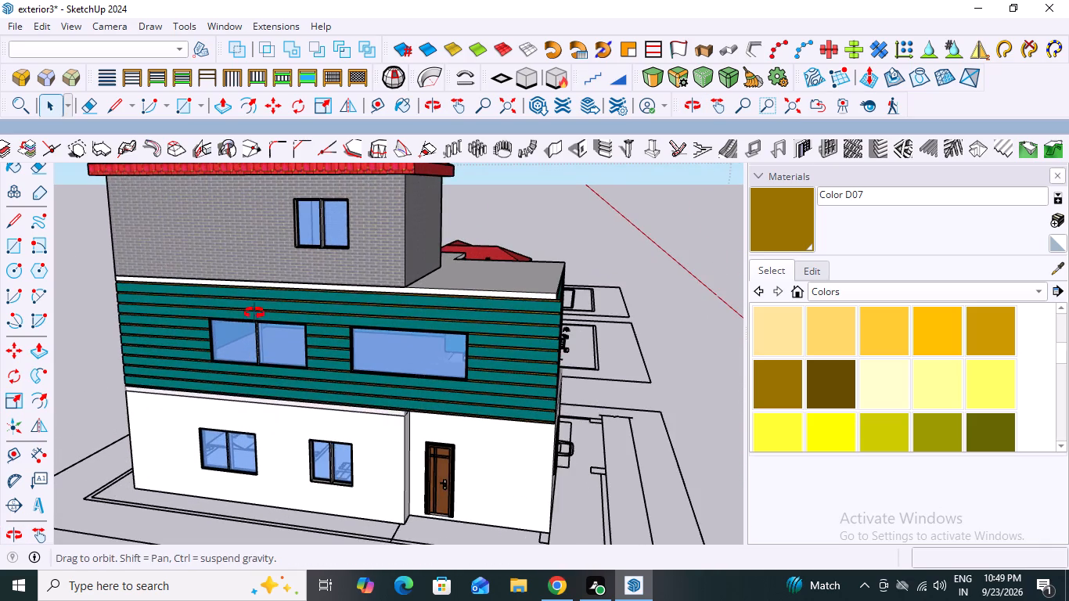
{"action": "middle_click_drag", "start_coordinate": [254, 313], "coordinate": [340, 326]}
{"action": "scroll", "coordinate": [437, 333], "scroll_direction": "down", "scroll_amount": 4}
Open the upper storey's walls for editing and select the long brick wall face with the window.
{"action": "left_click", "coordinate": [312, 264]}
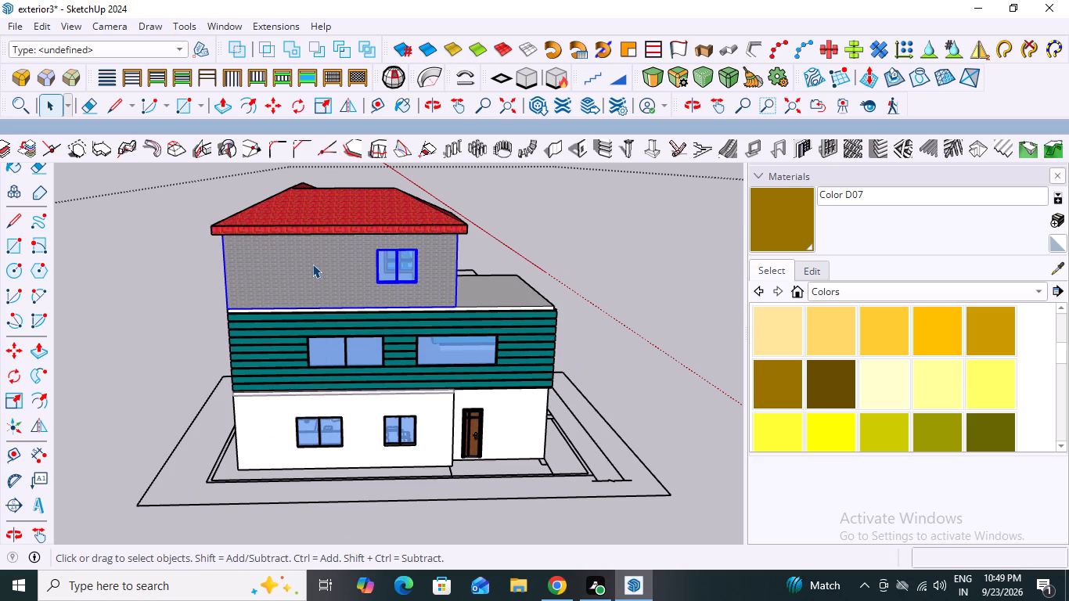
{"action": "left_click", "coordinate": [312, 264]}
{"action": "left_click", "coordinate": [312, 264]}
{"action": "double_click", "coordinate": [312, 264]}
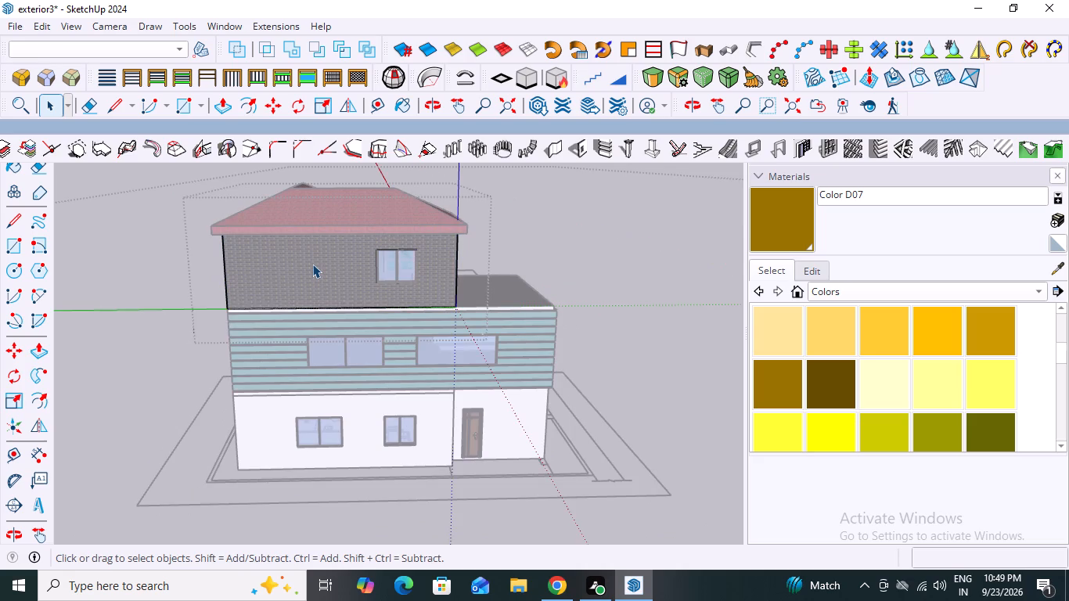
{"action": "left_click", "coordinate": [312, 264]}
{"action": "scroll", "coordinate": [312, 264], "scroll_direction": "up", "scroll_amount": 2}
{"action": "middle_click_drag", "start_coordinate": [491, 286], "coordinate": [256, 293]}
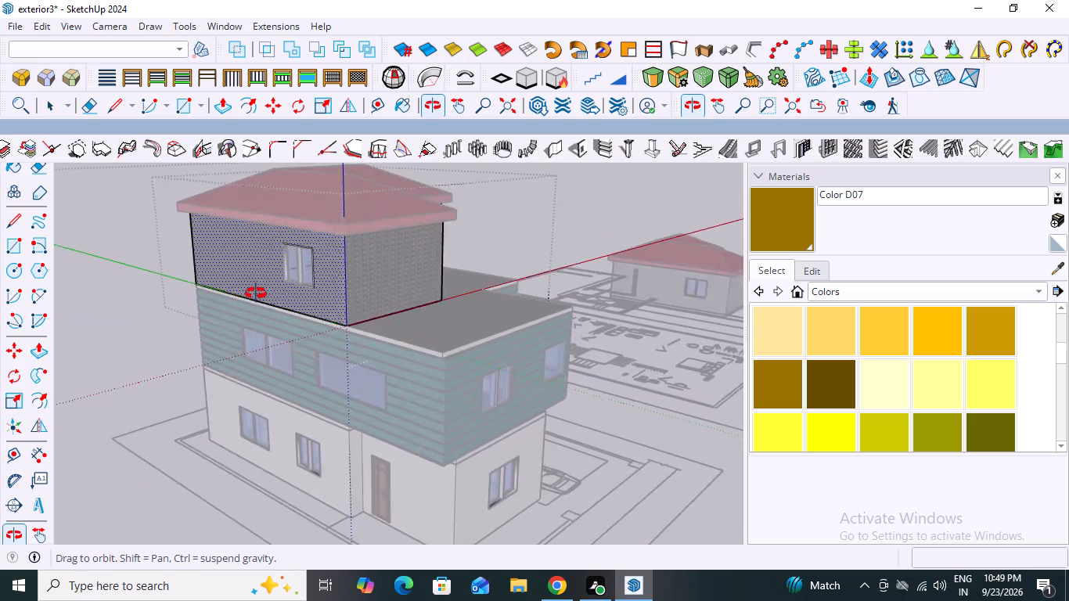
{"action": "middle_click_drag", "start_coordinate": [256, 293], "coordinate": [455, 300]}
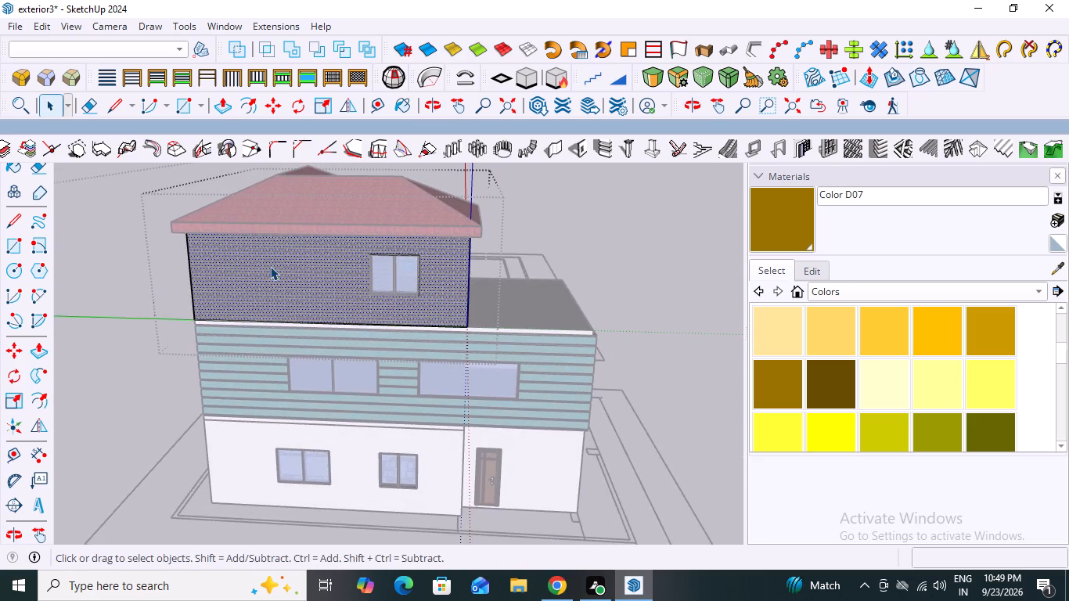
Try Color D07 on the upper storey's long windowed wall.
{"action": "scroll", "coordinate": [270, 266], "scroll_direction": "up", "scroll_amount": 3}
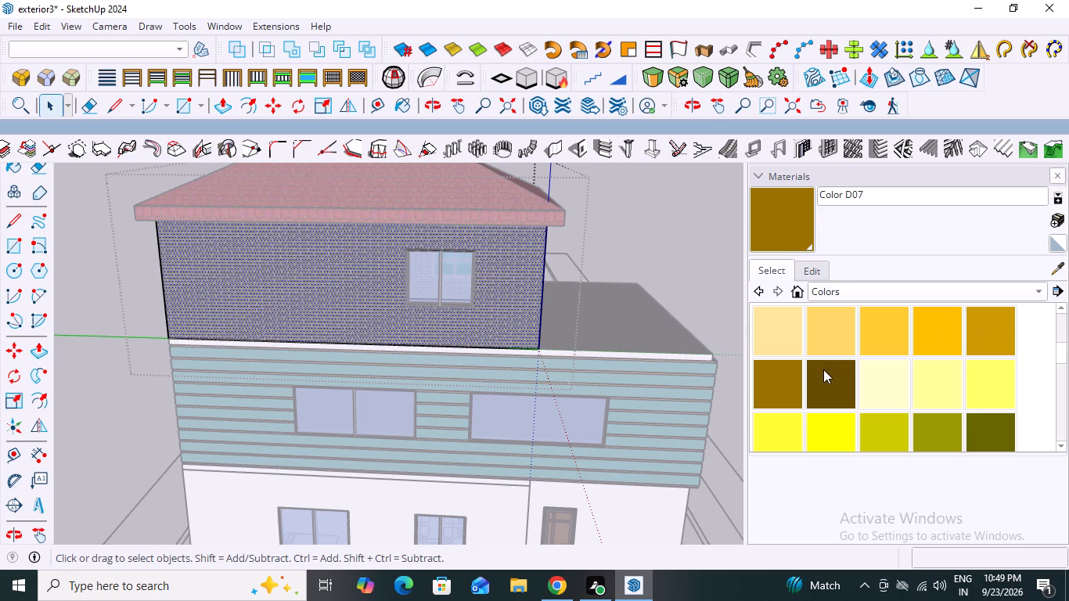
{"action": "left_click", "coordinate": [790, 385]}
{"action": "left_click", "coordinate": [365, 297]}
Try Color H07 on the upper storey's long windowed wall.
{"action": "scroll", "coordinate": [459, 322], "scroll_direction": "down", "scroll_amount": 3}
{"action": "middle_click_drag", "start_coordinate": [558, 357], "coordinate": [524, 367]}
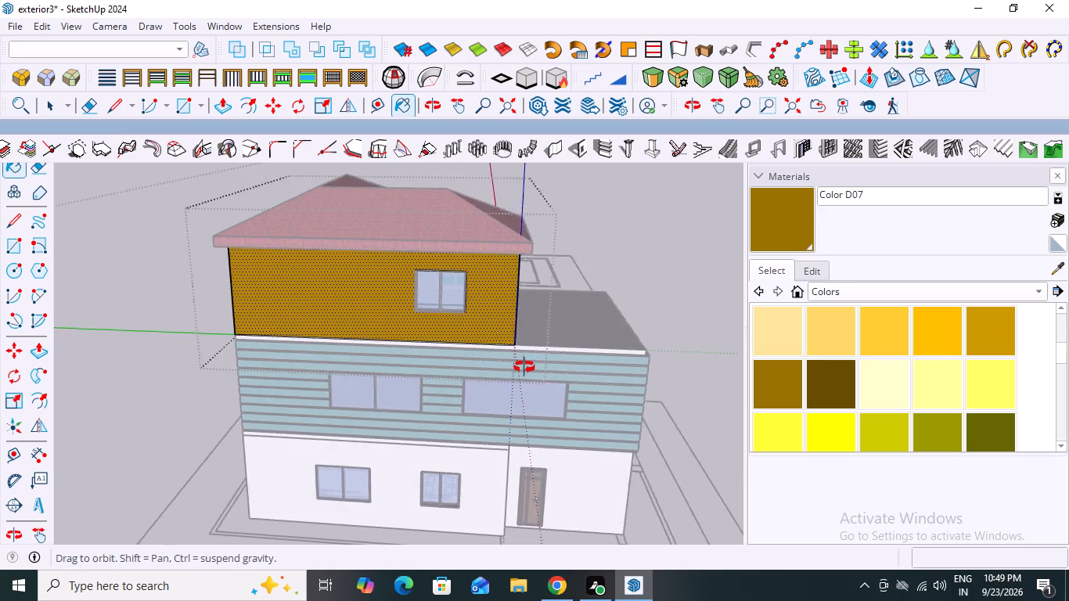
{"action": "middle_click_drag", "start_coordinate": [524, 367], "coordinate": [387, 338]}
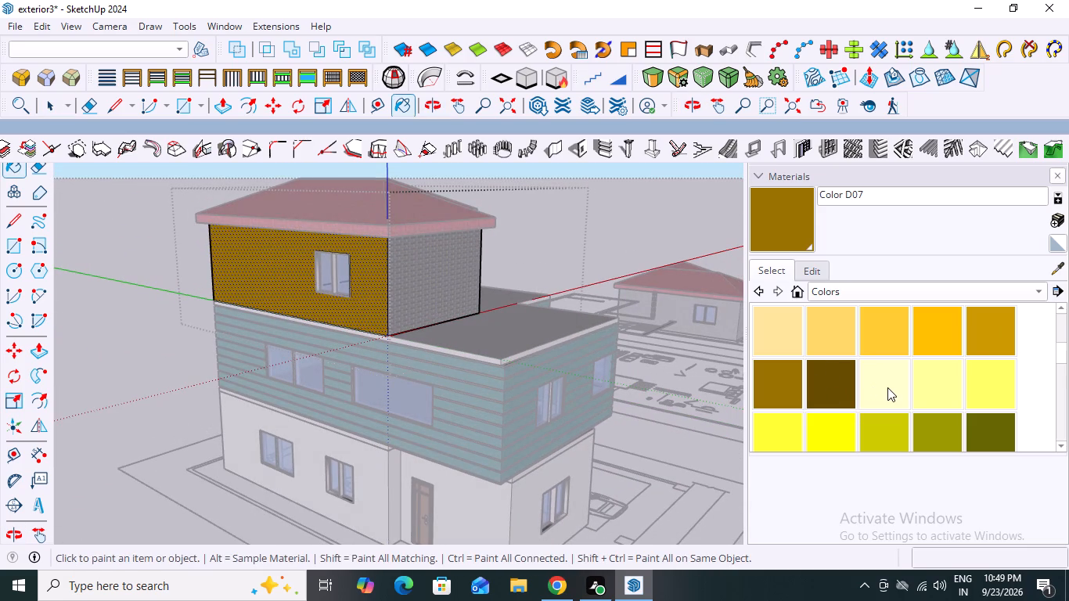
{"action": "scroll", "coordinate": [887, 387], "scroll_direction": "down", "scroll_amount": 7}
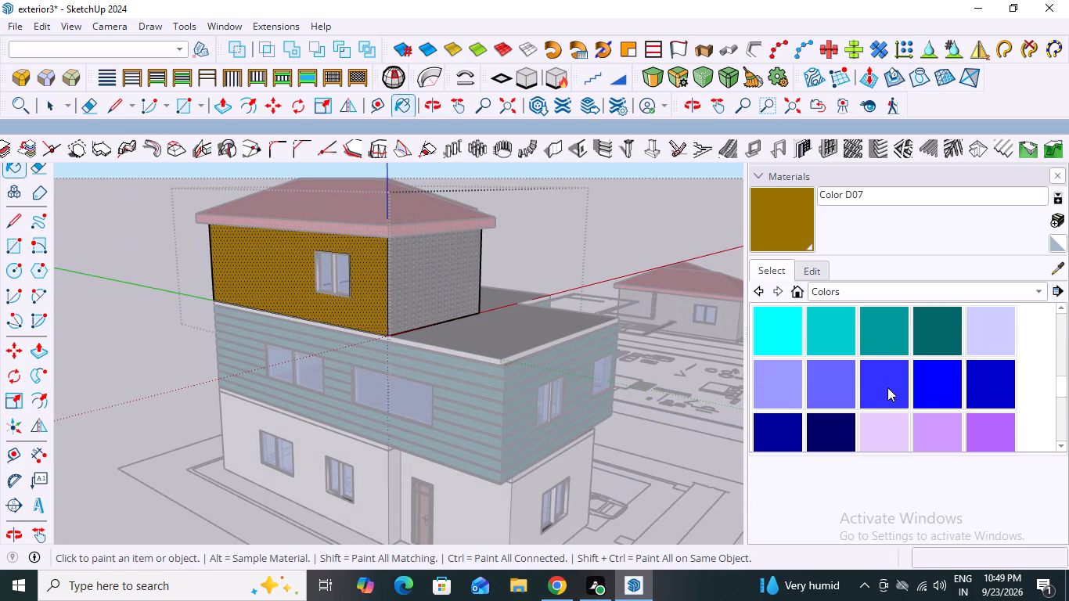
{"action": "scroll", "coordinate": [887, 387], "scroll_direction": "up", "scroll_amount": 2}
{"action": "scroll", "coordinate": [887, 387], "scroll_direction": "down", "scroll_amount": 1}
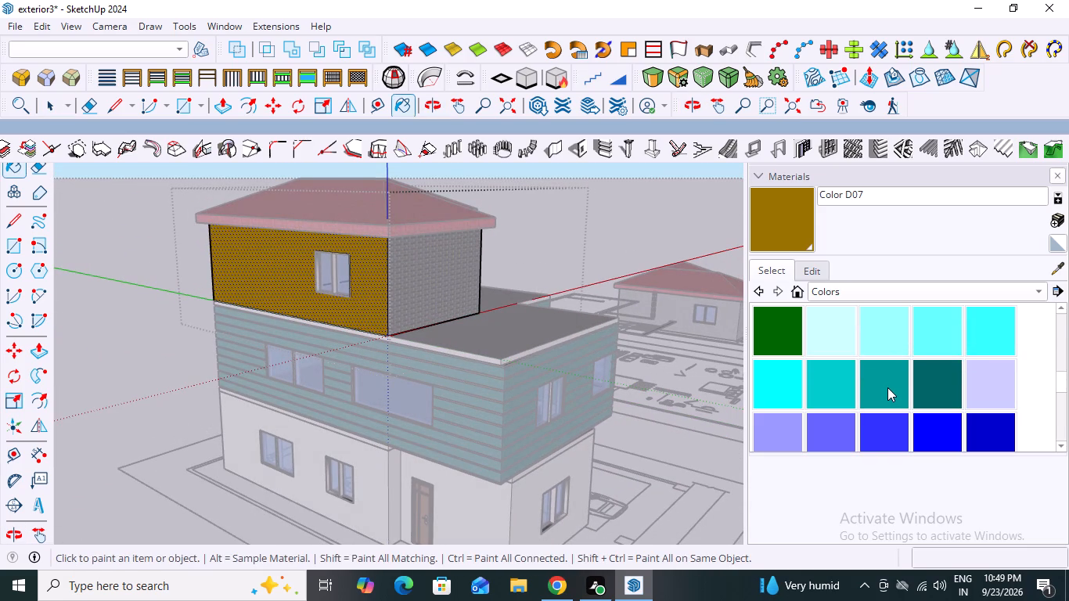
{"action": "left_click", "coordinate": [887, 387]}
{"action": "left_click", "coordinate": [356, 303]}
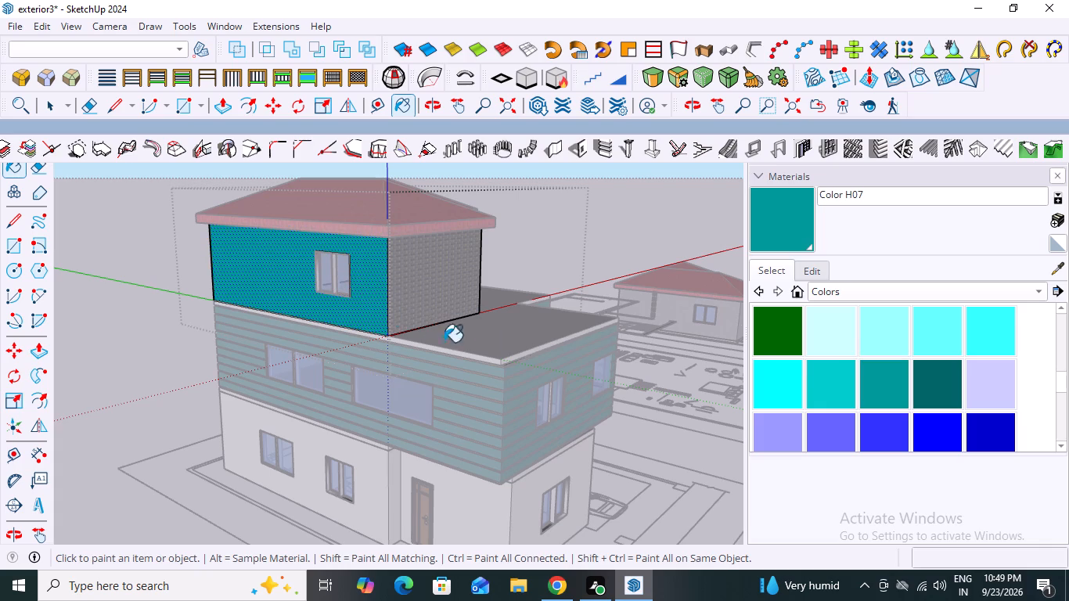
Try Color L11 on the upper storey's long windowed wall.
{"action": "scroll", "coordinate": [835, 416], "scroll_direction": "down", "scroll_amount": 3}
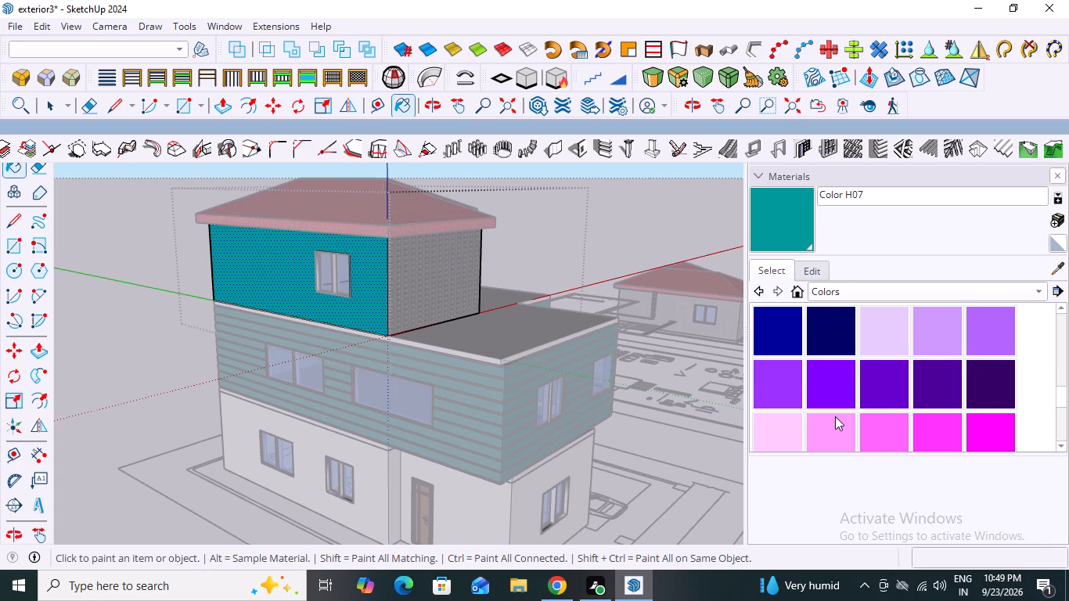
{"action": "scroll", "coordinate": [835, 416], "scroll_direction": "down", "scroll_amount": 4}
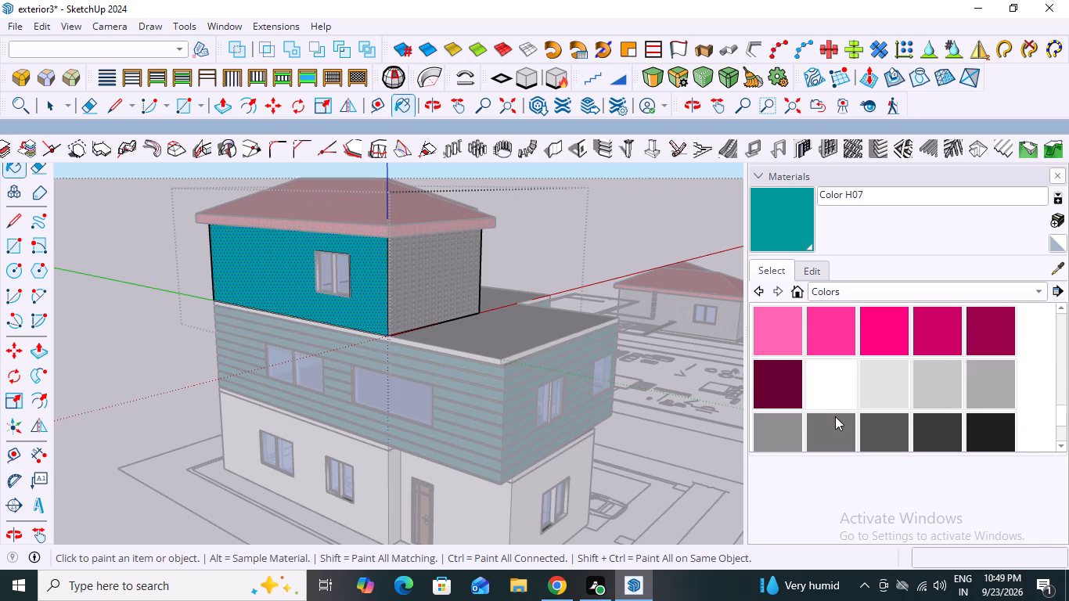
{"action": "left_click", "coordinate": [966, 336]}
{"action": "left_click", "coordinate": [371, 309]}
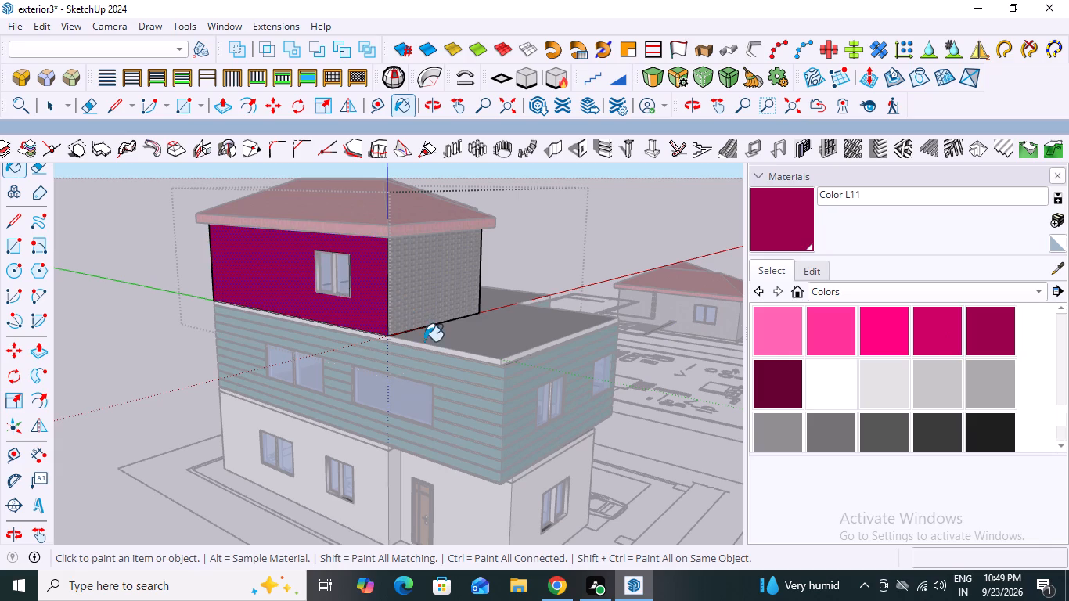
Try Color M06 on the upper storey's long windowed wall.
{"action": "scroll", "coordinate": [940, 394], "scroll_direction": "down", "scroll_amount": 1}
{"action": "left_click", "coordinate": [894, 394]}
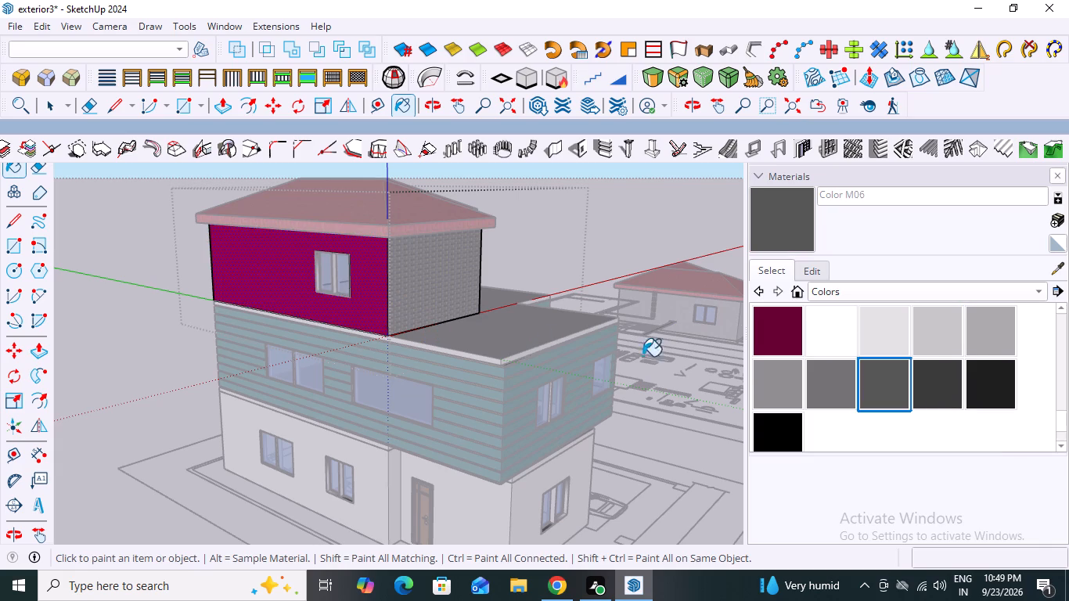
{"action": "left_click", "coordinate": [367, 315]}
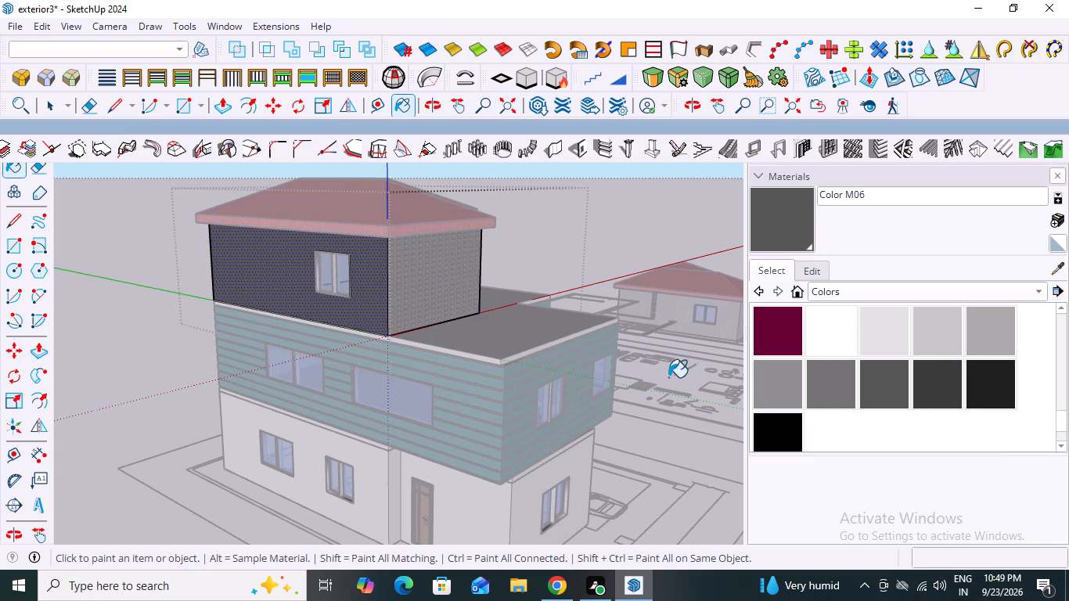
Paint the upper storey's long windowed wall and the adjoining windowless side wall with Color M07.
{"action": "scroll", "coordinate": [820, 399], "scroll_direction": "down", "scroll_amount": 1}
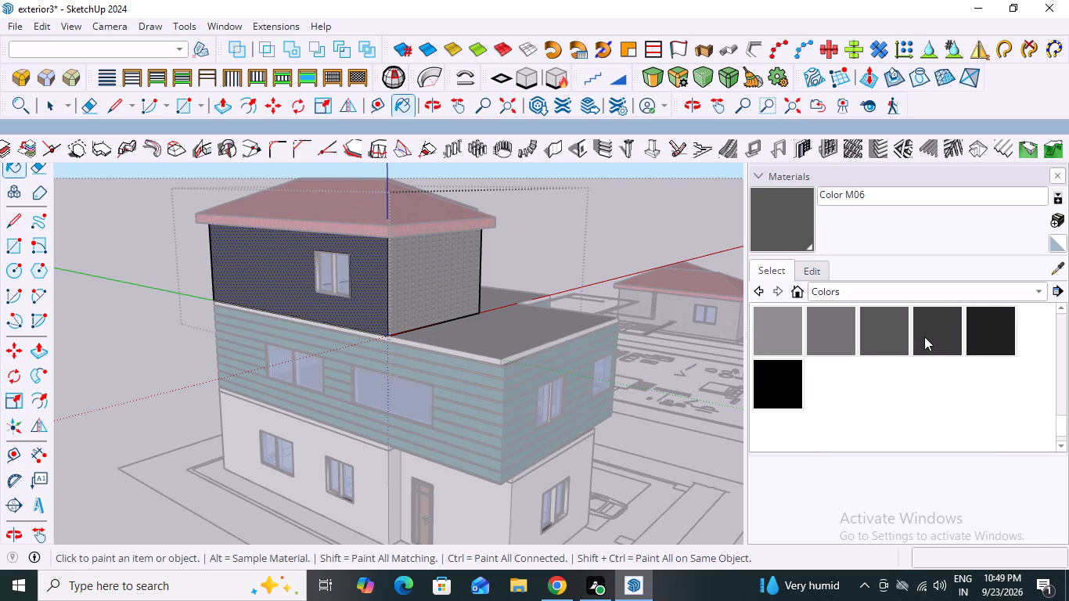
{"action": "left_click", "coordinate": [924, 336]}
{"action": "left_click", "coordinate": [355, 308]}
{"action": "left_click", "coordinate": [423, 292]}
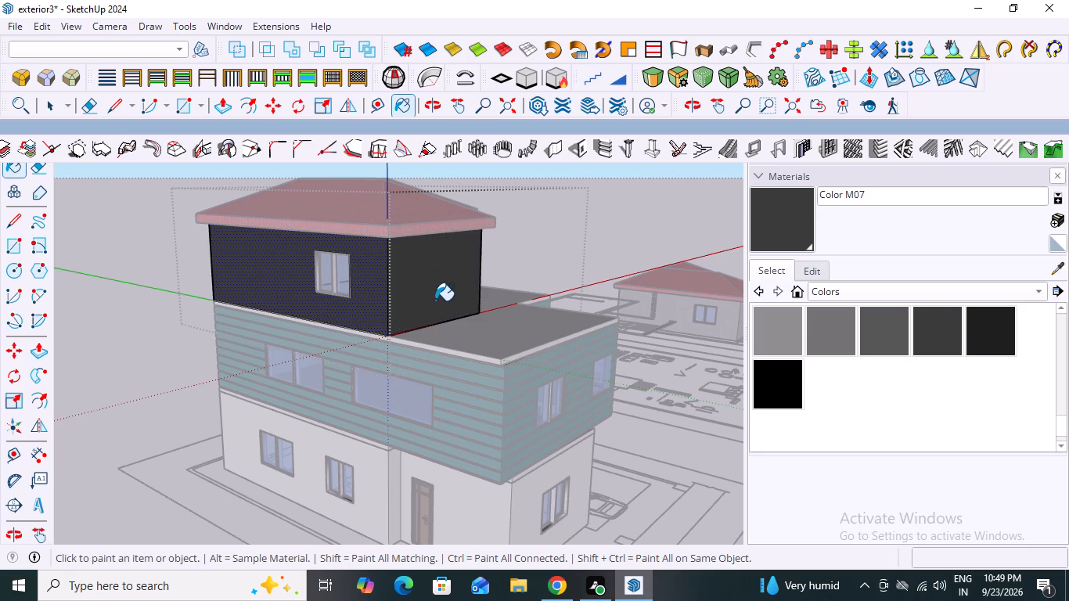
Paint the upper storey's windowless side wall and adjoining long windowed wall with Rough Square Concrete Block from Brick, Cladding and Siding.
{"action": "scroll", "coordinate": [437, 301], "scroll_direction": "down", "scroll_amount": 2}
{"action": "middle_click_drag", "start_coordinate": [404, 308], "coordinate": [160, 322]}
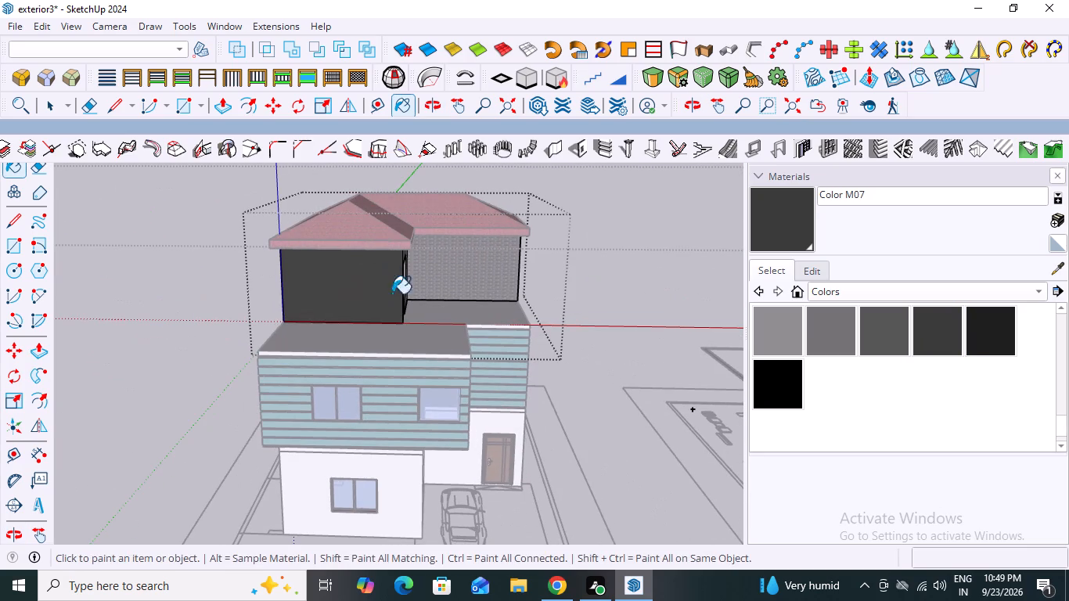
{"action": "scroll", "coordinate": [823, 355], "scroll_direction": "down", "scroll_amount": 4}
{"action": "scroll", "coordinate": [827, 342], "scroll_direction": "up", "scroll_amount": 20}
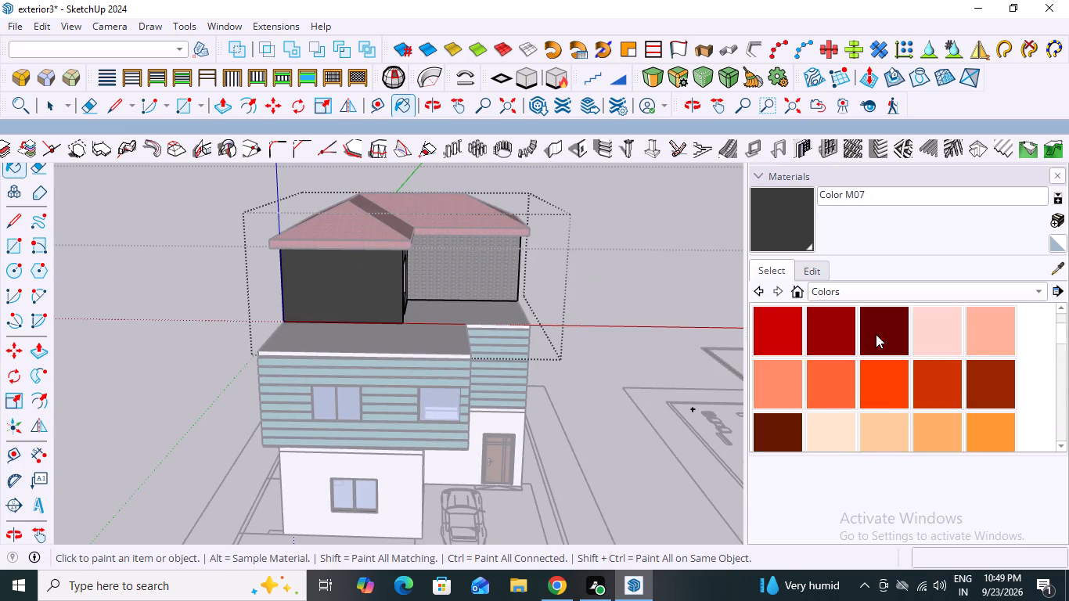
{"action": "scroll", "coordinate": [876, 334], "scroll_direction": "up", "scroll_amount": 9}
{"action": "scroll", "coordinate": [848, 389], "scroll_direction": "down", "scroll_amount": 5}
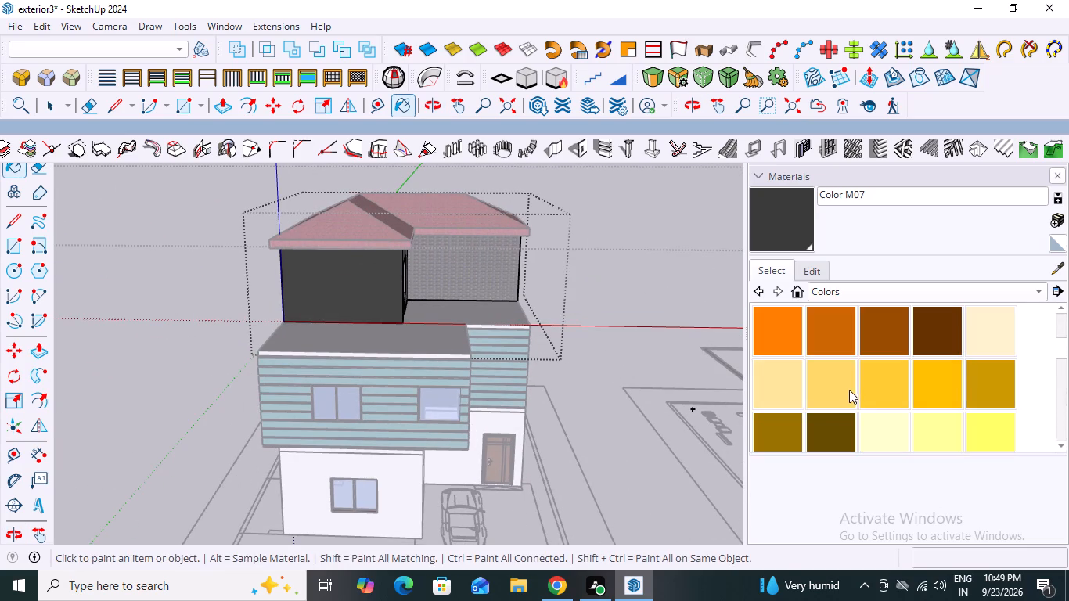
{"action": "scroll", "coordinate": [852, 391], "scroll_direction": "up", "scroll_amount": 4}
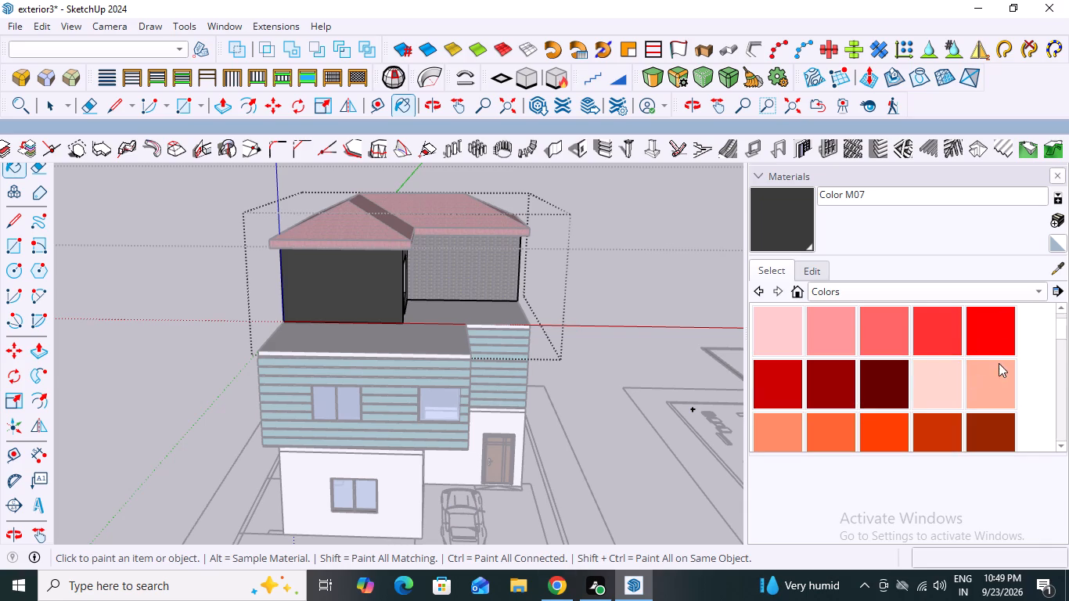
{"action": "left_click", "coordinate": [1043, 291]}
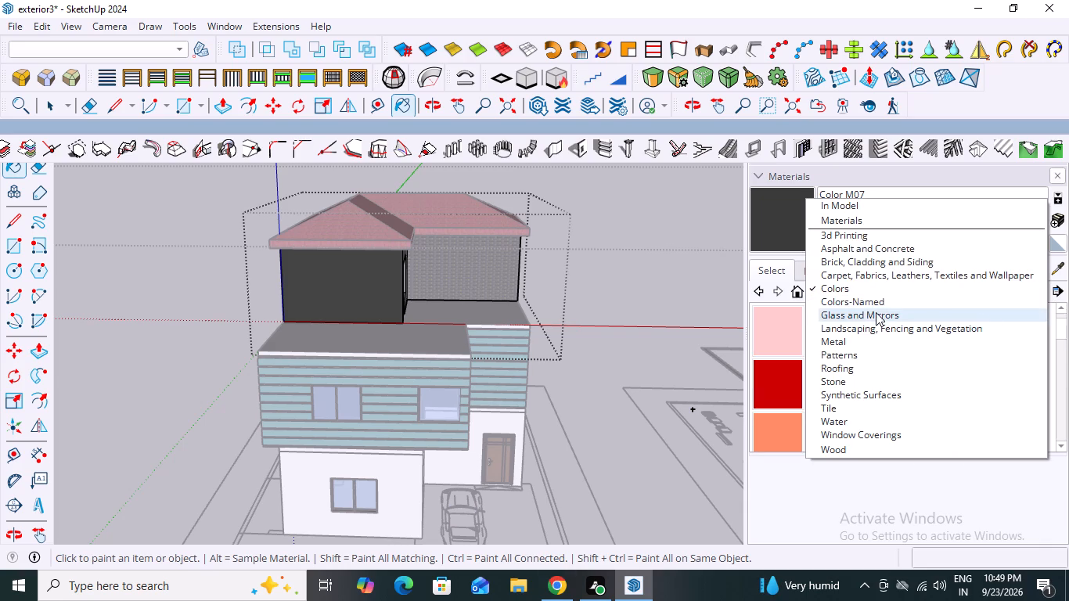
{"action": "left_click", "coordinate": [841, 369]}
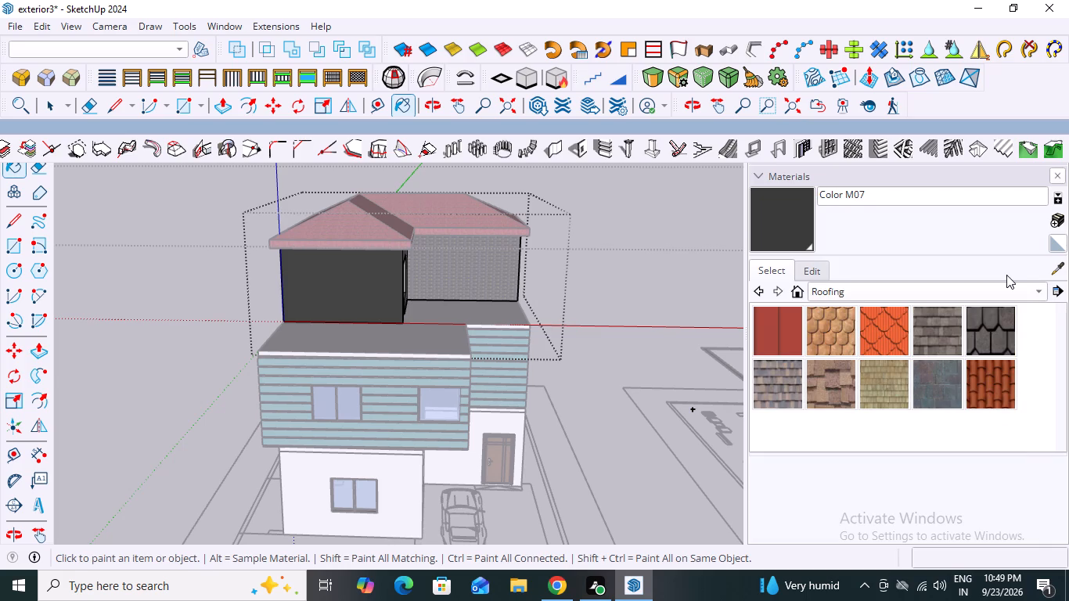
{"action": "left_click", "coordinate": [1039, 292]}
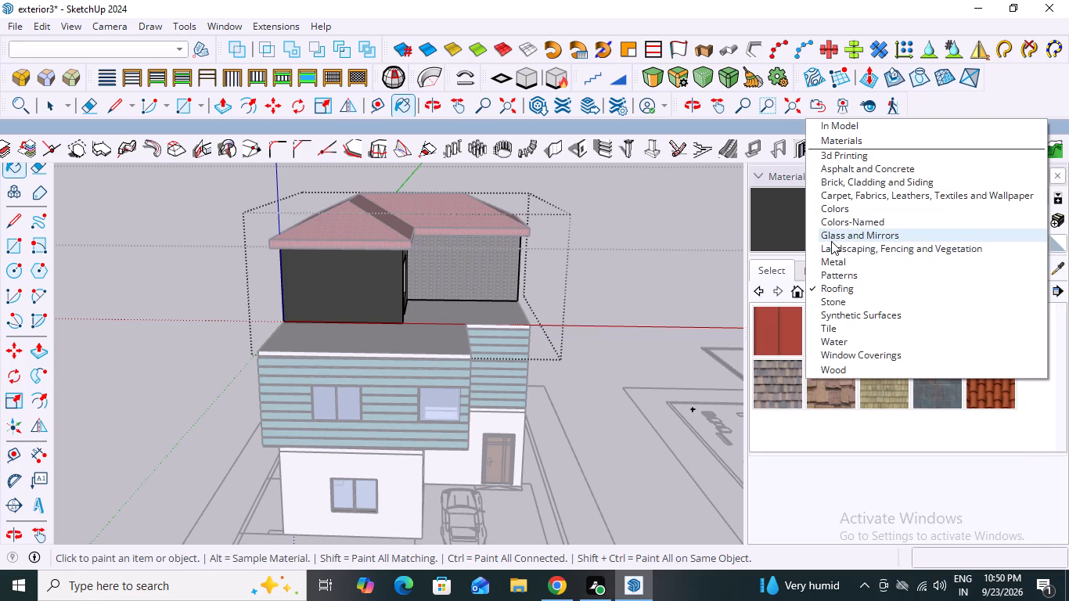
{"action": "left_click", "coordinate": [819, 184]}
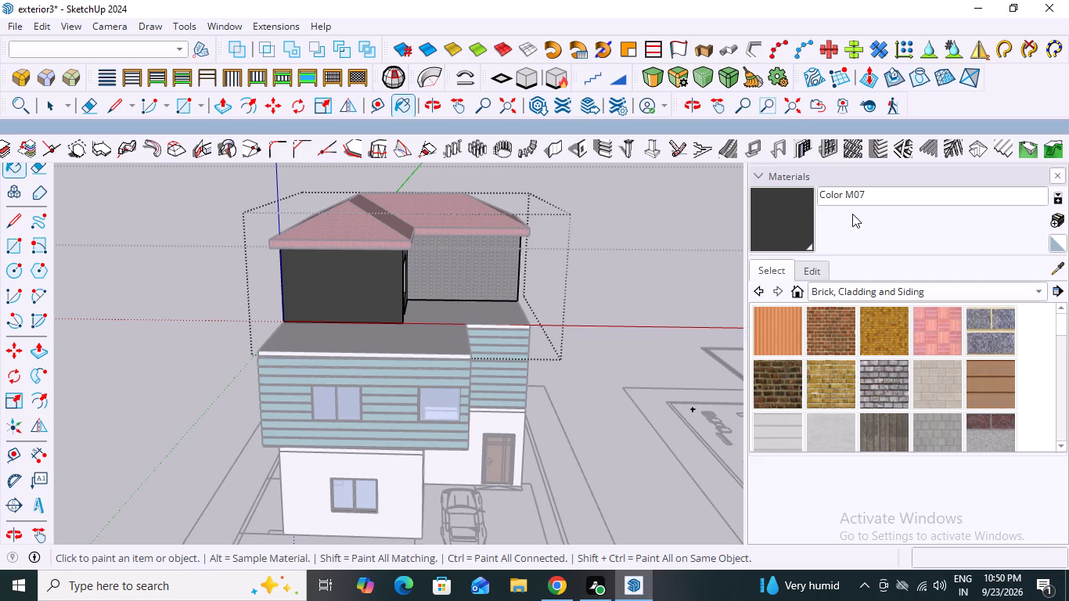
{"action": "scroll", "coordinate": [928, 341], "scroll_direction": "down", "scroll_amount": 4}
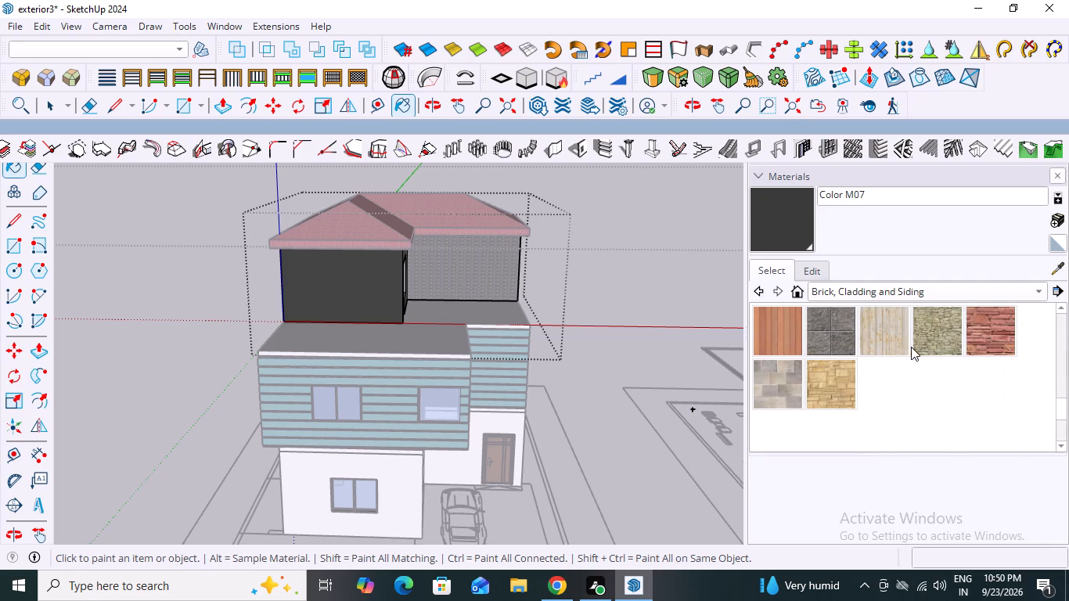
{"action": "left_click", "coordinate": [826, 327]}
{"action": "left_click", "coordinate": [357, 292]}
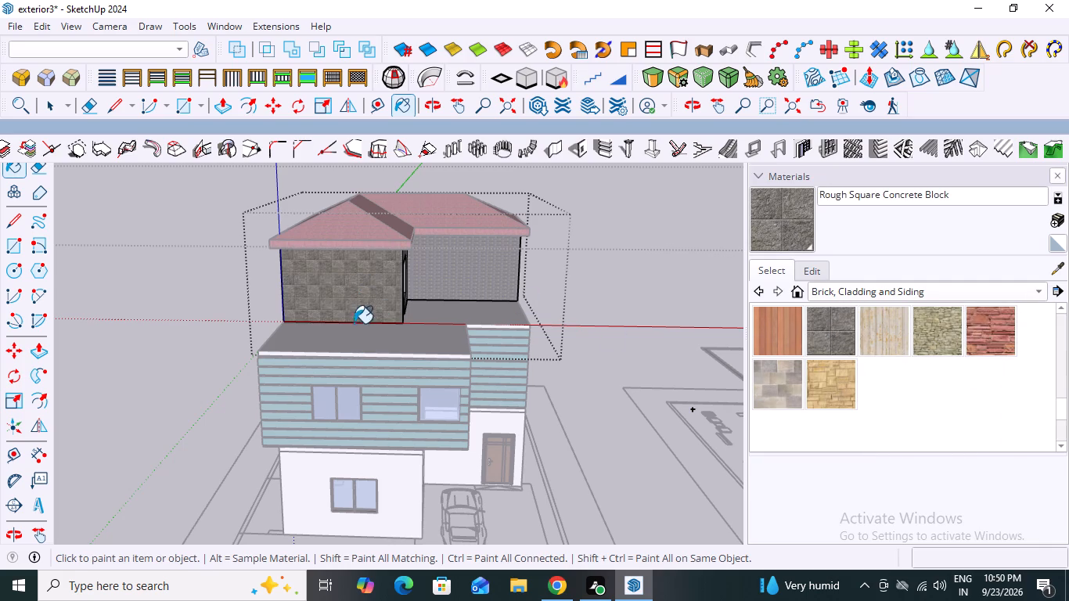
{"action": "middle_click_drag", "start_coordinate": [372, 327], "coordinate": [632, 313]}
{"action": "left_click", "coordinate": [375, 290]}
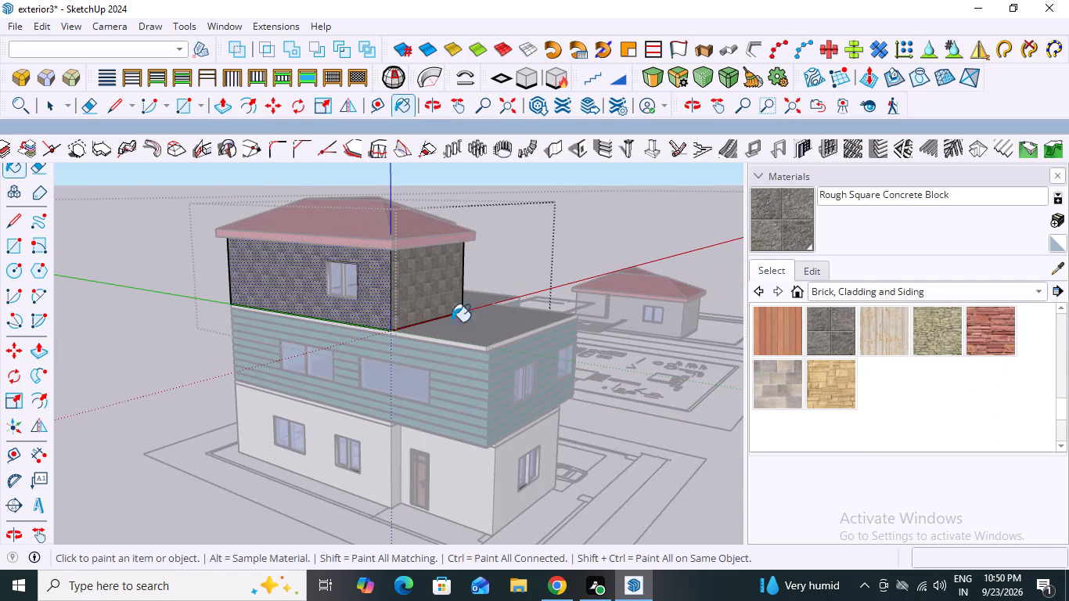
Paint the upper storey's recessed wall, door wall, and remaining side and rear walls with Rough Square Concrete Block, then exit group editing.
{"action": "middle_click_drag", "start_coordinate": [517, 316], "coordinate": [257, 342]}
{"action": "middle_click_drag", "start_coordinate": [472, 254], "coordinate": [326, 290]}
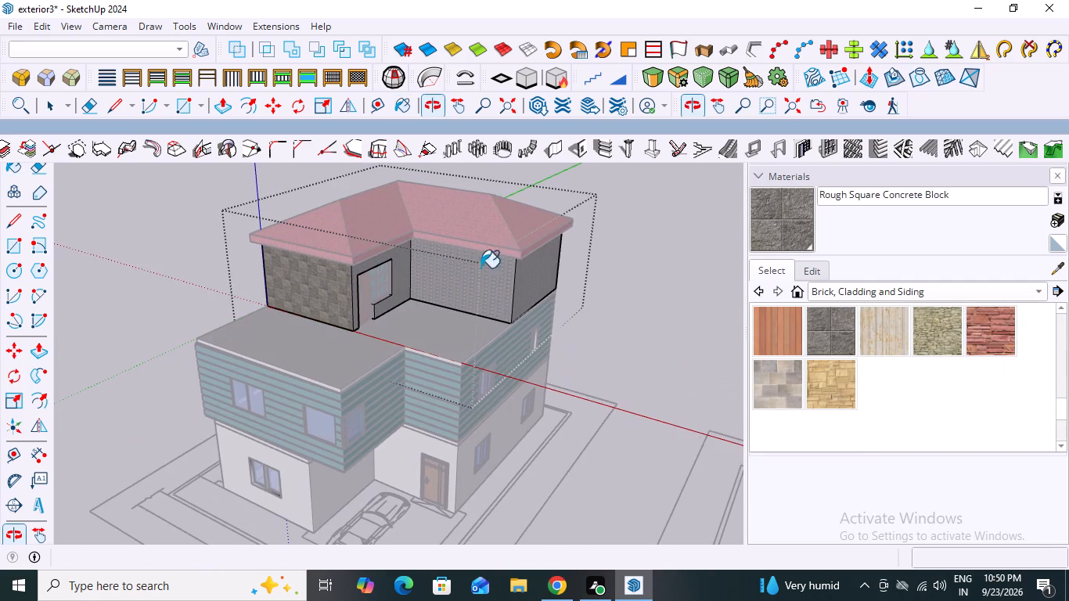
{"action": "left_click", "coordinate": [452, 271]}
{"action": "middle_click_drag", "start_coordinate": [455, 295], "coordinate": [350, 282]}
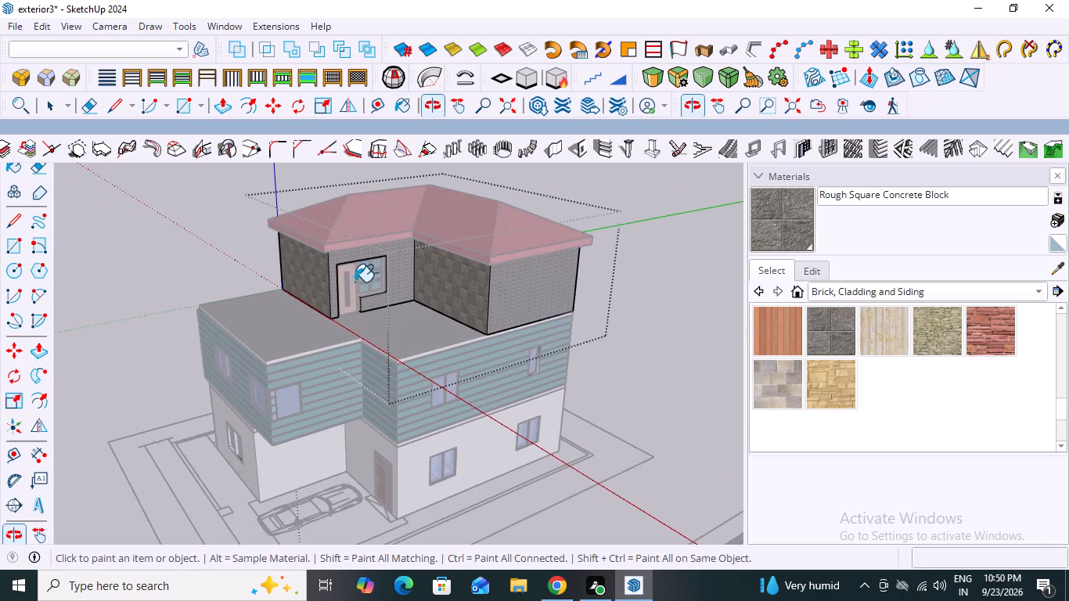
{"action": "scroll", "coordinate": [464, 263], "scroll_direction": "down", "scroll_amount": 1}
{"action": "scroll", "coordinate": [429, 268], "scroll_direction": "up", "scroll_amount": 7}
{"action": "left_click", "coordinate": [380, 275]}
{"action": "scroll", "coordinate": [391, 288], "scroll_direction": "down", "scroll_amount": 4}
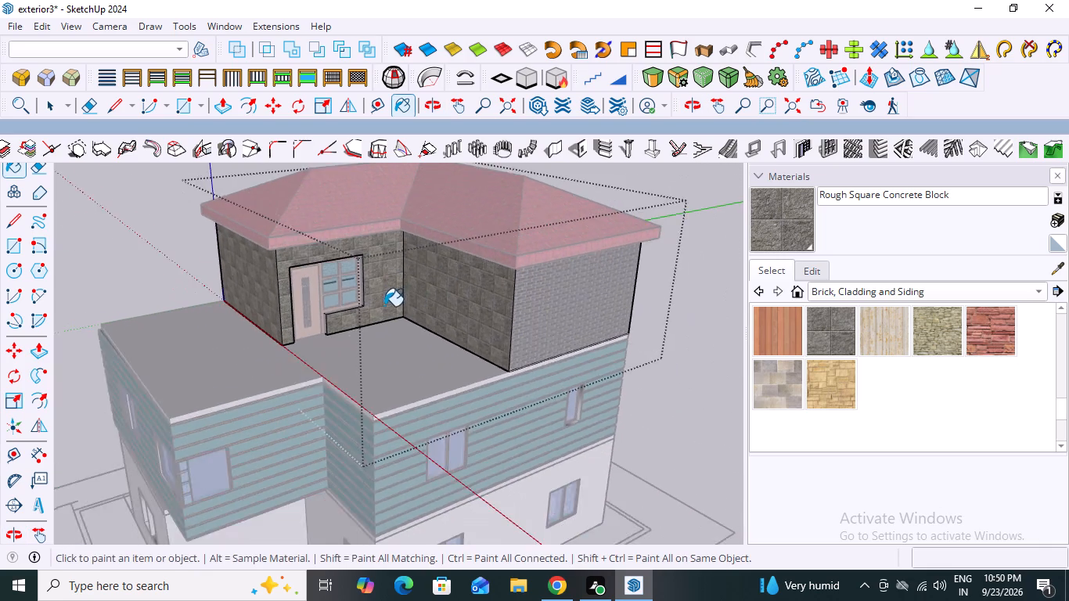
{"action": "scroll", "coordinate": [384, 306], "scroll_direction": "down", "scroll_amount": 2}
{"action": "left_click", "coordinate": [512, 312]}
{"action": "scroll", "coordinate": [601, 325], "scroll_direction": "down", "scroll_amount": 1}
{"action": "middle_click_drag", "start_coordinate": [622, 322], "coordinate": [241, 303]}
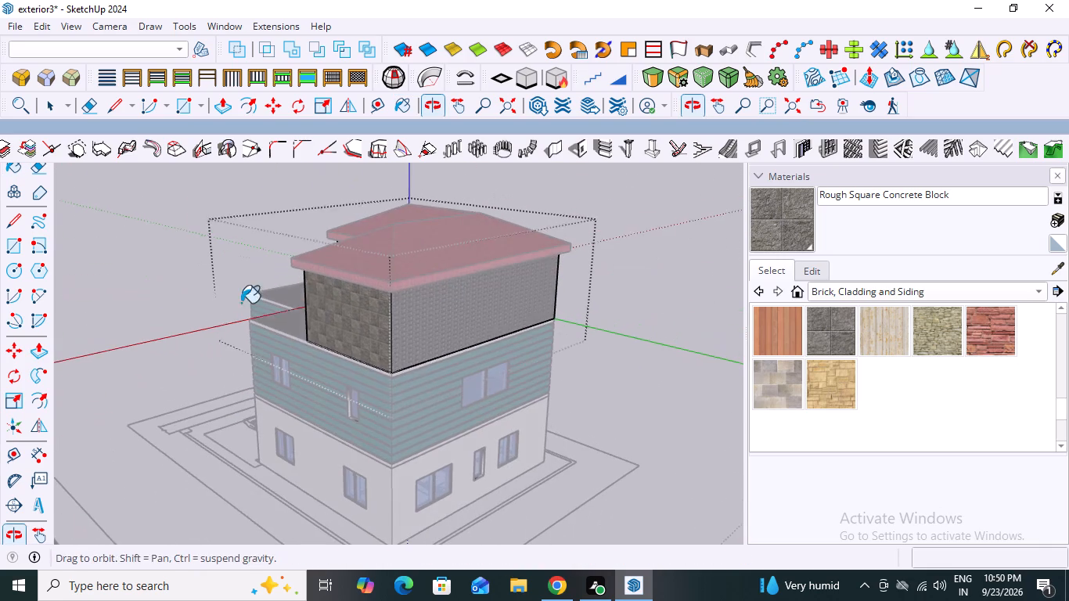
{"action": "left_click", "coordinate": [470, 290]}
{"action": "scroll", "coordinate": [630, 308], "scroll_direction": "down", "scroll_amount": 1}
{"action": "middle_click_drag", "start_coordinate": [630, 308], "coordinate": [176, 321]}
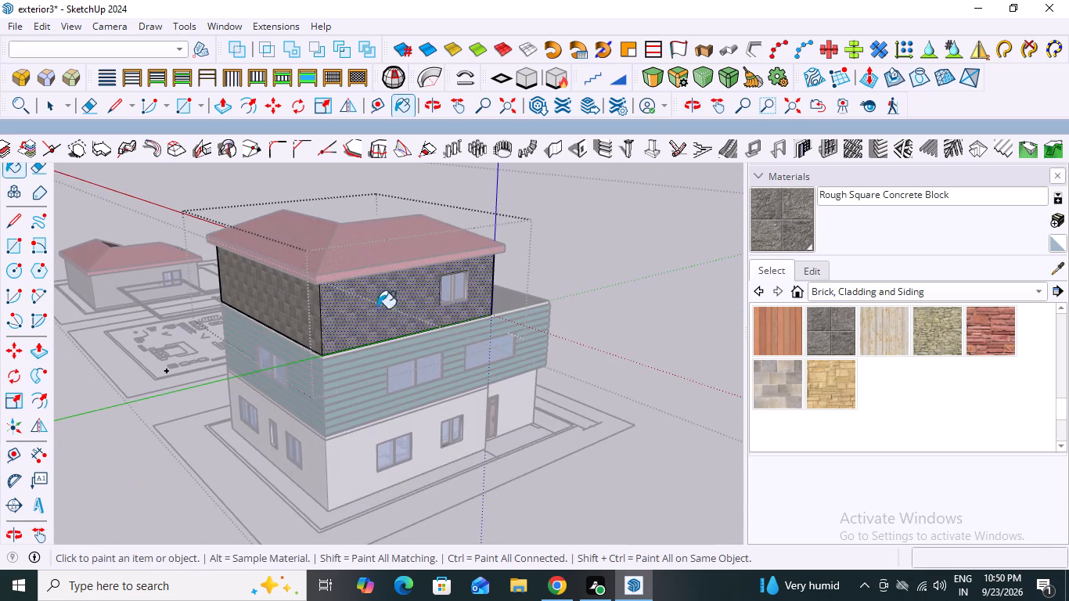
{"action": "scroll", "coordinate": [458, 312], "scroll_direction": "down", "scroll_amount": 5}
{"action": "key", "text": "space"}
{"action": "double_click", "coordinate": [560, 200]}
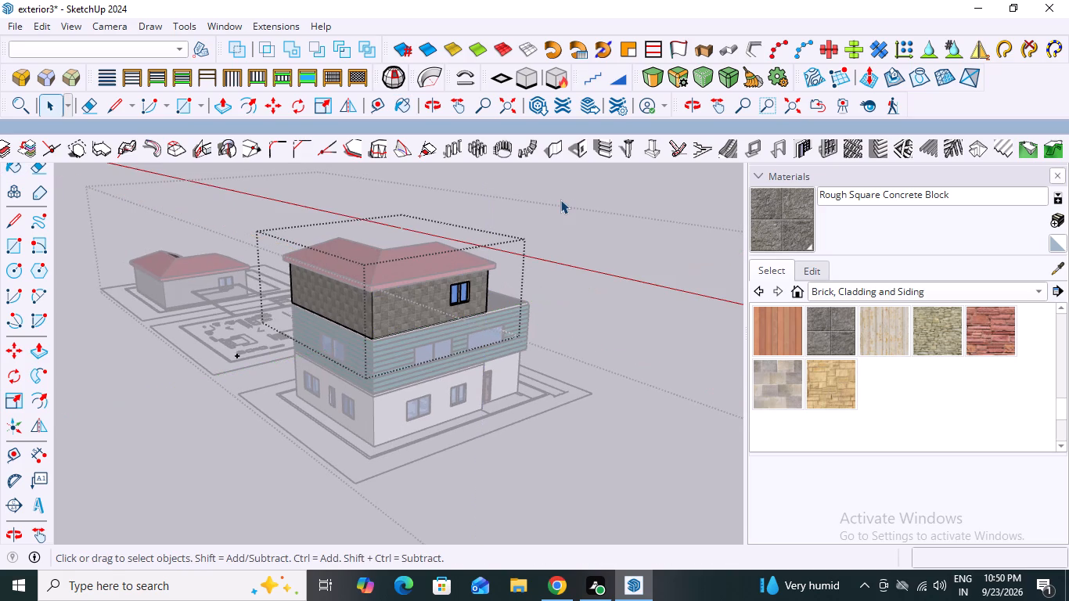
{"action": "scroll", "coordinate": [589, 207], "scroll_direction": "down", "scroll_amount": 2}
{"action": "middle_click_drag", "start_coordinate": [574, 243], "coordinate": [461, 272]}
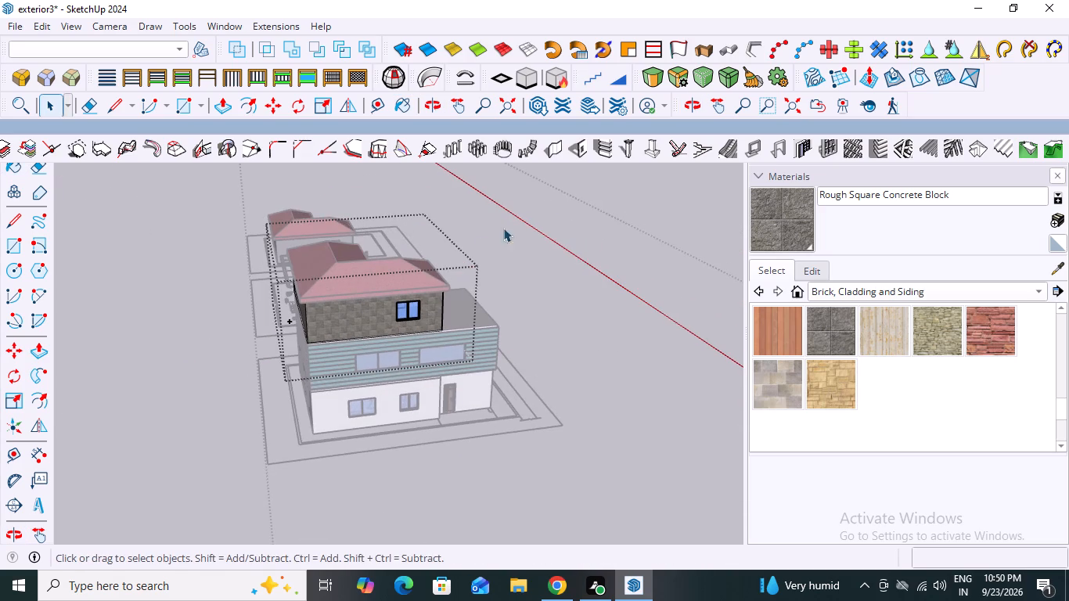
{"action": "double_click", "coordinate": [563, 186]}
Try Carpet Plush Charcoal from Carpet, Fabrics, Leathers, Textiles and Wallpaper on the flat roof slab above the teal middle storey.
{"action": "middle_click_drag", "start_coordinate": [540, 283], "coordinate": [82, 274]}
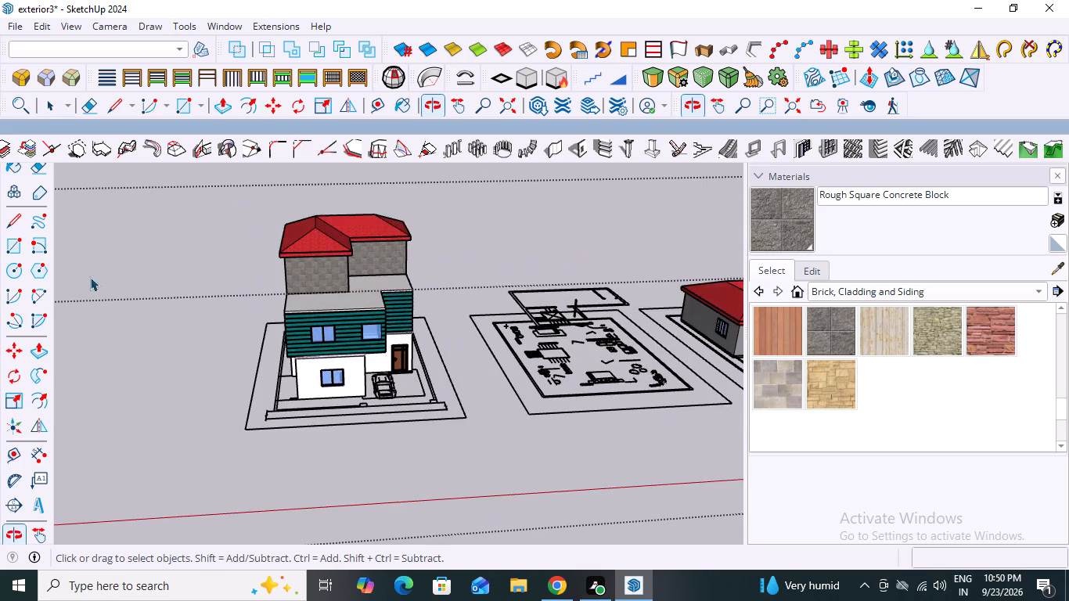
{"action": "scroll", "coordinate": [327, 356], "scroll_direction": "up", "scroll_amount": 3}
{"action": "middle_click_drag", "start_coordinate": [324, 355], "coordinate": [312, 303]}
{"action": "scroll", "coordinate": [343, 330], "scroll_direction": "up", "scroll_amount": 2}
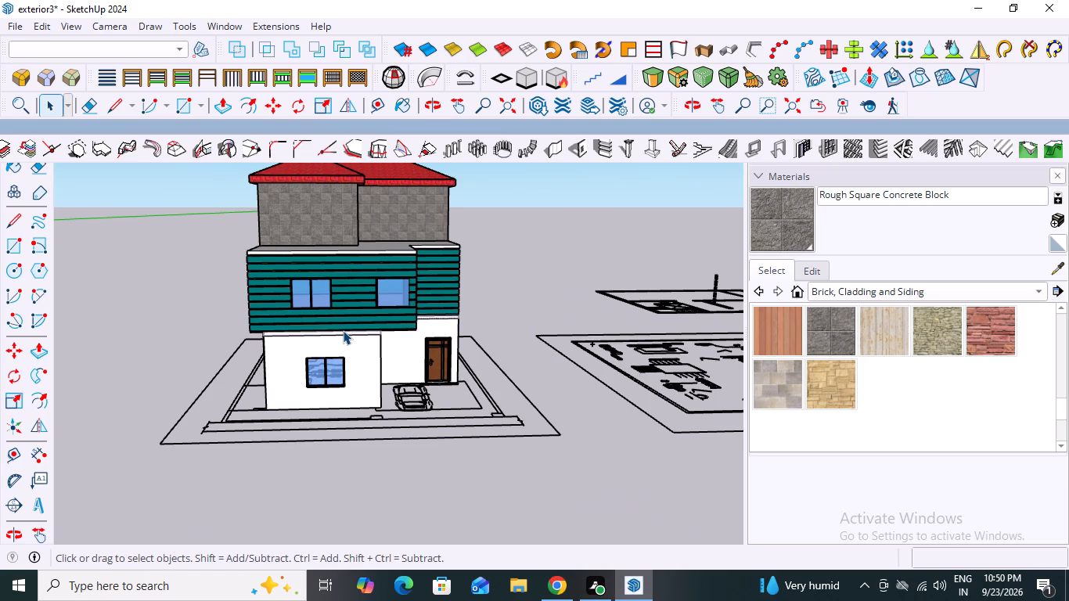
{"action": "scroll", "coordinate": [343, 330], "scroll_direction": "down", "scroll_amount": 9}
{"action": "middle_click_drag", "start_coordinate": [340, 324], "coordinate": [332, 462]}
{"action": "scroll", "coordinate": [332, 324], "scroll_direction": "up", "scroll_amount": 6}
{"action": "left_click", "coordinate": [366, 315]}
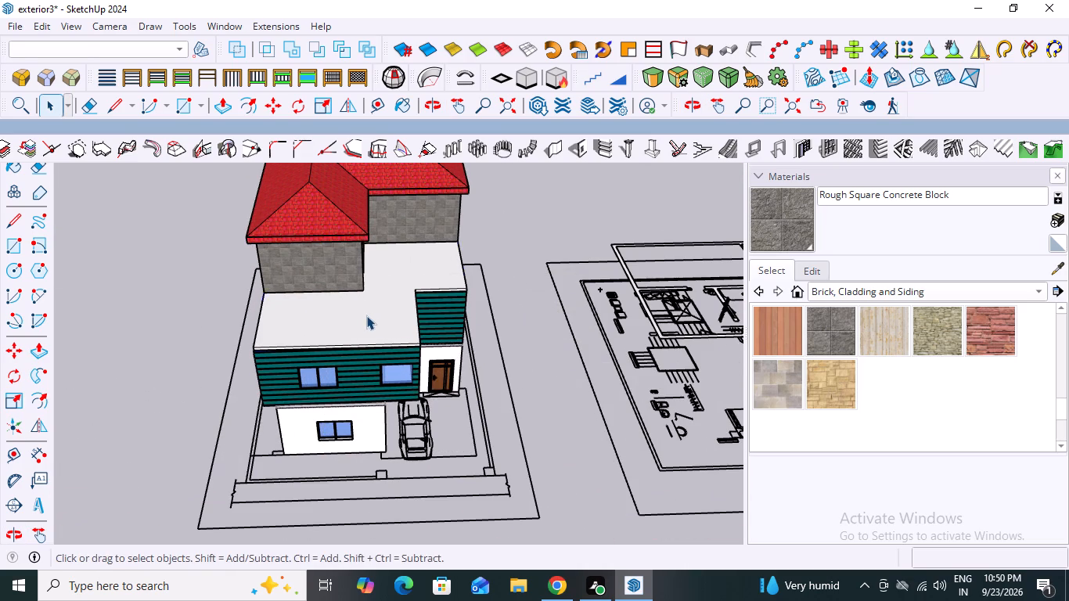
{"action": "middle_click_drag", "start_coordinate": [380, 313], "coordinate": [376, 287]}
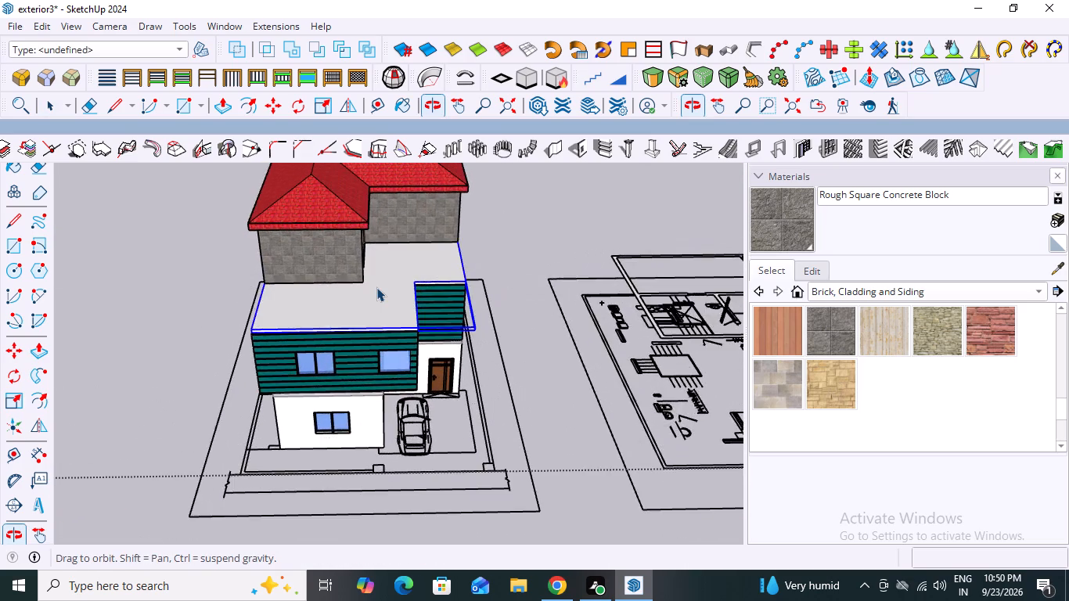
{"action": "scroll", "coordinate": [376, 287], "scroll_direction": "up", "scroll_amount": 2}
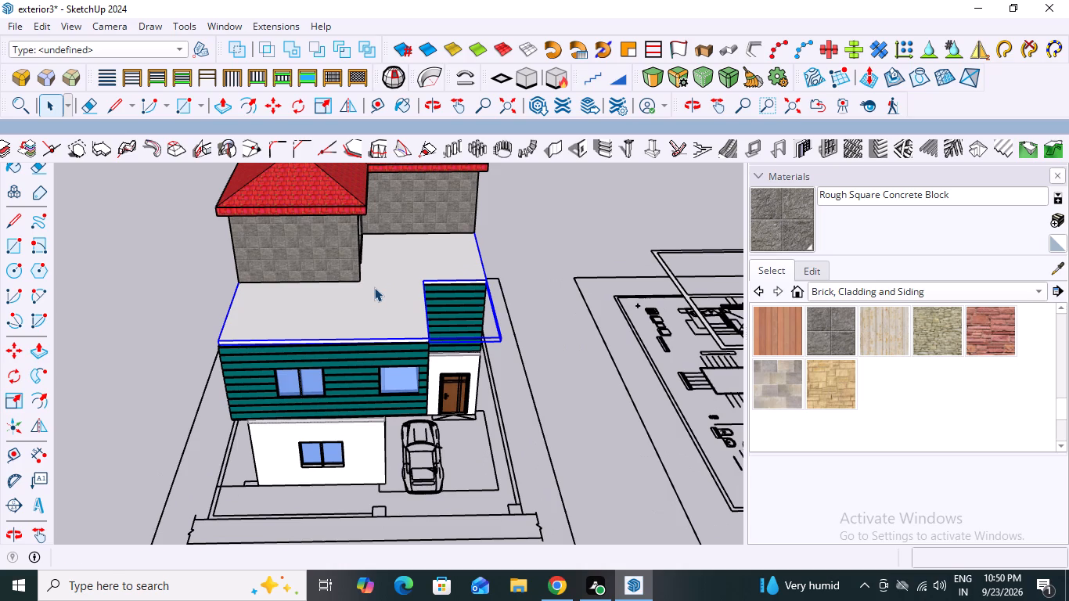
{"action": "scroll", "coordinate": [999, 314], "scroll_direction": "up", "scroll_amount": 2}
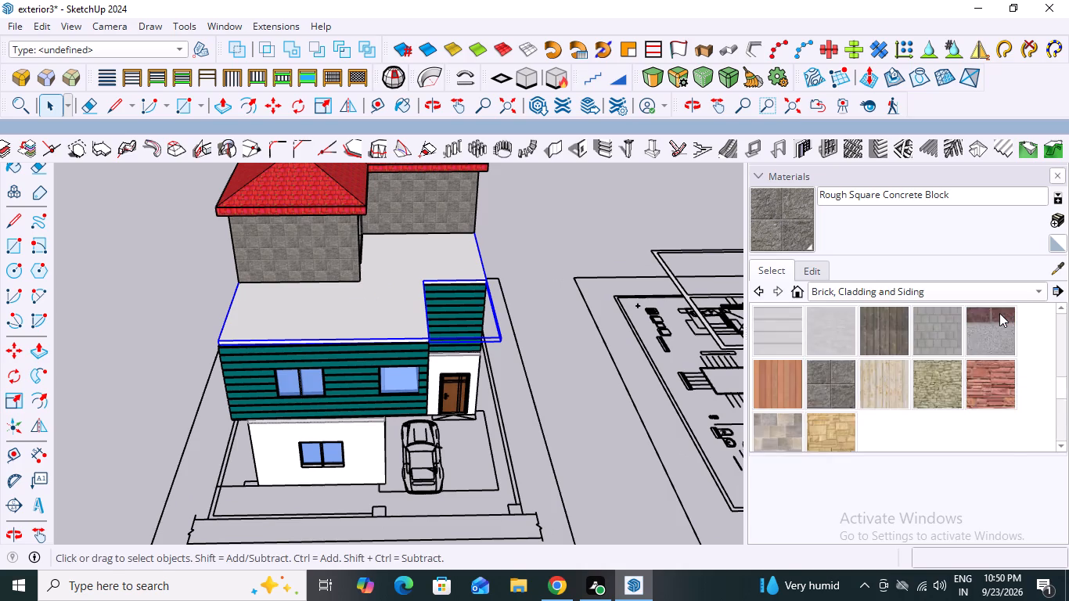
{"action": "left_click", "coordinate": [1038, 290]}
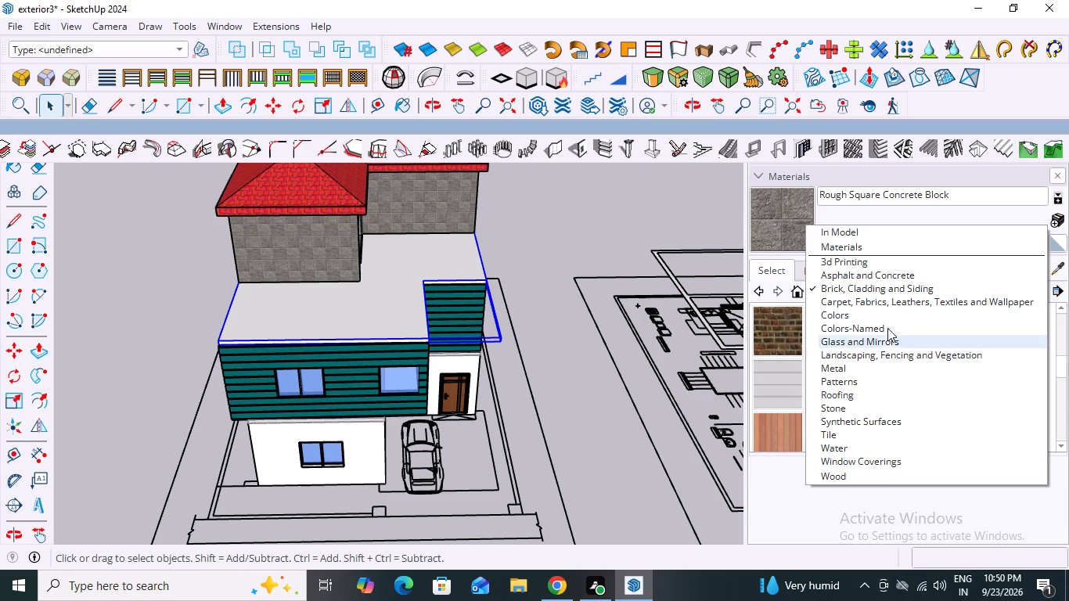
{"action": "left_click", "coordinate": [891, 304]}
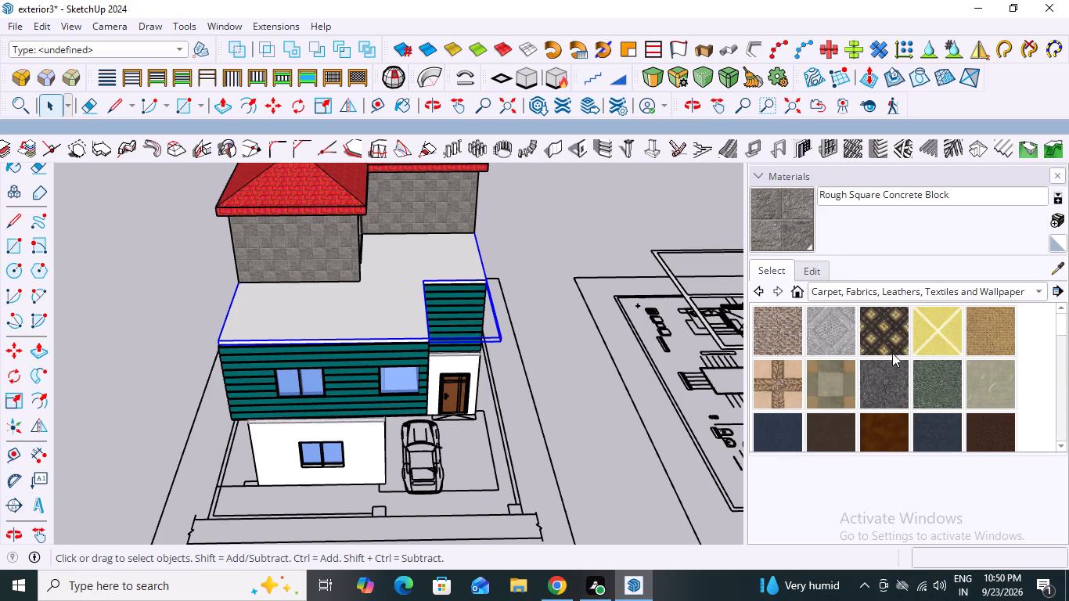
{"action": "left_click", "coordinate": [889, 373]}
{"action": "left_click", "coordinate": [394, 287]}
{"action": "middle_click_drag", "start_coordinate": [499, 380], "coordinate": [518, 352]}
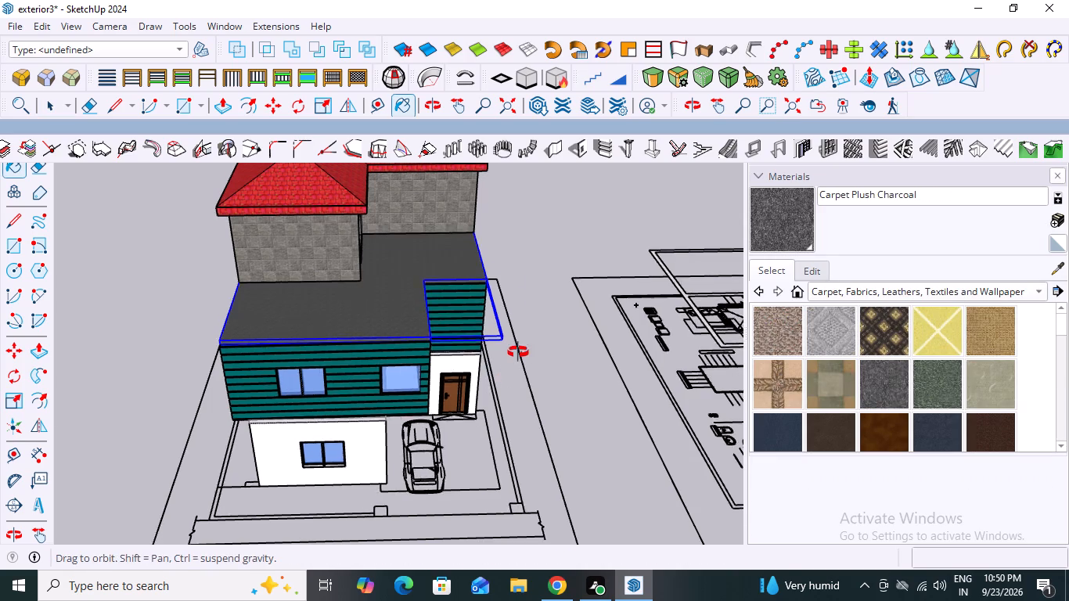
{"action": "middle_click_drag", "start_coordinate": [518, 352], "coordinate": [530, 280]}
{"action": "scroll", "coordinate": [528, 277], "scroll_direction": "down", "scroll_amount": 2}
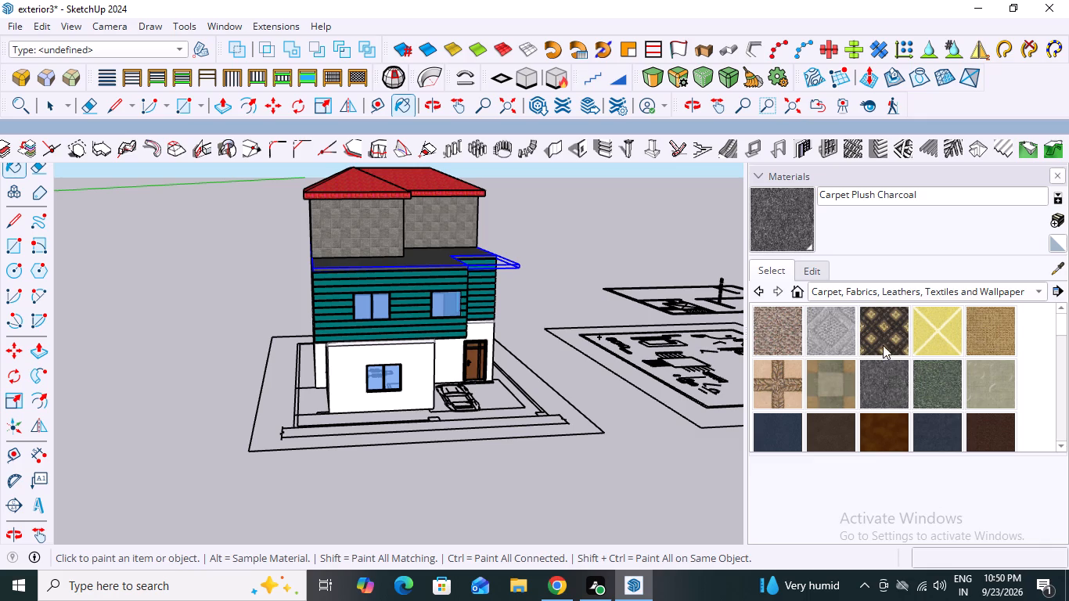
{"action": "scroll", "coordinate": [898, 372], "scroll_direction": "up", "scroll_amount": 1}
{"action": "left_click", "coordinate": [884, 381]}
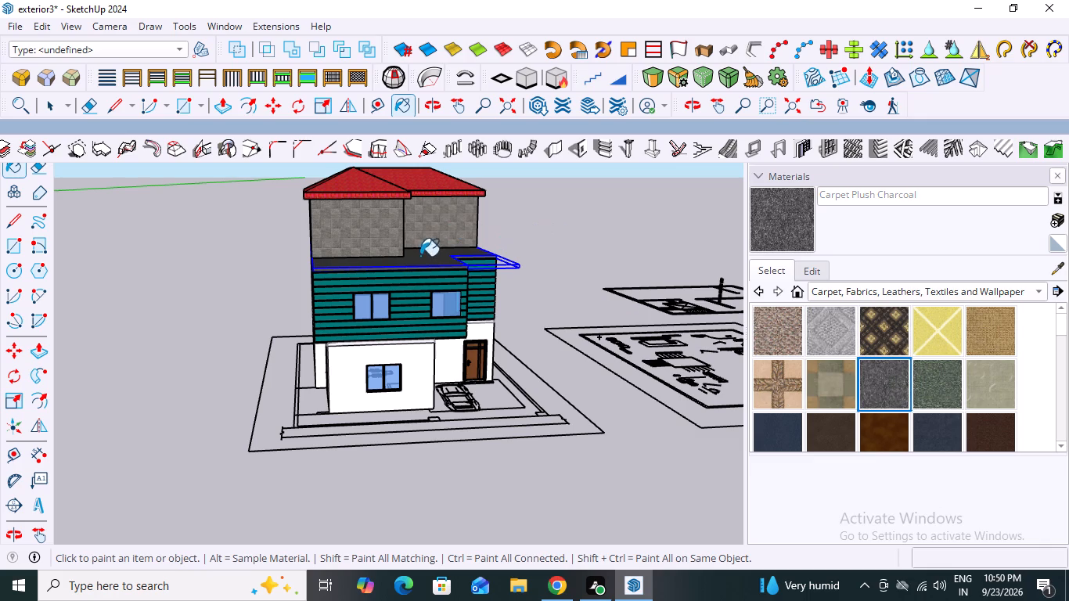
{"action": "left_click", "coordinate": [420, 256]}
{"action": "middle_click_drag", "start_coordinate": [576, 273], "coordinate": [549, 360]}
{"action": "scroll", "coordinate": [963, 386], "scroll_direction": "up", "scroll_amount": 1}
Paint the flat roof slab above the teal middle storey with Fabric Linen.
{"action": "left_click", "coordinate": [992, 383]}
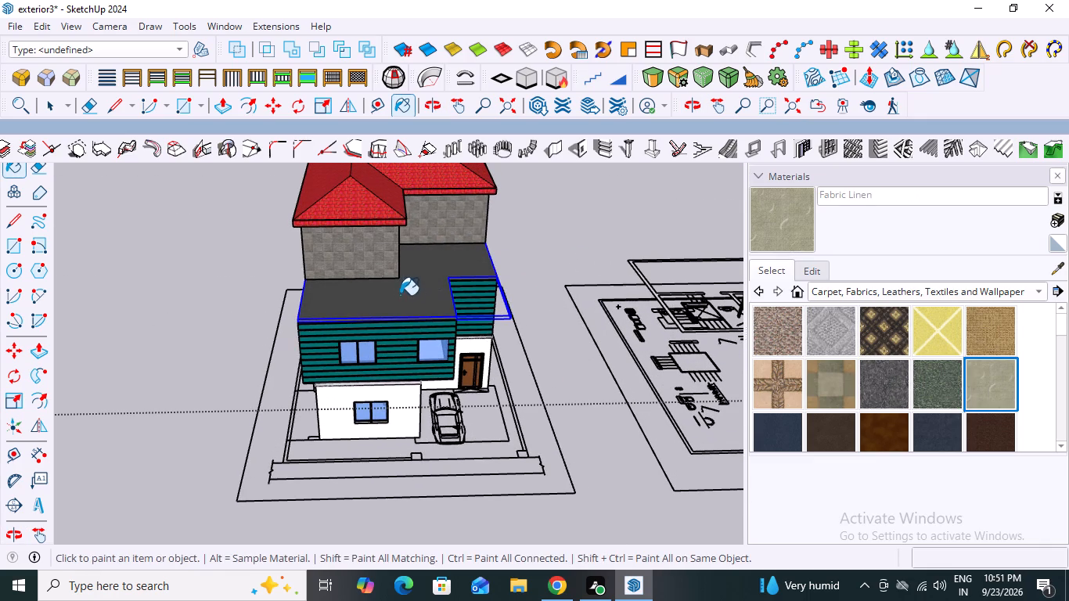
{"action": "left_click", "coordinate": [401, 295]}
{"action": "middle_click_drag", "start_coordinate": [549, 344], "coordinate": [542, 305]}
{"action": "scroll", "coordinate": [520, 329], "scroll_direction": "up", "scroll_amount": 3}
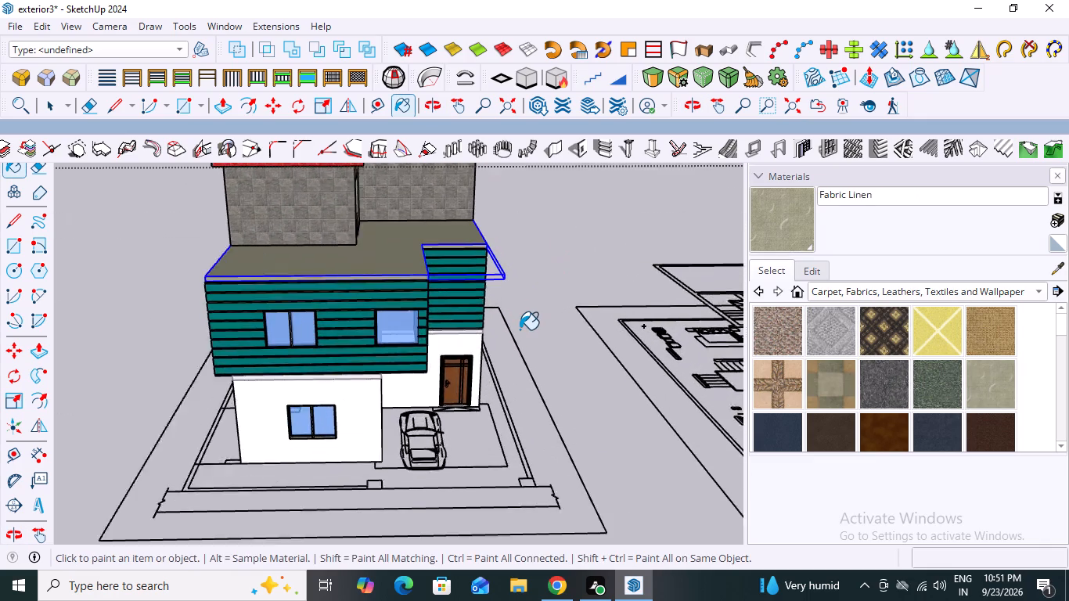
{"action": "scroll", "coordinate": [520, 329], "scroll_direction": "up", "scroll_amount": 1}
{"action": "scroll", "coordinate": [520, 329], "scroll_direction": "down", "scroll_amount": 7}
{"action": "middle_click_drag", "start_coordinate": [517, 351], "coordinate": [524, 284]}
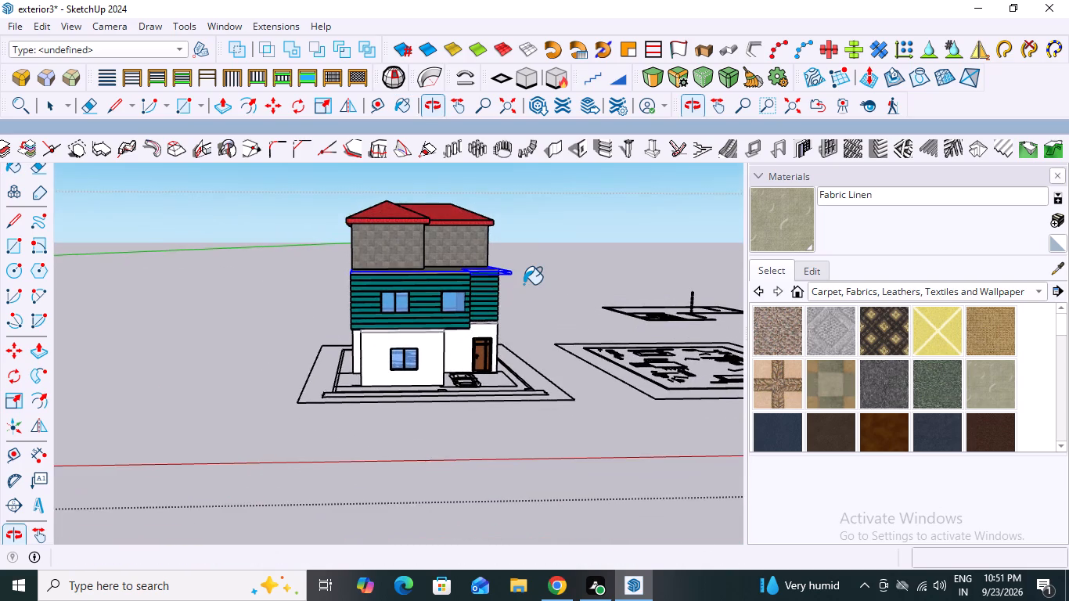
{"action": "scroll", "coordinate": [524, 284], "scroll_direction": "up", "scroll_amount": 3}
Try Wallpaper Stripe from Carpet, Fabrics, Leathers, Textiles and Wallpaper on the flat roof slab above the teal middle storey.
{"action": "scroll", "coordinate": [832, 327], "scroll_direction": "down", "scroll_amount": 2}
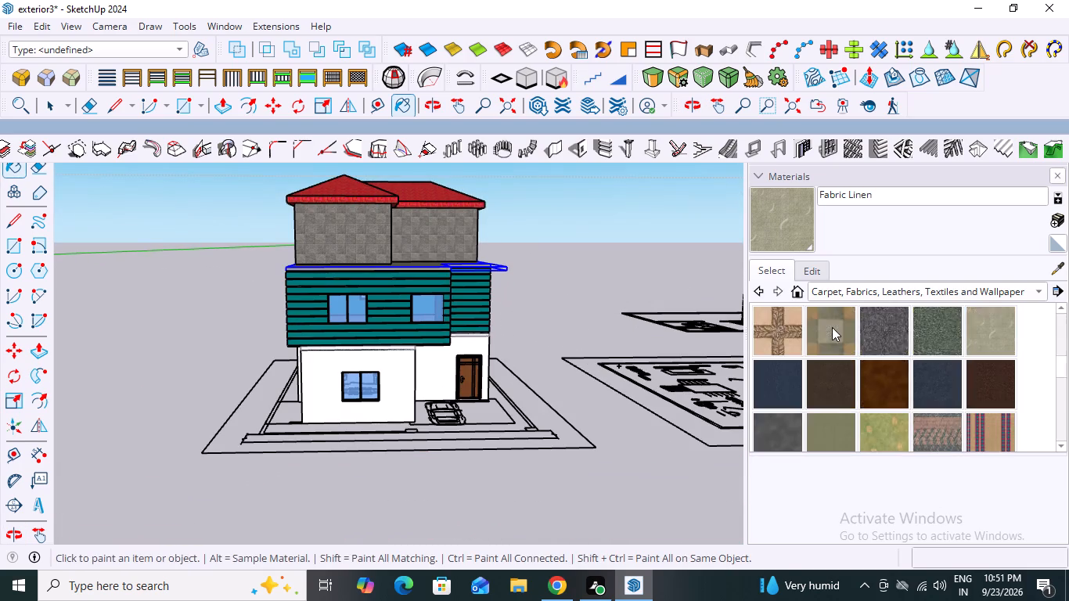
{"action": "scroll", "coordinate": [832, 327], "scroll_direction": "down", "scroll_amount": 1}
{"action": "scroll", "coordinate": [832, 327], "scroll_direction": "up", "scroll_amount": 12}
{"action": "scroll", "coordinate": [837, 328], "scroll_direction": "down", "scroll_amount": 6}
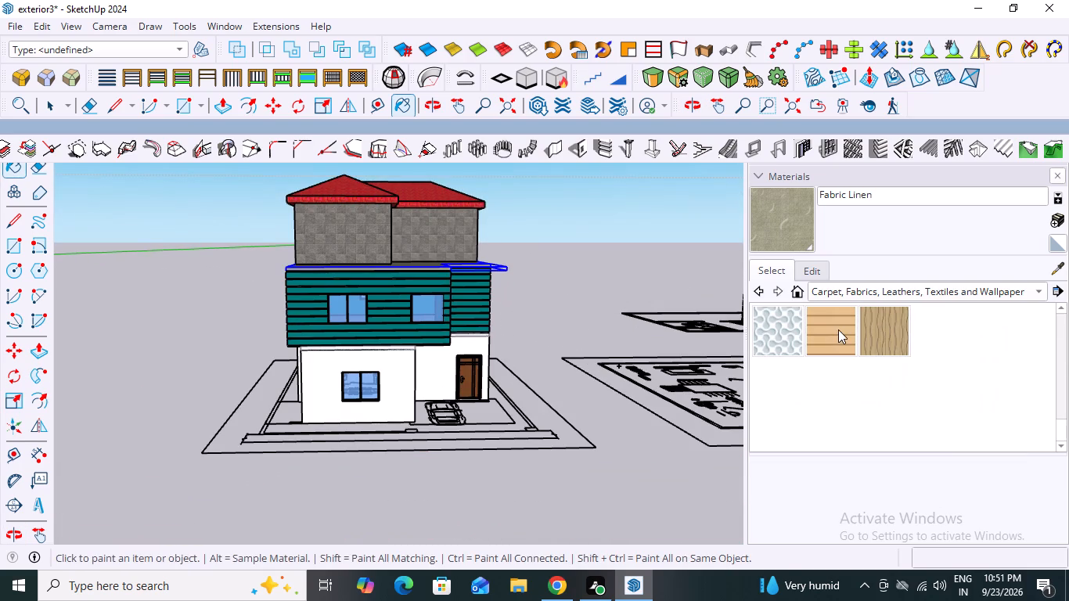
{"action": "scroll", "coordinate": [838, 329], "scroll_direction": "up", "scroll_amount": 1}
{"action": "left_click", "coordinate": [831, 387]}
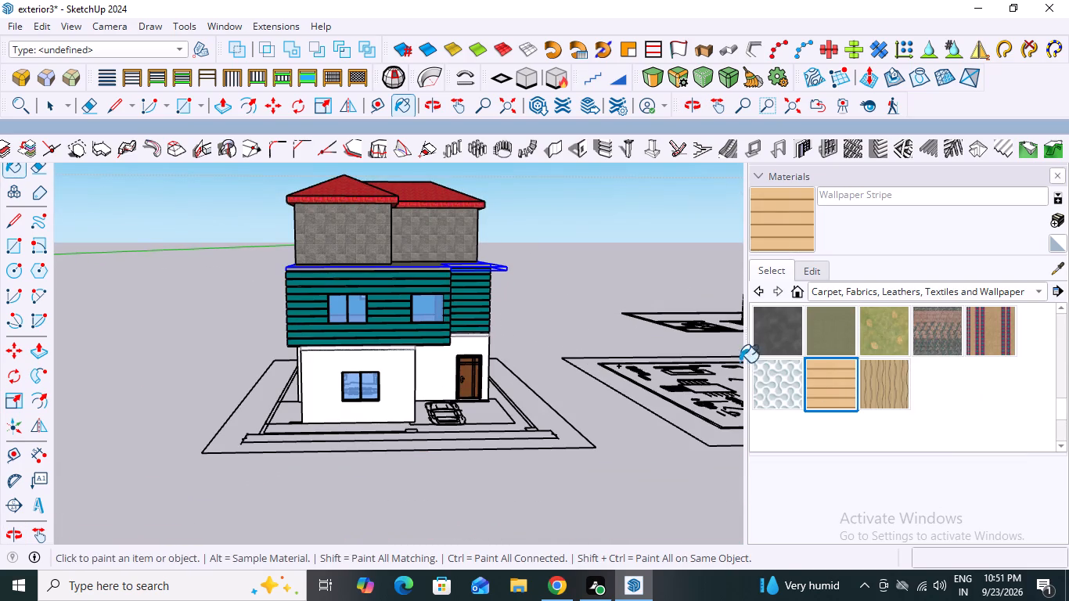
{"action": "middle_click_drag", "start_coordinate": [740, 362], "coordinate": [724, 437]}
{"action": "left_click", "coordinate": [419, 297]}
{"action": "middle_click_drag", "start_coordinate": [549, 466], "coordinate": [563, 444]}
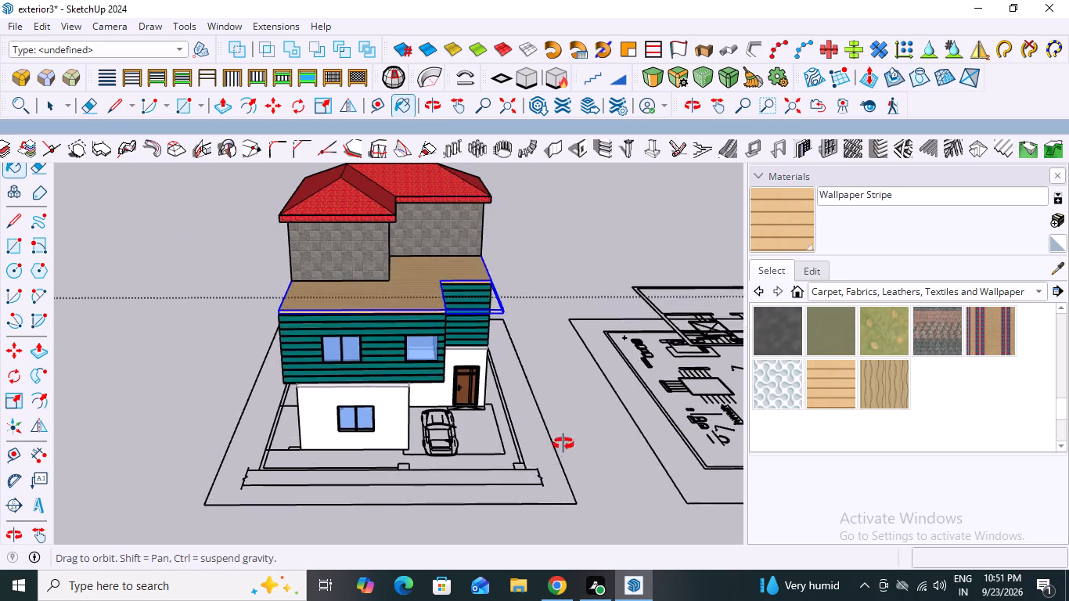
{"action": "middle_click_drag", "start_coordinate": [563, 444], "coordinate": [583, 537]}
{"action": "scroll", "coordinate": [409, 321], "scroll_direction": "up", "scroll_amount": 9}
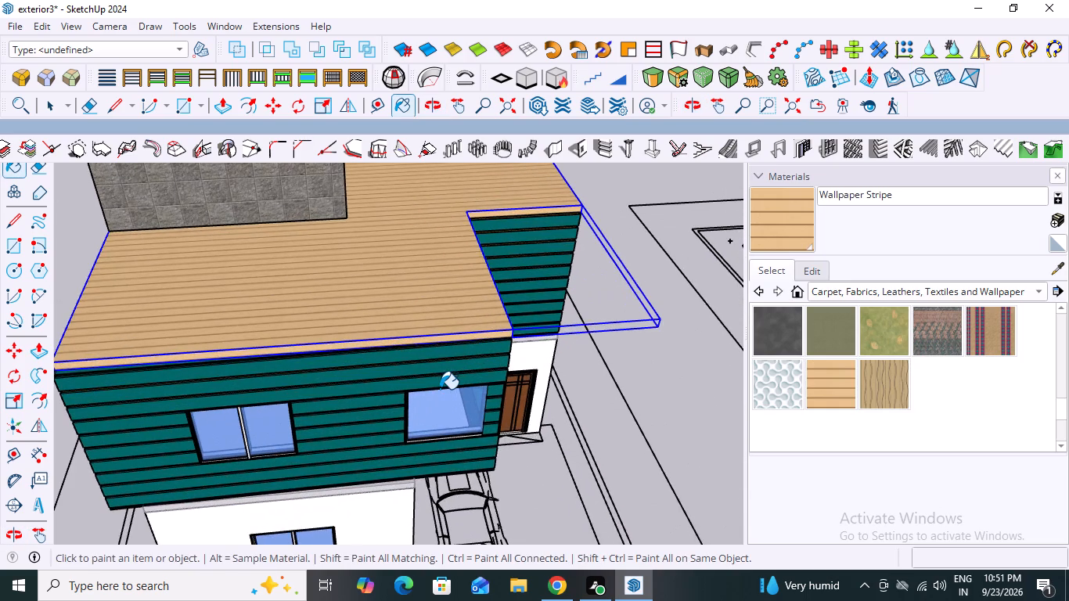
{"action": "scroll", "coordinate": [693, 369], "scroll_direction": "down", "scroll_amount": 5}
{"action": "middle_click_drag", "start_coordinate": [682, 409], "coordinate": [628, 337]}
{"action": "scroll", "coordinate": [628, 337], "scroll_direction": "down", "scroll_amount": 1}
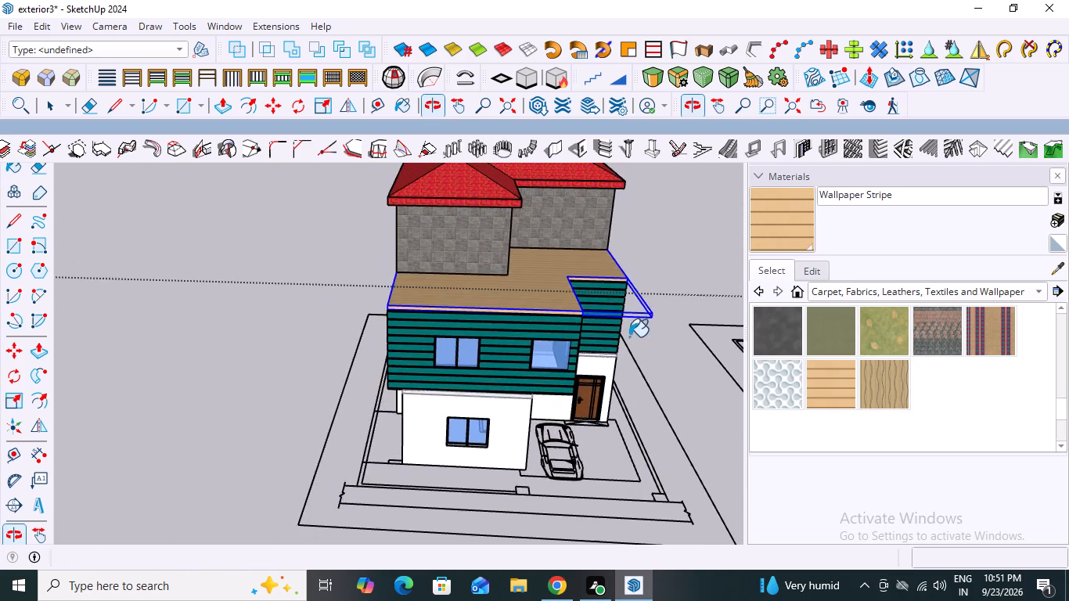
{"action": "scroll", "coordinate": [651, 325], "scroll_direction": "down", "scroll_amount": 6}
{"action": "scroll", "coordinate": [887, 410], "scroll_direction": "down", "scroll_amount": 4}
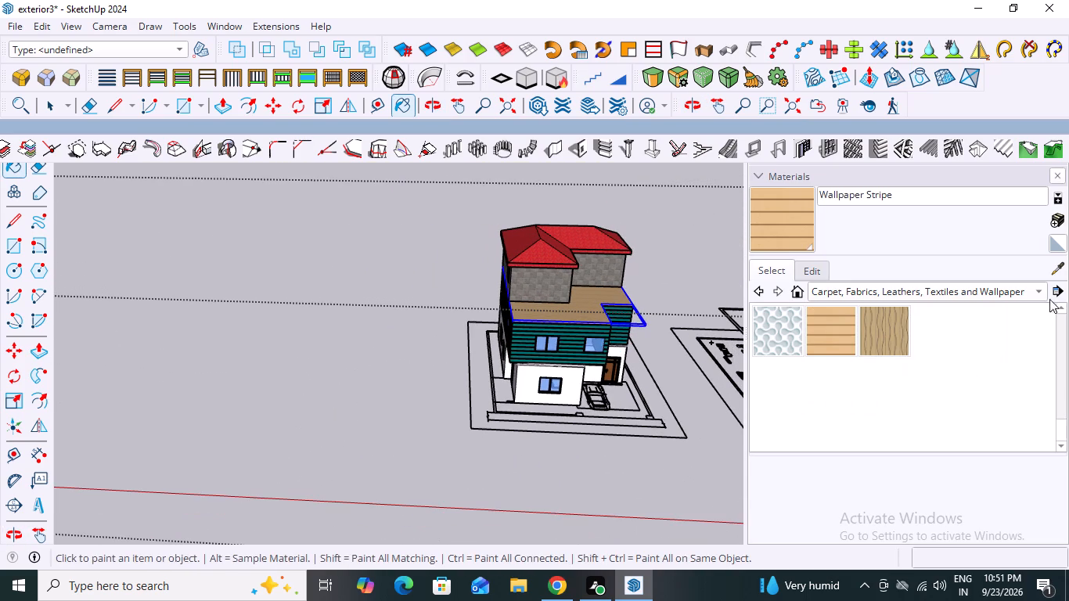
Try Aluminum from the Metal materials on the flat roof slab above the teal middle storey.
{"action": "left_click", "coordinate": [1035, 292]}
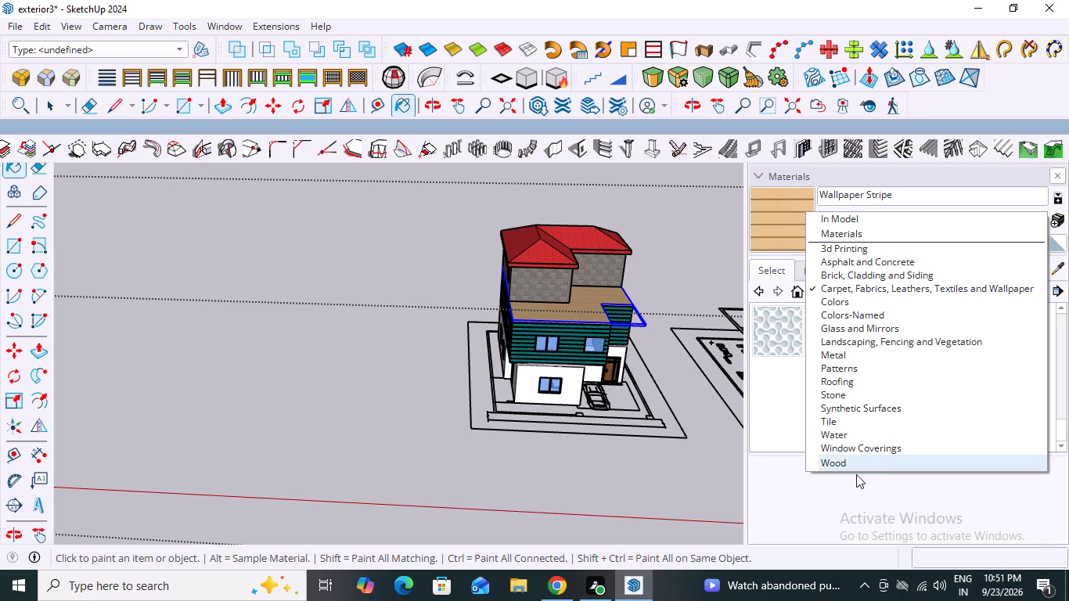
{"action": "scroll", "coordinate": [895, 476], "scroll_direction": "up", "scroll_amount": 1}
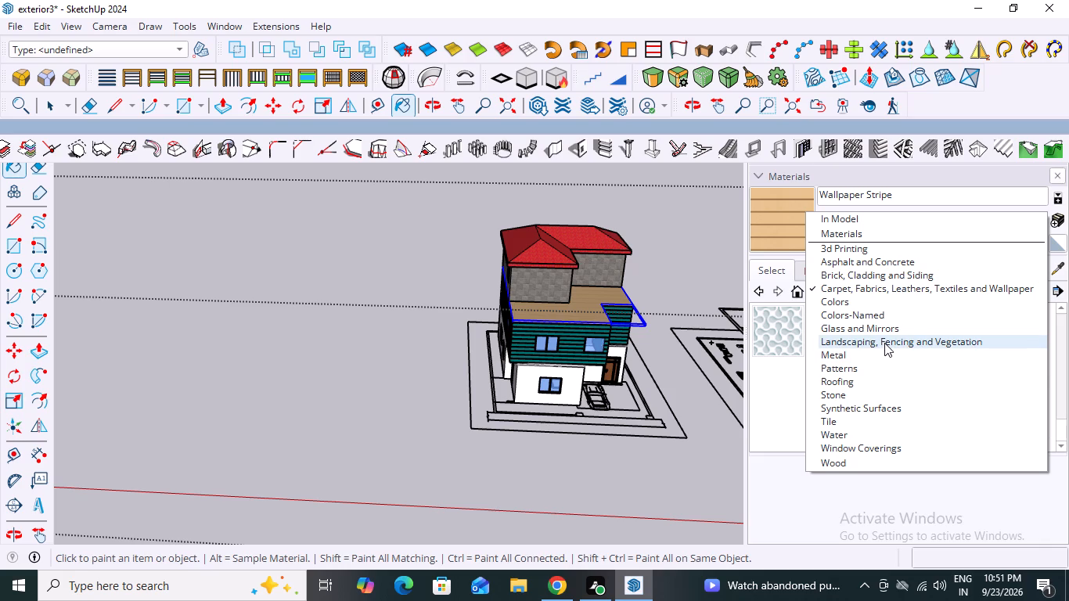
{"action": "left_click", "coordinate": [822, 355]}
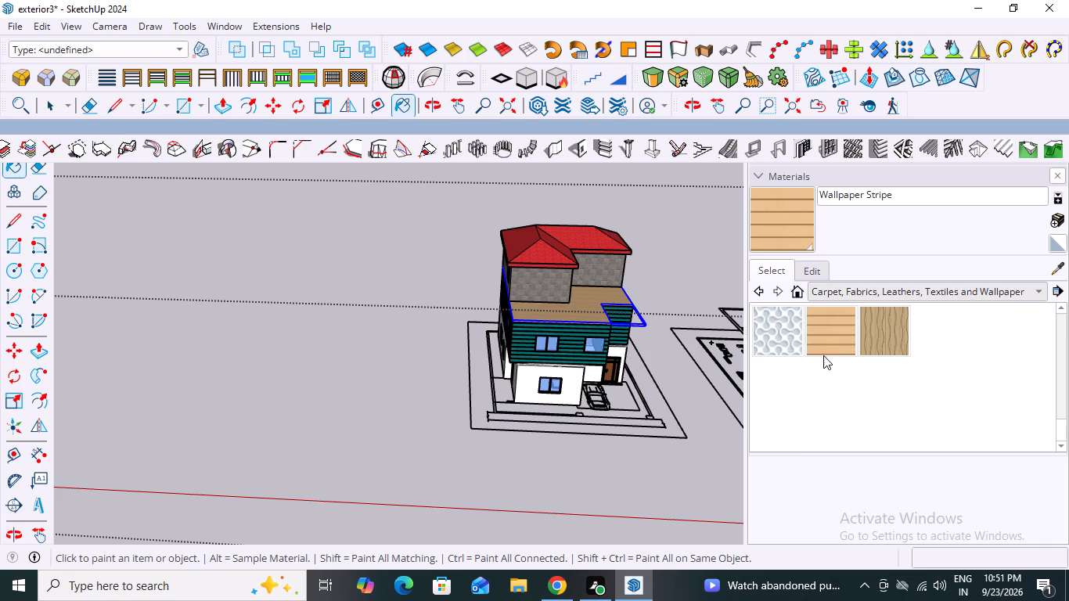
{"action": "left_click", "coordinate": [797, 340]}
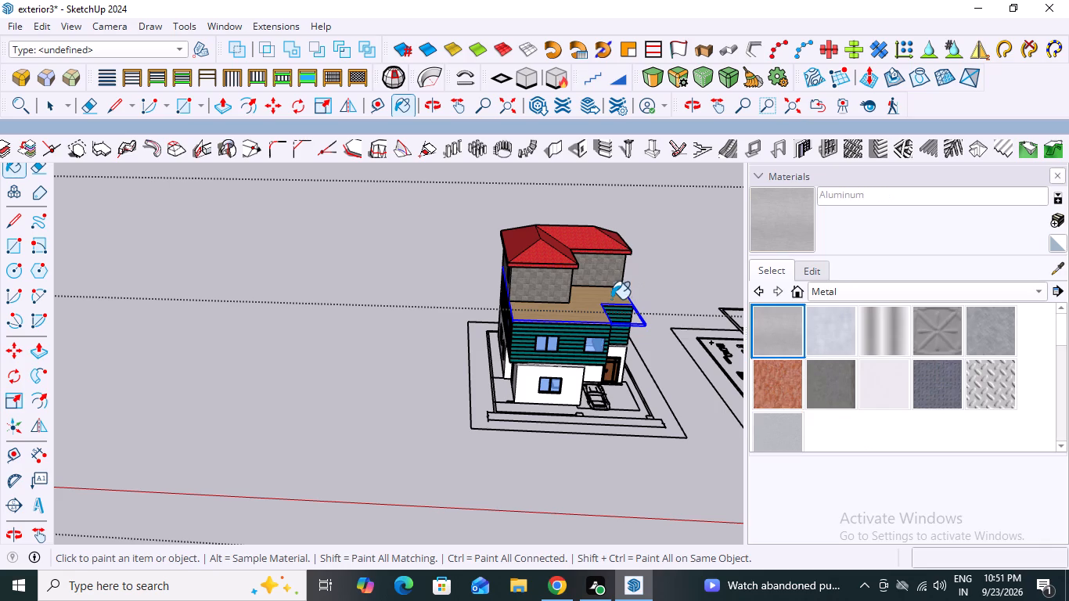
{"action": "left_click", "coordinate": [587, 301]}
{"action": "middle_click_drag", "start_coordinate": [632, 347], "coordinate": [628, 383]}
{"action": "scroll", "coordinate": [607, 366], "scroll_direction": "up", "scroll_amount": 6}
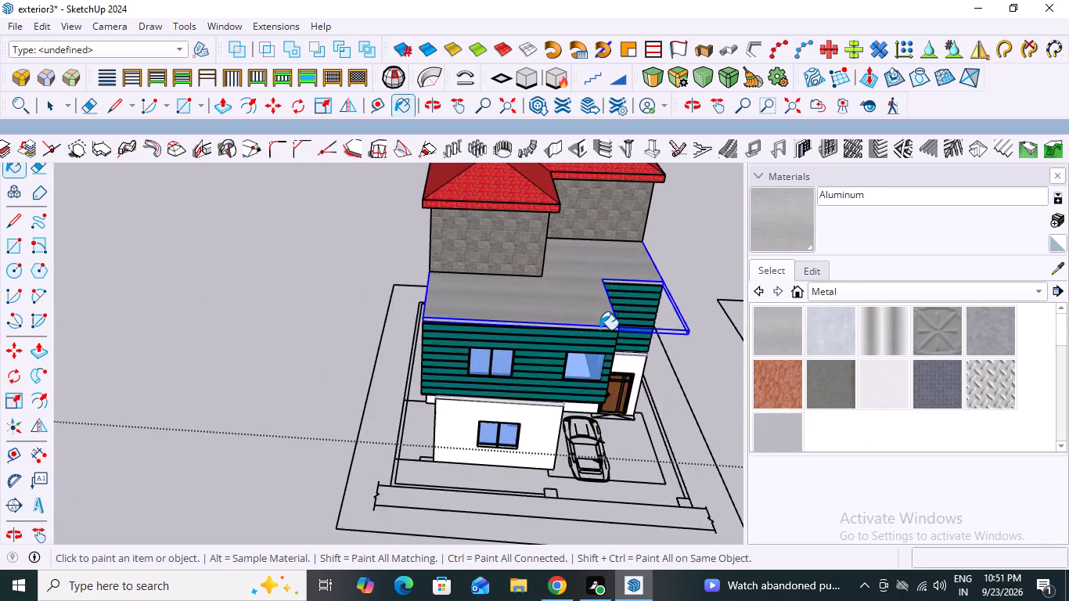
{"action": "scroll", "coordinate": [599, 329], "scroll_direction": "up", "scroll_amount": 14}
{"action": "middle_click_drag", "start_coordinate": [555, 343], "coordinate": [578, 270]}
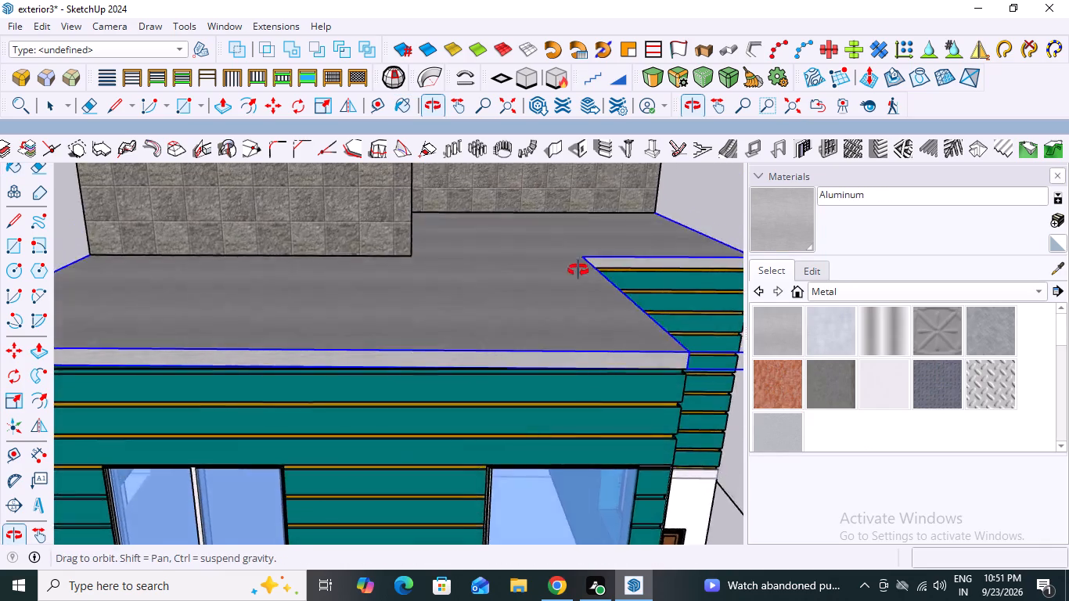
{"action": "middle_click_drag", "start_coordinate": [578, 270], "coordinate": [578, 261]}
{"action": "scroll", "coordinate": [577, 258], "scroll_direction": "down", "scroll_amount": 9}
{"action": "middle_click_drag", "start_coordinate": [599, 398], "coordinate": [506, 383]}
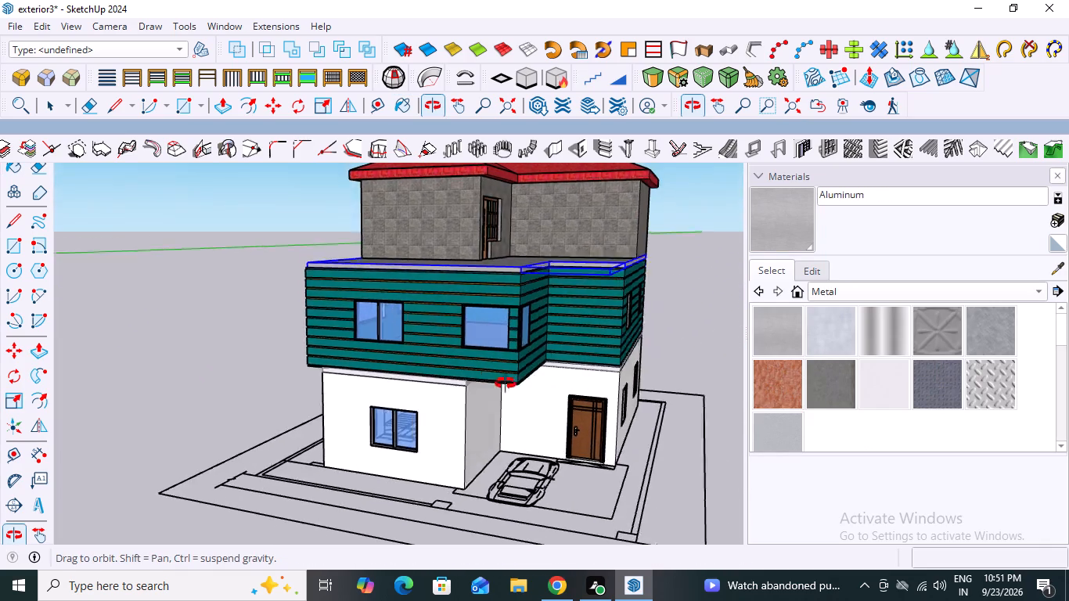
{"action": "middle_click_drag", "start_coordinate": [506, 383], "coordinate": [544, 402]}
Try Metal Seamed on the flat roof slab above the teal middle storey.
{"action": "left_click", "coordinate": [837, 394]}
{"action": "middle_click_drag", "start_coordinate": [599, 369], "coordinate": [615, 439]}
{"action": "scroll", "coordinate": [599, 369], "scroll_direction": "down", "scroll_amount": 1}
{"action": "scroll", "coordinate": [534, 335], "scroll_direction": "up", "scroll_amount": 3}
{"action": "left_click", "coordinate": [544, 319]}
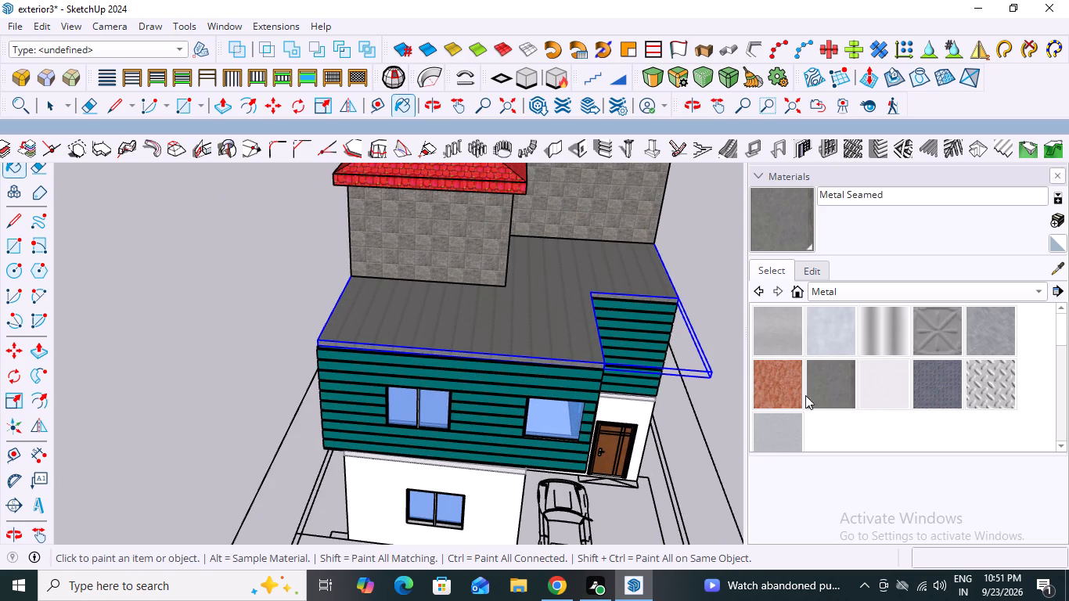
Paint the flat roof slab above the teal middle storey with Aluminum from Metal, then clear the selection.
{"action": "left_click", "coordinate": [793, 343]}
{"action": "left_click", "coordinate": [534, 334]}
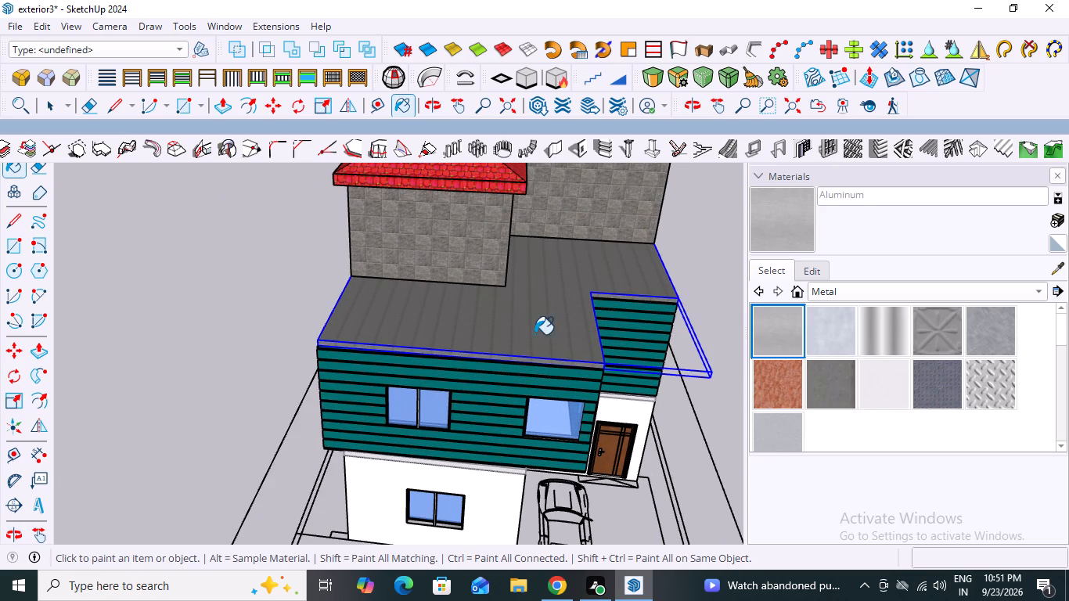
{"action": "middle_click_drag", "start_coordinate": [646, 447], "coordinate": [634, 372]}
{"action": "scroll", "coordinate": [632, 367], "scroll_direction": "up", "scroll_amount": 1}
{"action": "scroll", "coordinate": [632, 367], "scroll_direction": "down", "scroll_amount": 3}
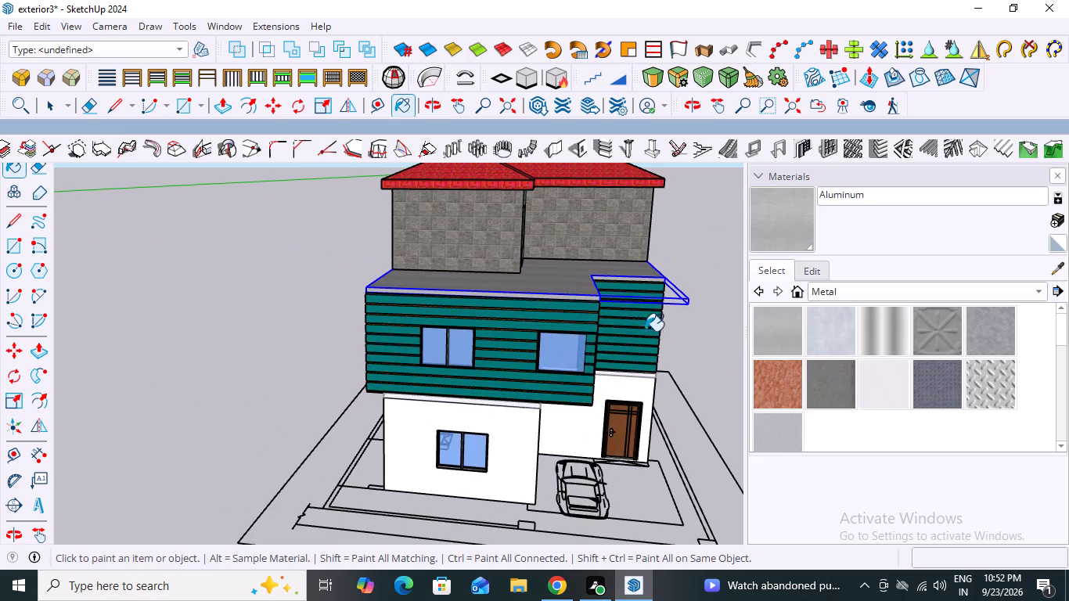
{"action": "key", "text": "space"}
{"action": "double_click", "coordinate": [678, 259]}
{"action": "middle_click_drag", "start_coordinate": [647, 402], "coordinate": [718, 373]}
{"action": "scroll", "coordinate": [663, 194], "scroll_direction": "up", "scroll_amount": 2}
{"action": "double_click", "coordinate": [663, 194]}
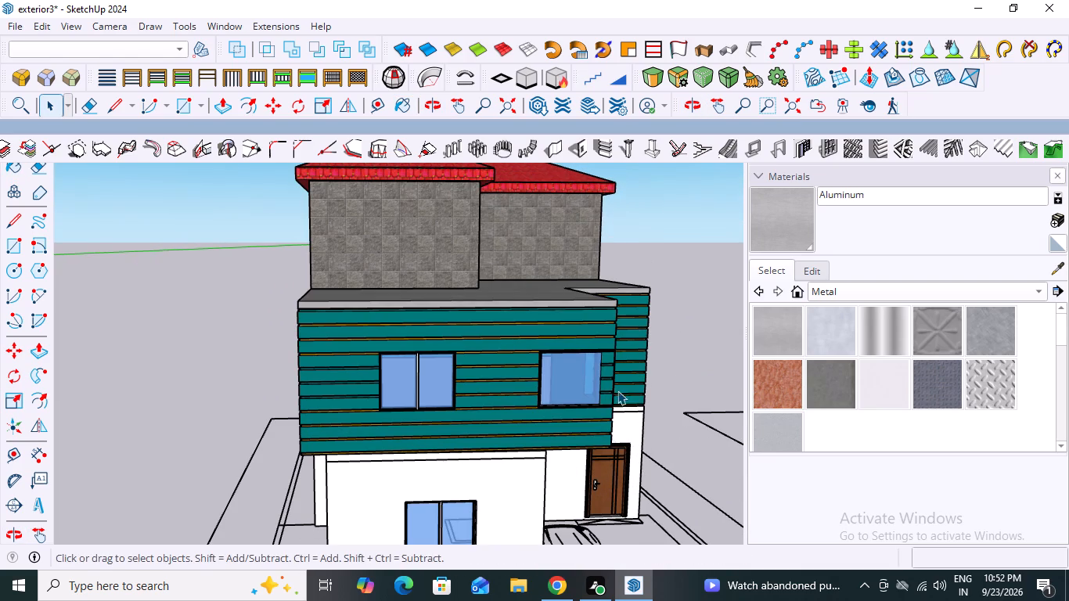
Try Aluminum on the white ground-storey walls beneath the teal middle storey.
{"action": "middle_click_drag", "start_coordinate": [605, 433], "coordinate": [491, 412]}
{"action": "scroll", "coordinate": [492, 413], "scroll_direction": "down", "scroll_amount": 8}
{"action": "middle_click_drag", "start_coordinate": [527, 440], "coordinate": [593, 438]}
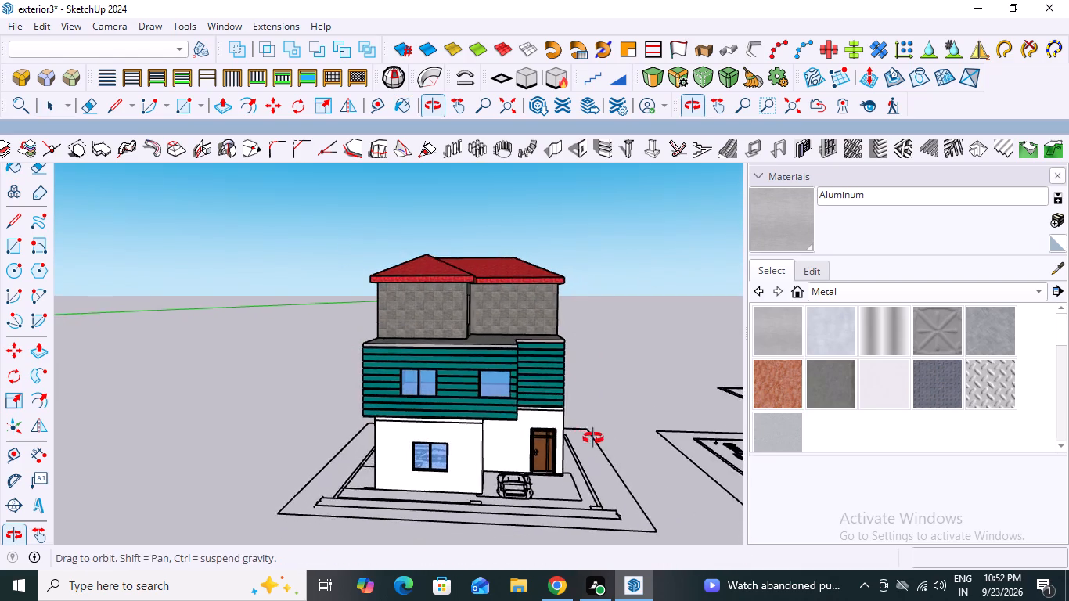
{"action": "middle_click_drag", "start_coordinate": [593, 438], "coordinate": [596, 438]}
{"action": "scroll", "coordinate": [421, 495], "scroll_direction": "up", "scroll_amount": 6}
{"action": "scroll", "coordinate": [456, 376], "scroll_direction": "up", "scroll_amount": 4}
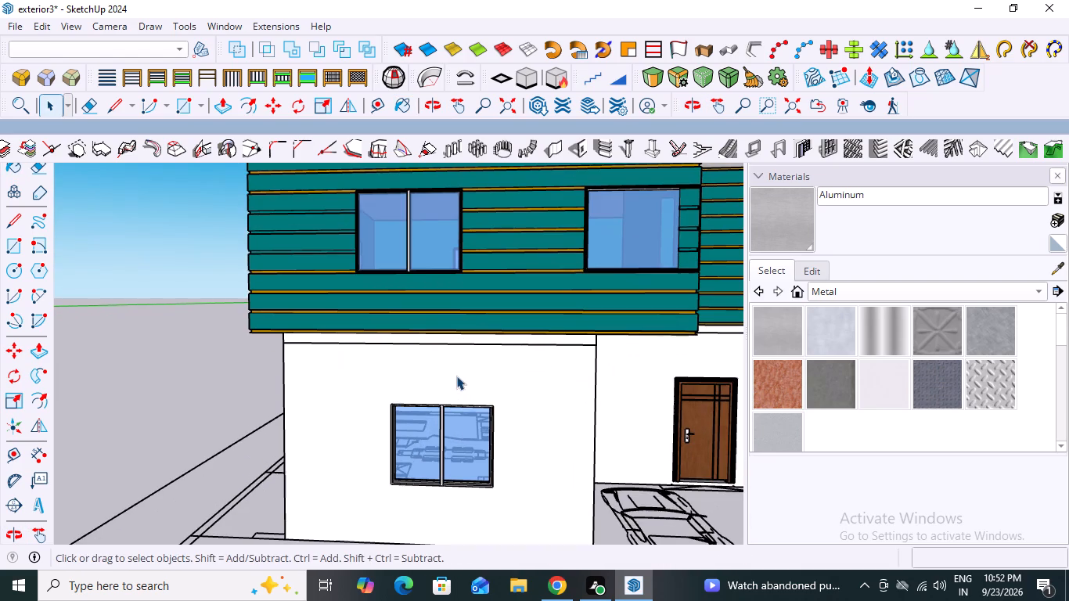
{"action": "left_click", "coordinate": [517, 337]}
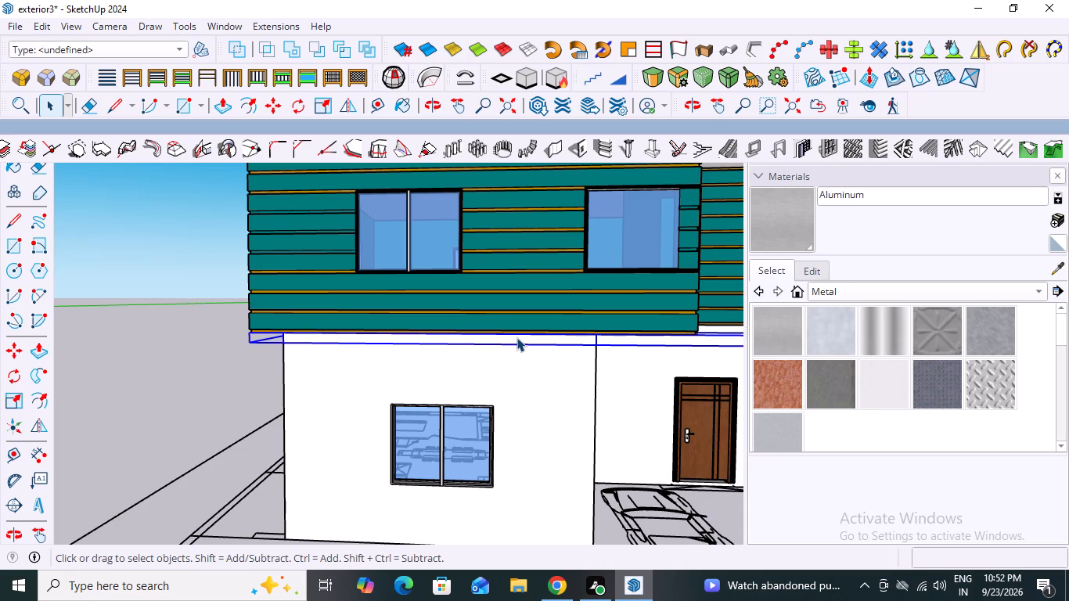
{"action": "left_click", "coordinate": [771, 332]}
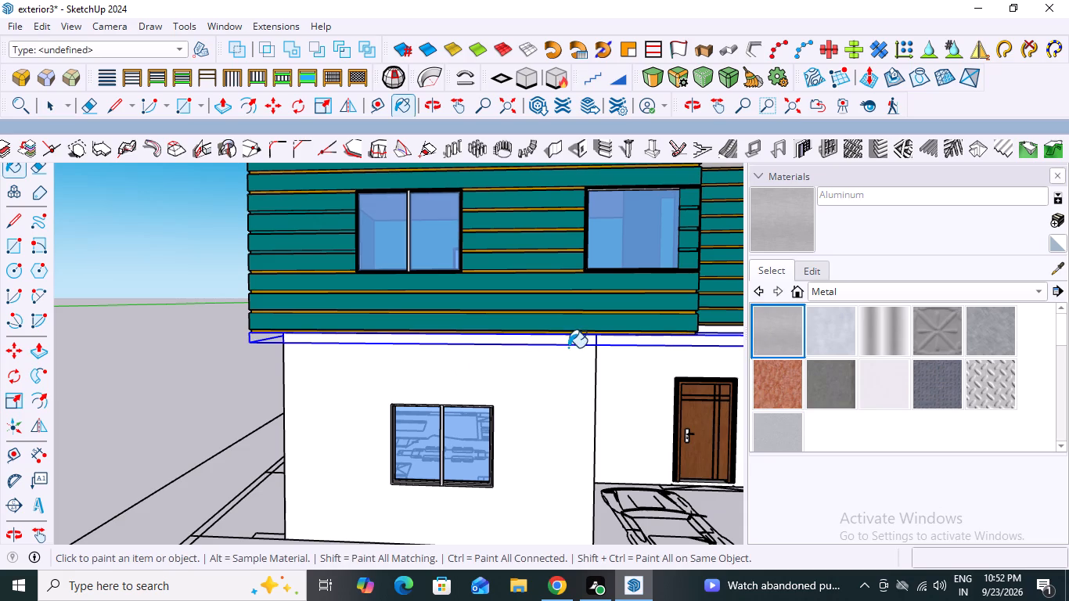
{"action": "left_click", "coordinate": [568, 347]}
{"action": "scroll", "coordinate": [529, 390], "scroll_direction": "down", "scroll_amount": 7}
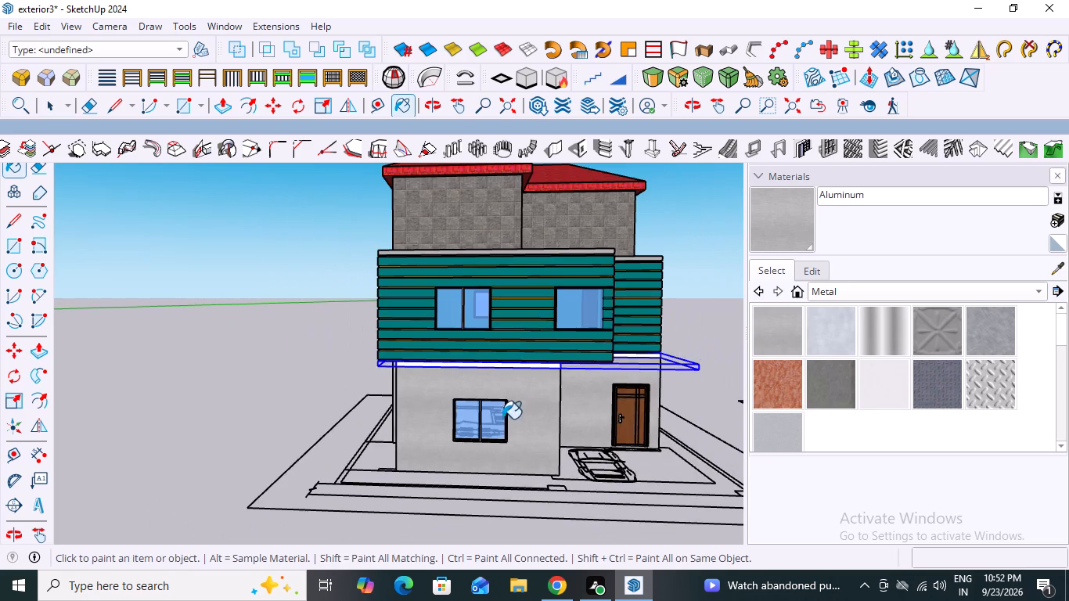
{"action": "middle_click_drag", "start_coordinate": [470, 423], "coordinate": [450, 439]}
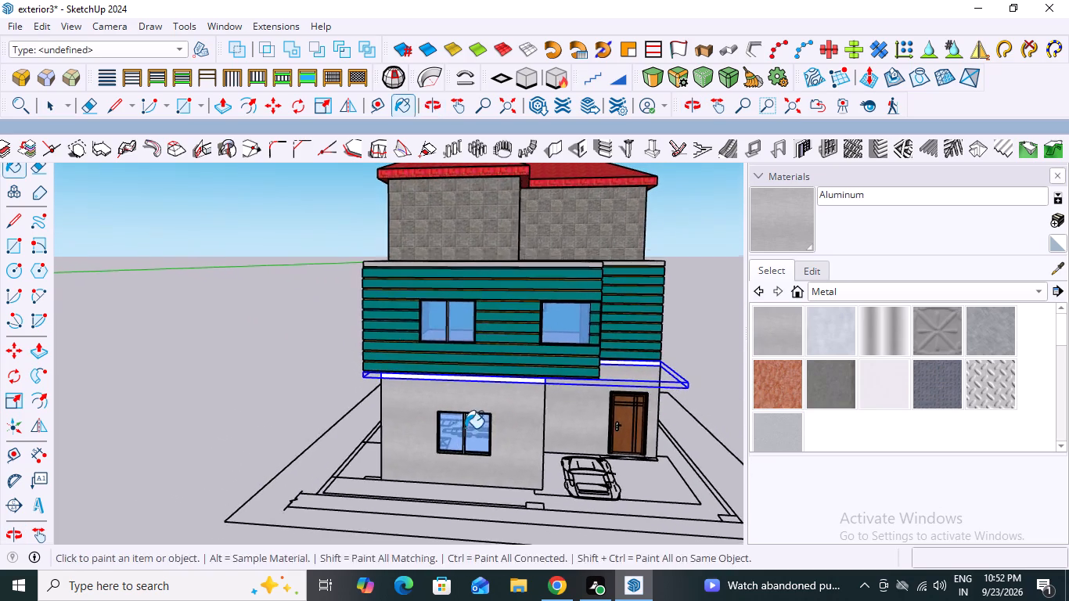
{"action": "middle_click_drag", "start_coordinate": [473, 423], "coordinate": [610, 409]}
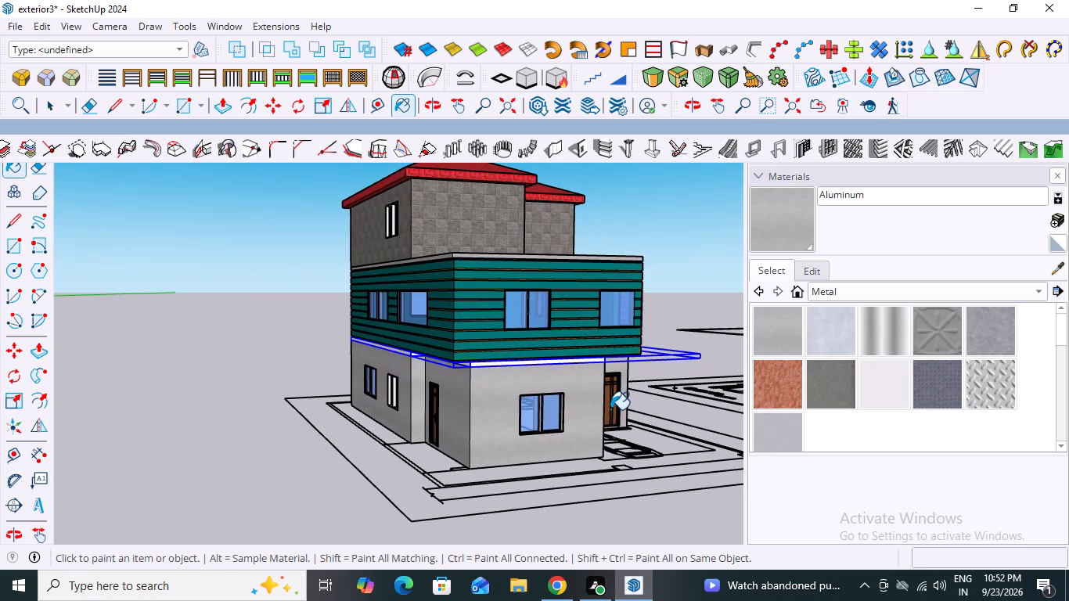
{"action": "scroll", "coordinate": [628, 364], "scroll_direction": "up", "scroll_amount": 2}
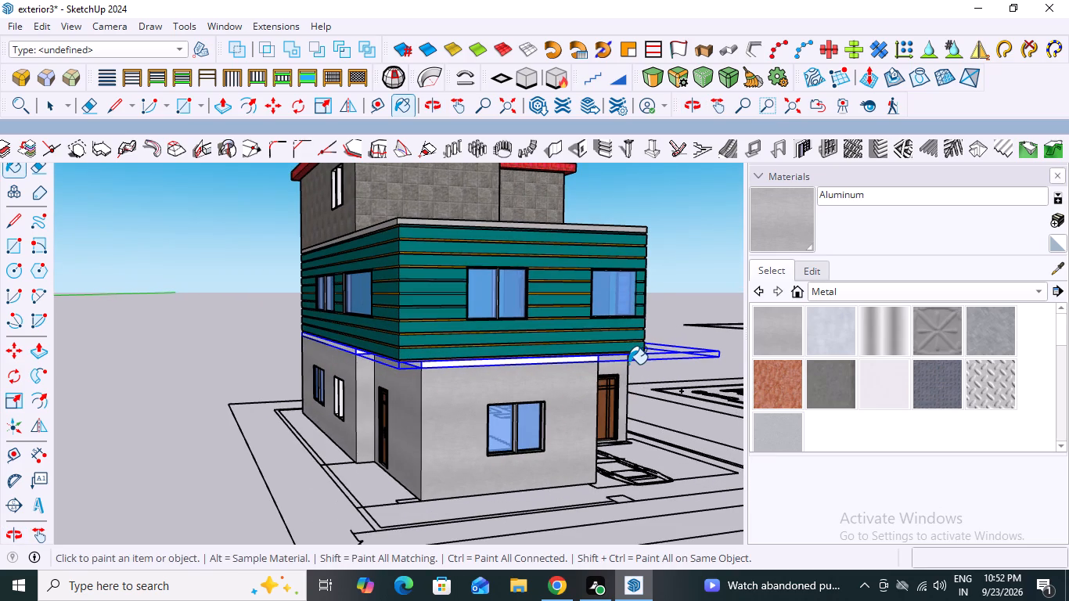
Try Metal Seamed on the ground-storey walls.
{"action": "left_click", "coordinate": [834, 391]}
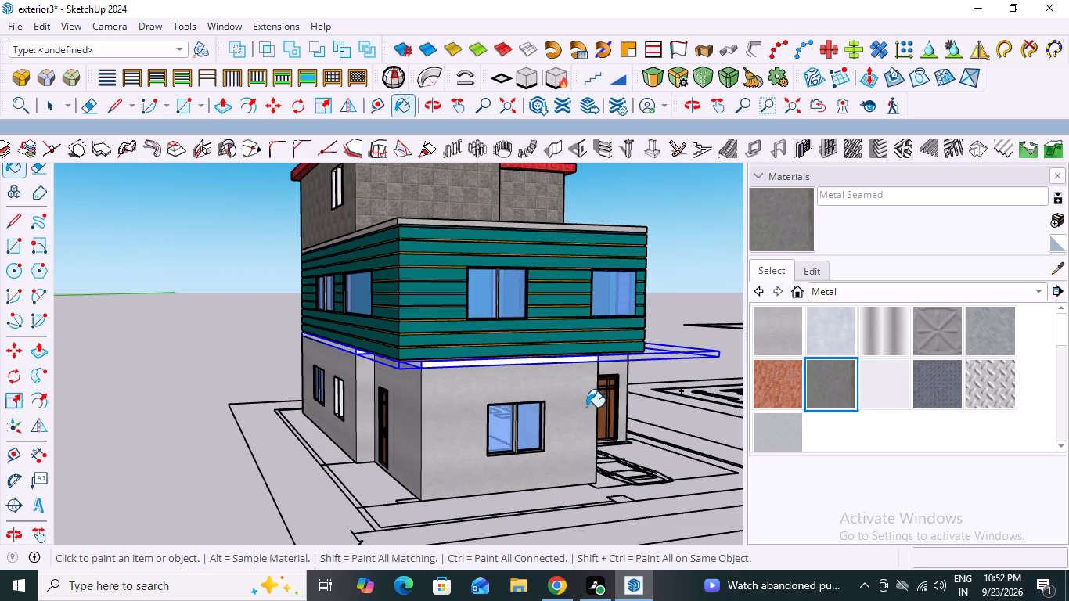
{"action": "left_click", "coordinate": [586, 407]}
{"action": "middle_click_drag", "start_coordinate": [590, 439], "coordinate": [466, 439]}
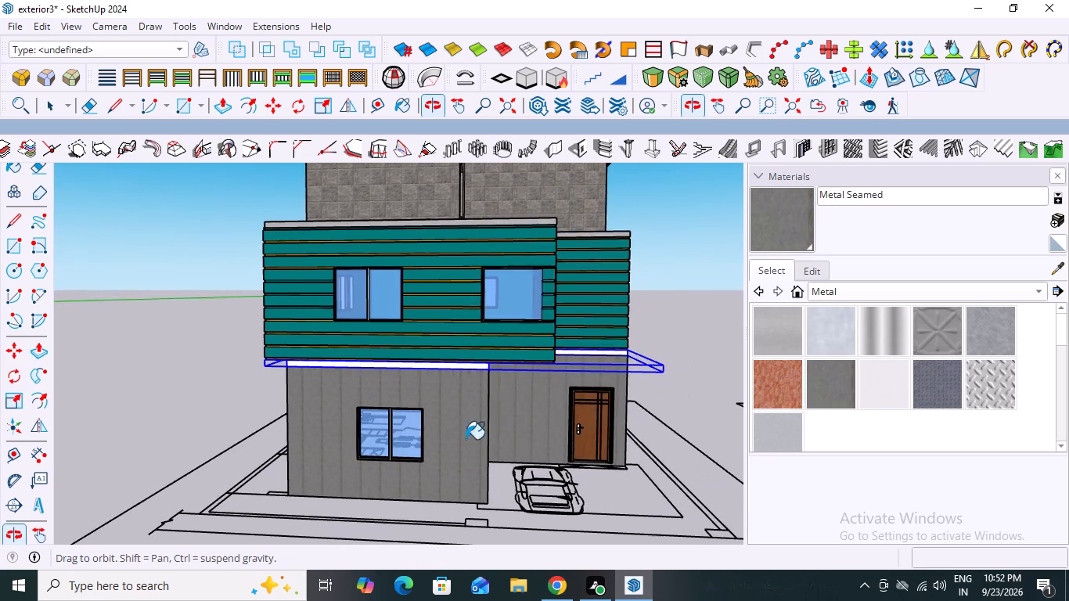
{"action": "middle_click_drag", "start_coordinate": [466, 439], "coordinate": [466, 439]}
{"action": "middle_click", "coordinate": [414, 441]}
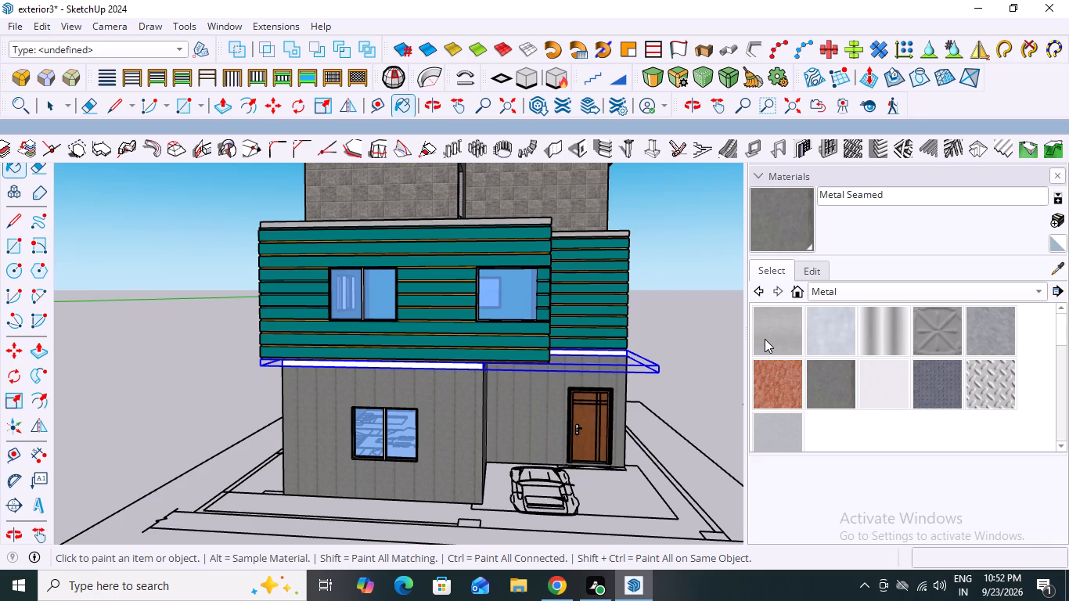
Paint the ground-storey walls with Aluminum from the Metal materials.
{"action": "left_click", "coordinate": [766, 339]}
{"action": "left_click", "coordinate": [435, 448]}
Examine the ground-storey wall finish together with the upper storeys from the front and both front corners.
{"action": "middle_click_drag", "start_coordinate": [473, 470], "coordinate": [642, 456]}
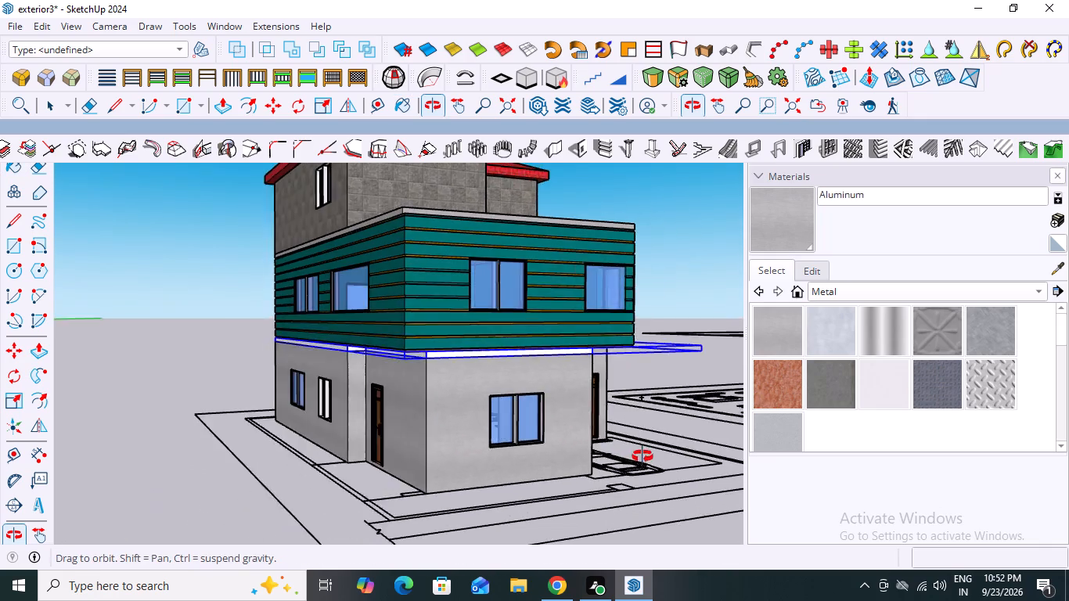
{"action": "middle_click_drag", "start_coordinate": [642, 456], "coordinate": [572, 493]}
{"action": "scroll", "coordinate": [573, 493], "scroll_direction": "down", "scroll_amount": 4}
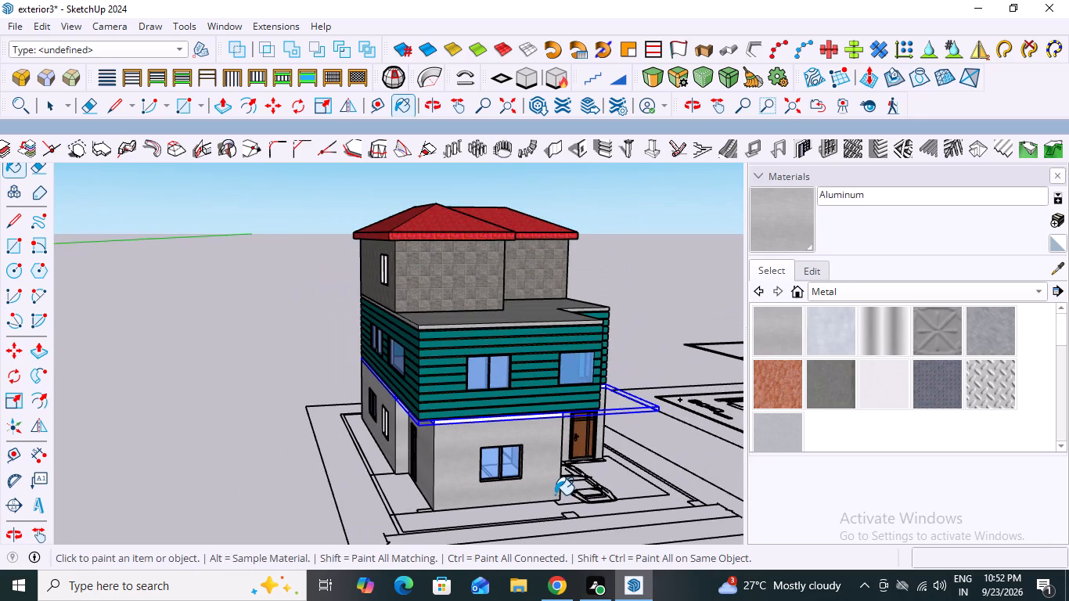
{"action": "scroll", "coordinate": [583, 470], "scroll_direction": "up", "scroll_amount": 6}
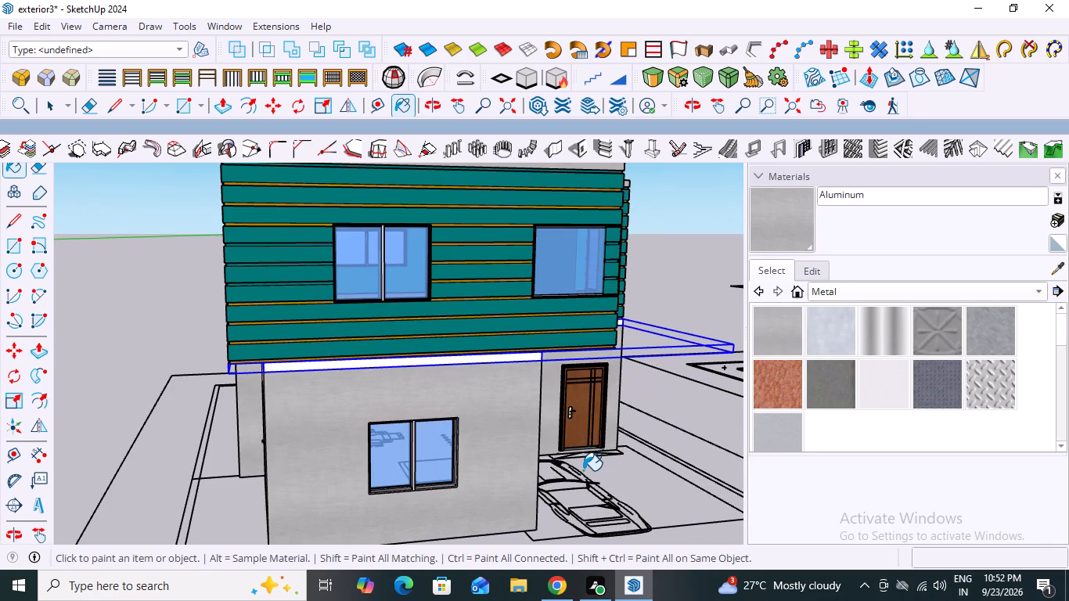
{"action": "scroll", "coordinate": [583, 470], "scroll_direction": "down", "scroll_amount": 6}
{"action": "middle_click_drag", "start_coordinate": [583, 470], "coordinate": [396, 452]}
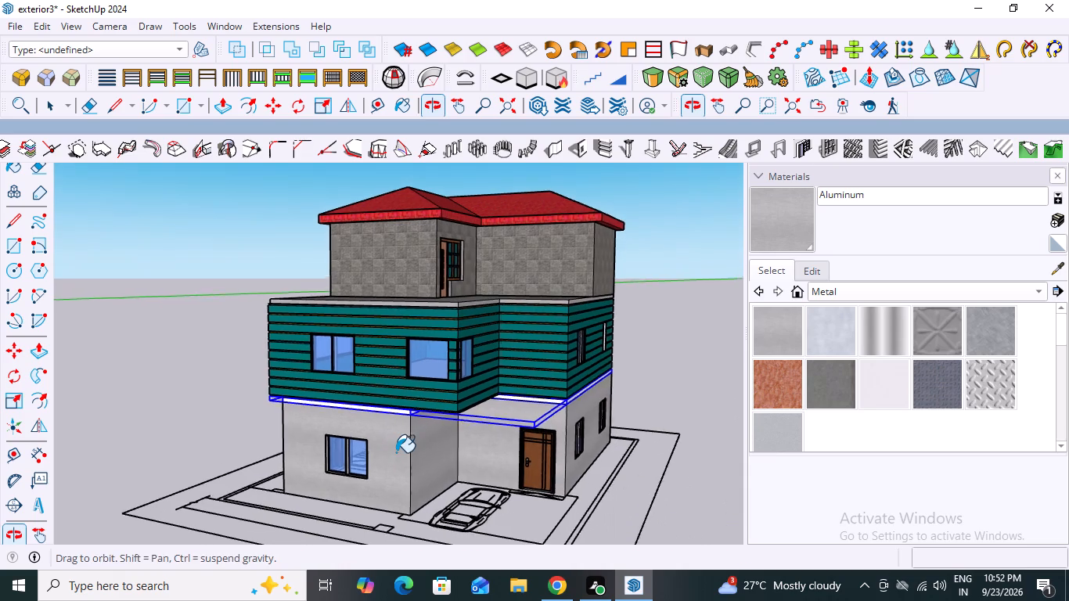
{"action": "middle_click_drag", "start_coordinate": [396, 452], "coordinate": [397, 452]}
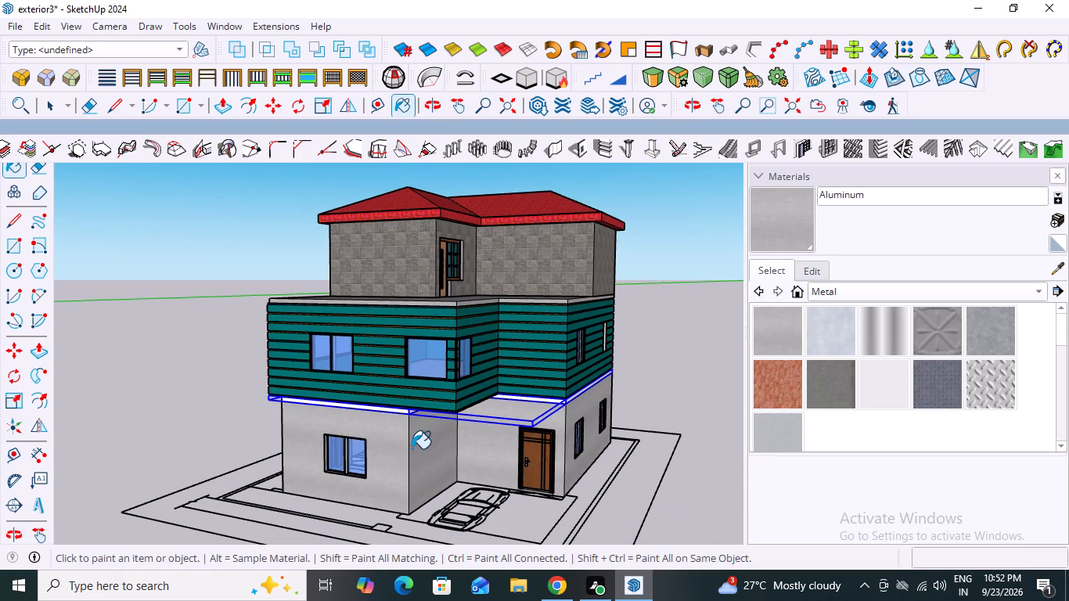
{"action": "scroll", "coordinate": [426, 446], "scroll_direction": "down", "scroll_amount": 2}
{"action": "scroll", "coordinate": [467, 507], "scroll_direction": "up", "scroll_amount": 5}
Repaint the ground-storey walls with Metal Rusted from the Metal materials.
{"action": "middle_click_drag", "start_coordinate": [427, 510], "coordinate": [477, 516]}
{"action": "scroll", "coordinate": [457, 372], "scroll_direction": "up", "scroll_amount": 3}
{"action": "left_click", "coordinate": [782, 398]}
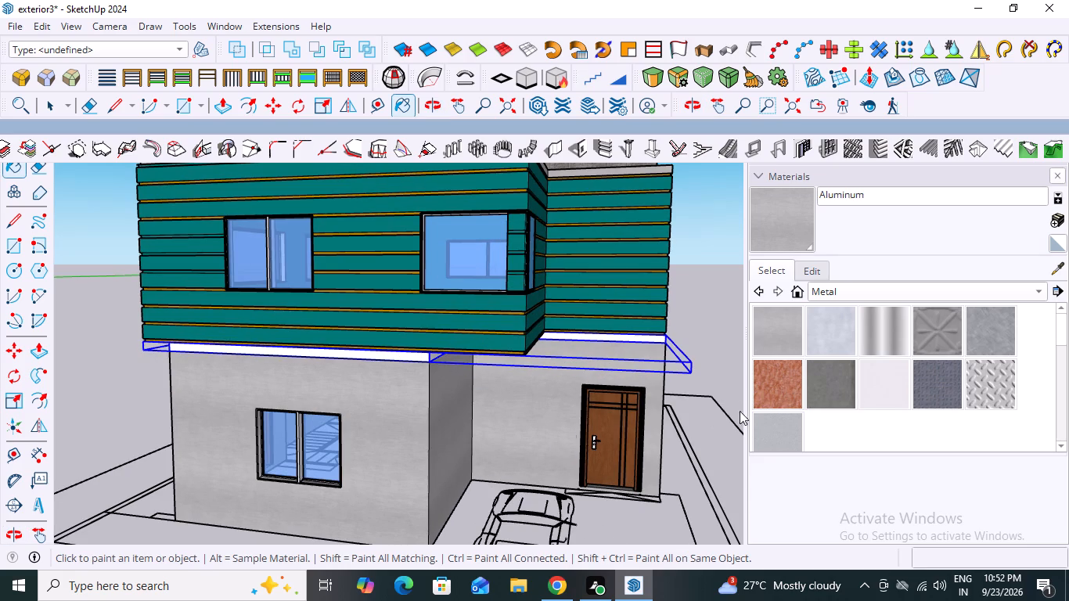
{"action": "left_click", "coordinate": [407, 473]}
{"action": "scroll", "coordinate": [517, 459], "scroll_direction": "down", "scroll_amount": 4}
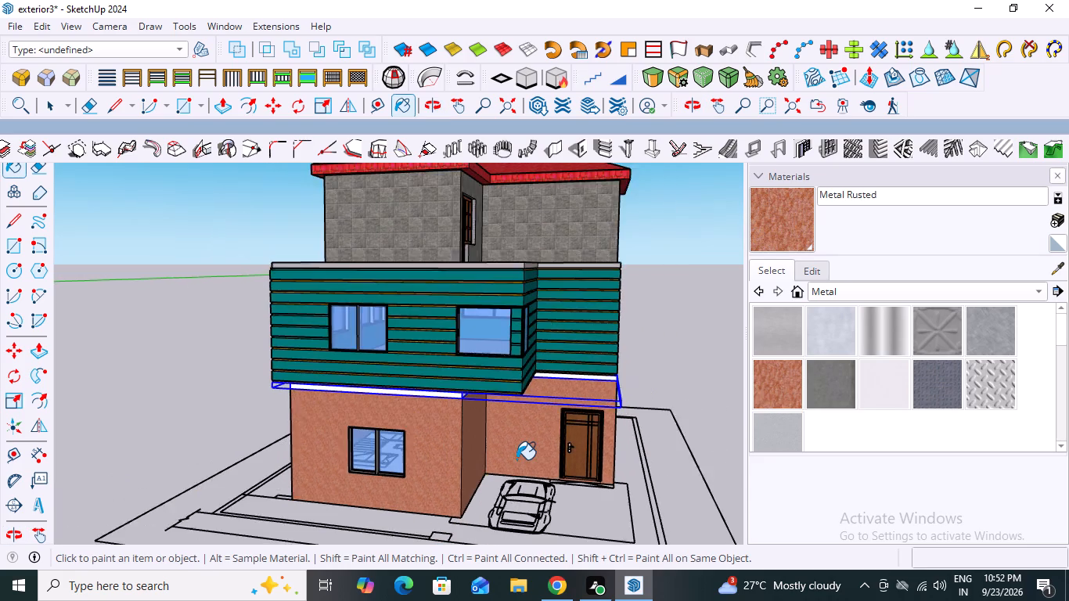
Paint the white slab band between the ground storey and the teal middle storey with Aluminum.
{"action": "scroll", "coordinate": [517, 459], "scroll_direction": "down", "scroll_amount": 1}
{"action": "middle_click_drag", "start_coordinate": [542, 499], "coordinate": [749, 472]}
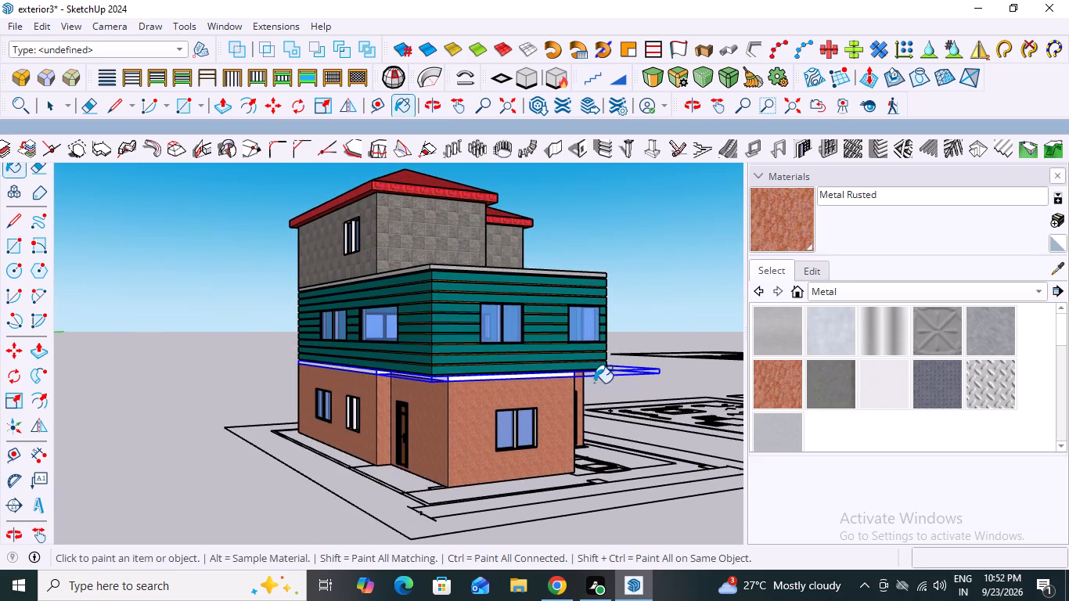
{"action": "scroll", "coordinate": [541, 363], "scroll_direction": "up", "scroll_amount": 15}
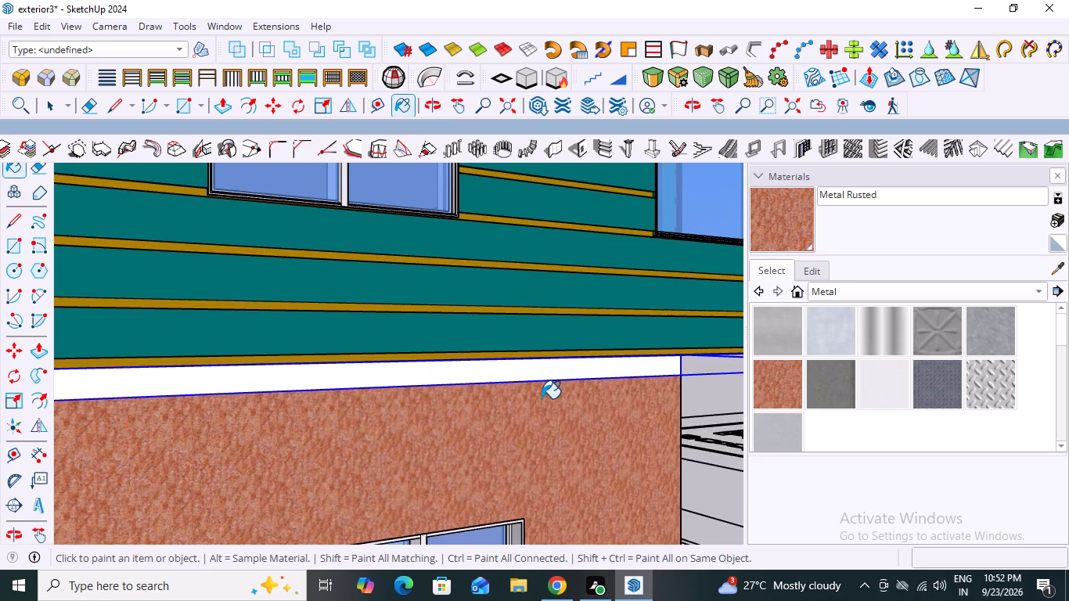
{"action": "key", "text": "space"}
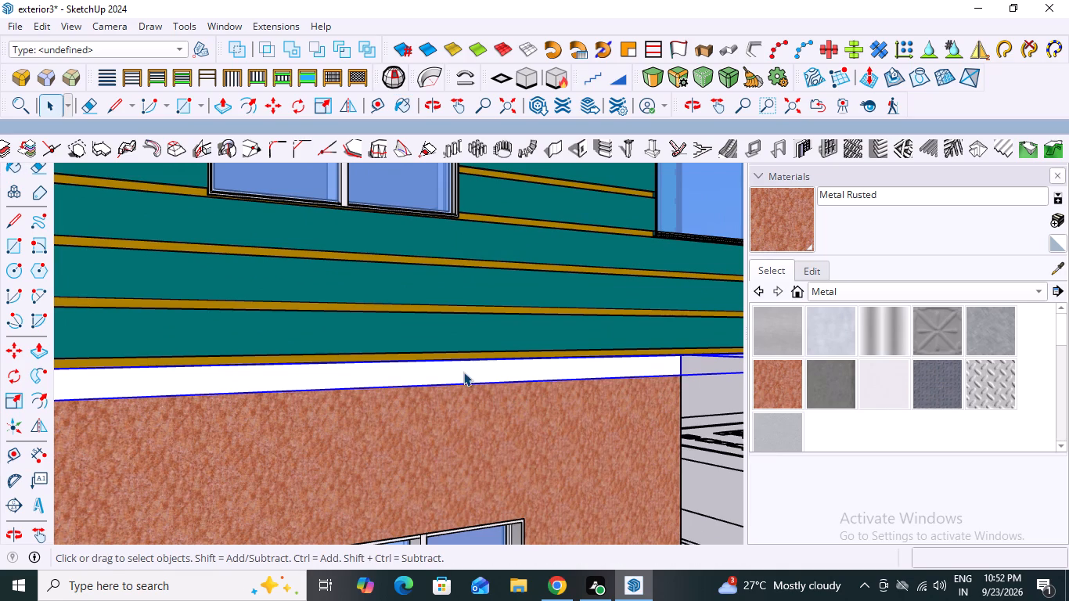
{"action": "left_click", "coordinate": [455, 366]}
{"action": "double_click", "coordinate": [459, 370]}
{"action": "left_click", "coordinate": [459, 370]}
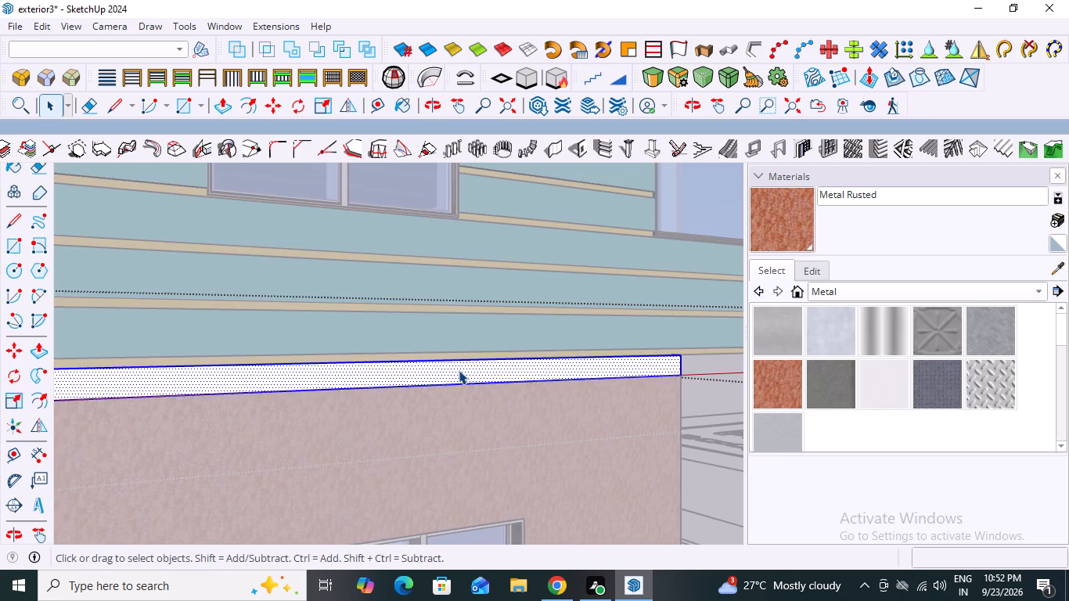
{"action": "scroll", "coordinate": [459, 370], "scroll_direction": "down", "scroll_amount": 10}
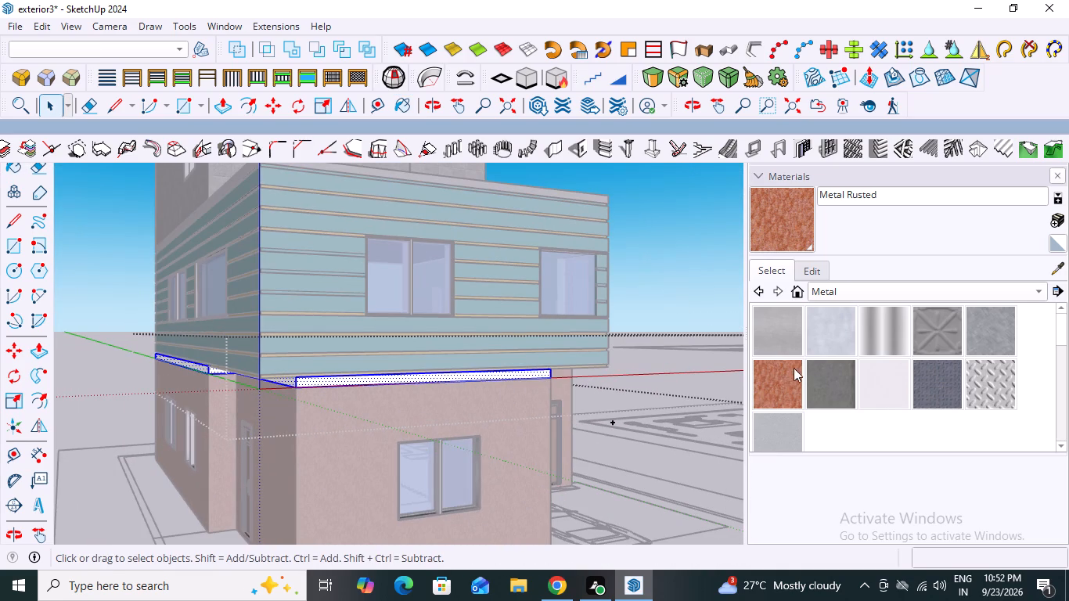
{"action": "left_click", "coordinate": [773, 334]}
{"action": "scroll", "coordinate": [346, 403], "scroll_direction": "up", "scroll_amount": 7}
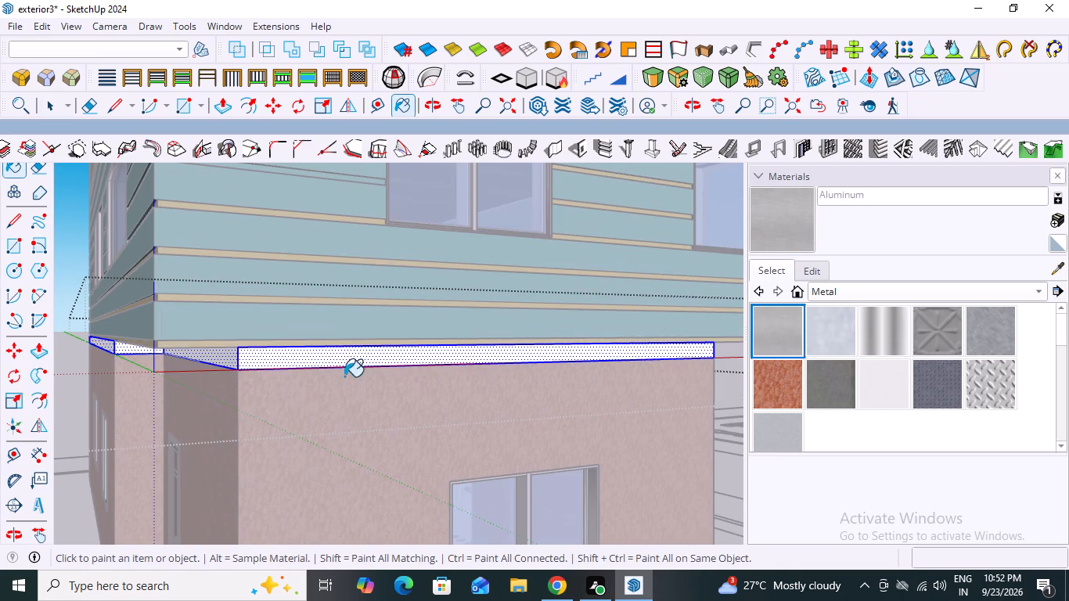
{"action": "left_click", "coordinate": [346, 359]}
{"action": "scroll", "coordinate": [337, 394], "scroll_direction": "down", "scroll_amount": 11}
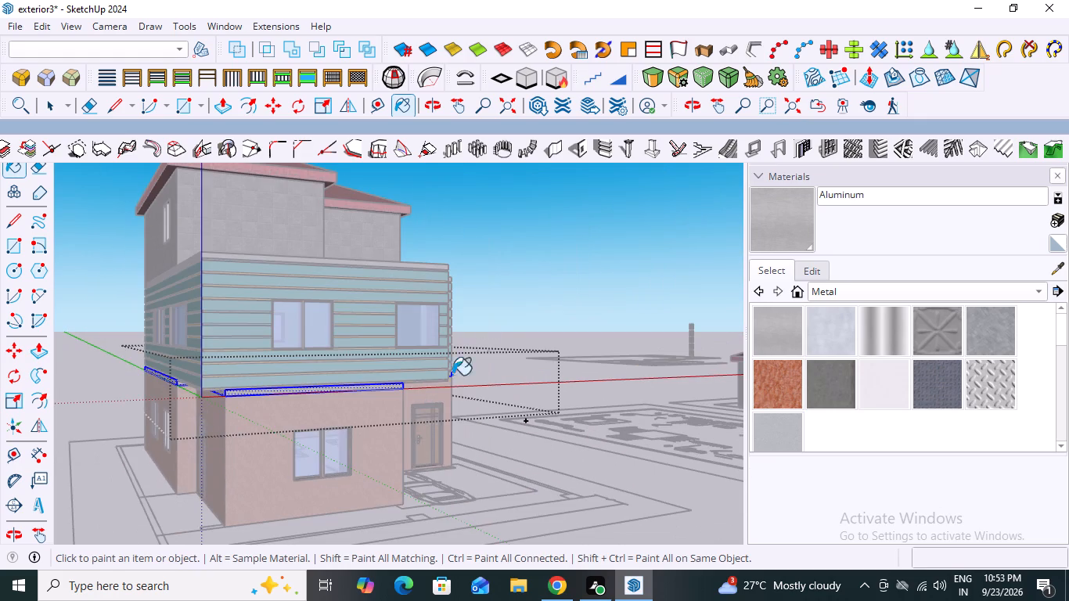
{"action": "key", "text": "space"}
{"action": "double_click", "coordinate": [527, 265]}
Examine the rusted ground-storey walls and slab band together with the upper storeys from several sides.
{"action": "middle_click_drag", "start_coordinate": [527, 376], "coordinate": [447, 419]}
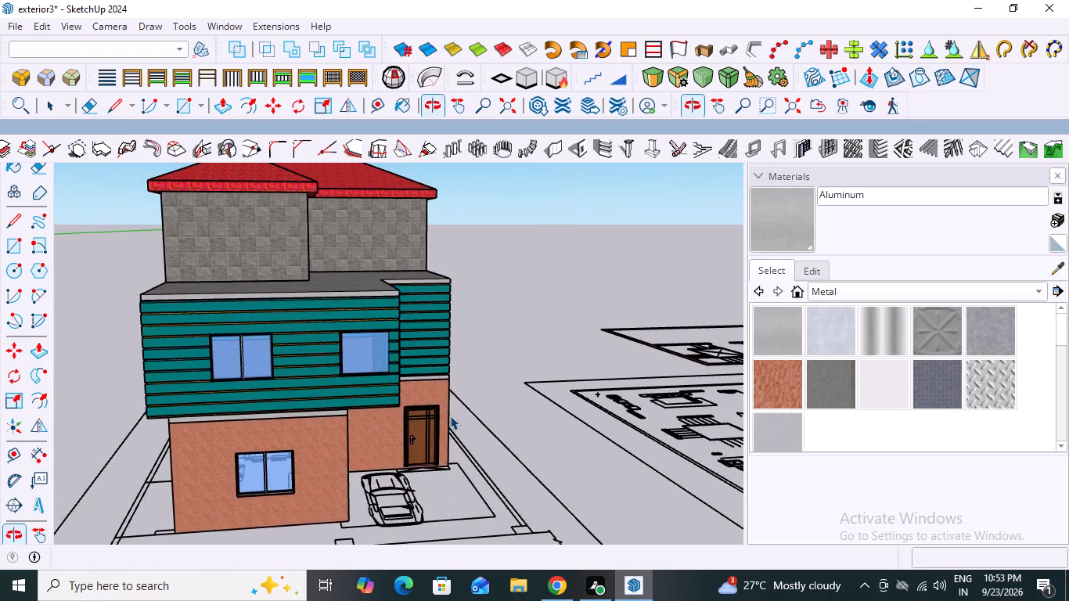
{"action": "scroll", "coordinate": [452, 413], "scroll_direction": "down", "scroll_amount": 6}
{"action": "middle_click_drag", "start_coordinate": [437, 451], "coordinate": [157, 415]}
{"action": "scroll", "coordinate": [268, 411], "scroll_direction": "up", "scroll_amount": 4}
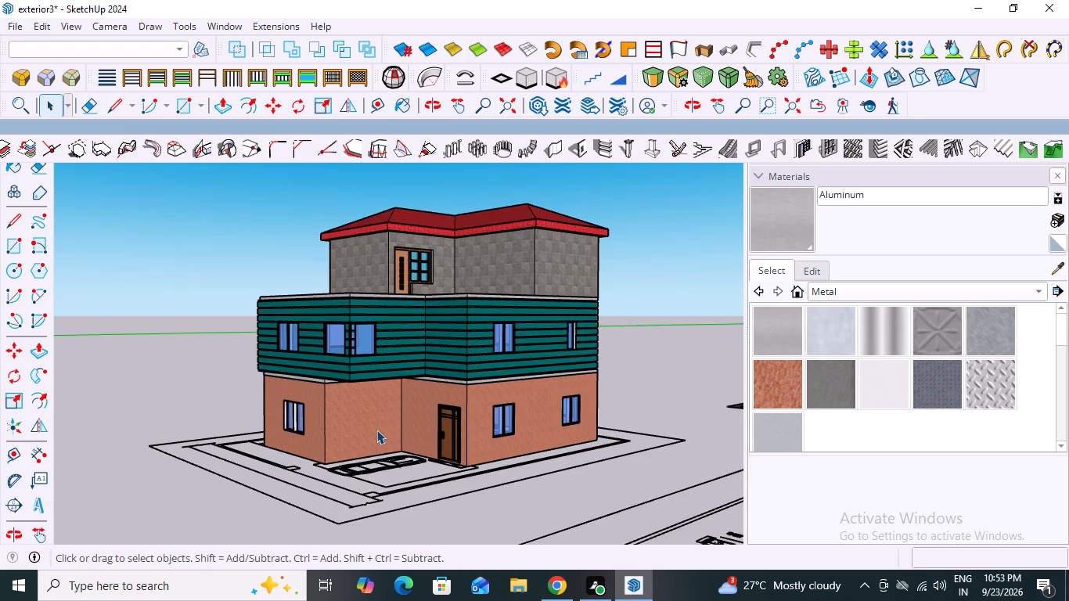
{"action": "scroll", "coordinate": [376, 430], "scroll_direction": "down", "scroll_amount": 3}
{"action": "middle_click_drag", "start_coordinate": [361, 426], "coordinate": [523, 415]}
{"action": "middle_click_drag", "start_coordinate": [367, 391], "coordinate": [557, 394]}
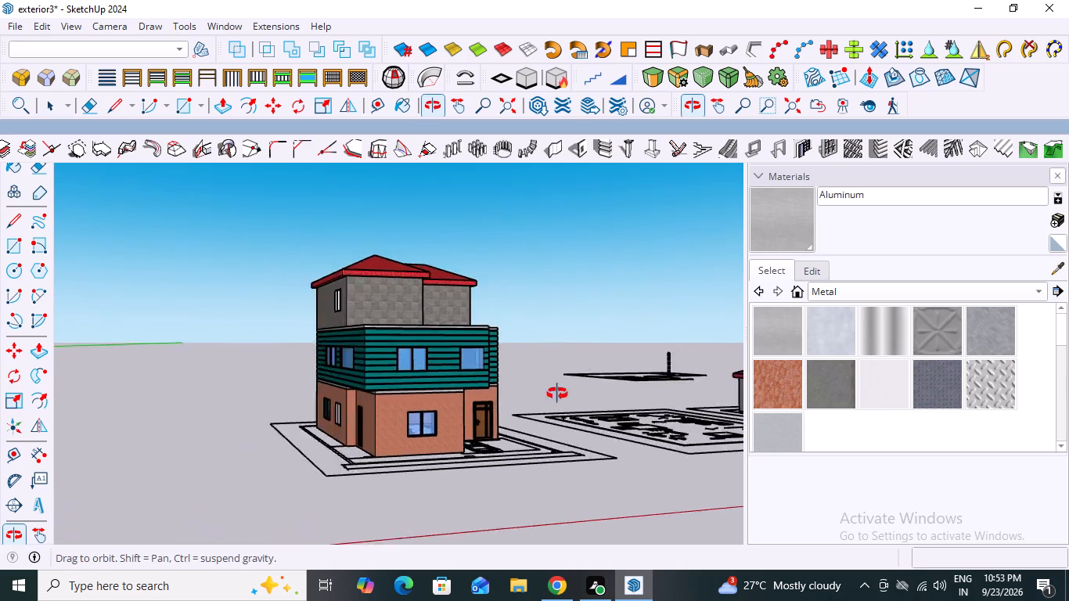
{"action": "middle_click_drag", "start_coordinate": [557, 394], "coordinate": [681, 376]}
{"action": "scroll", "coordinate": [437, 437], "scroll_direction": "up", "scroll_amount": 4}
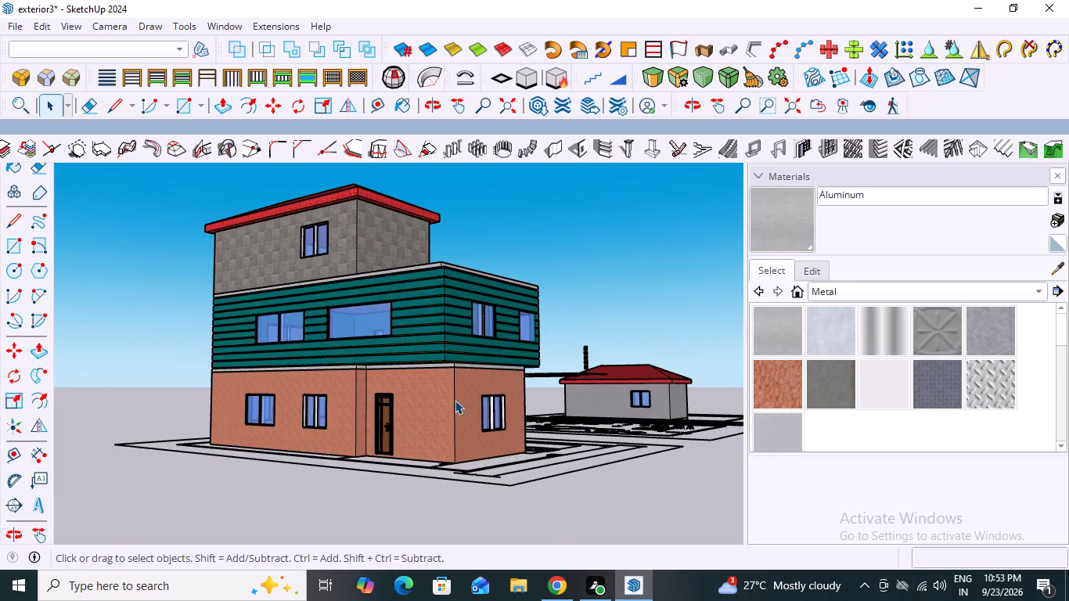
{"action": "scroll", "coordinate": [495, 362], "scroll_direction": "up", "scroll_amount": 1}
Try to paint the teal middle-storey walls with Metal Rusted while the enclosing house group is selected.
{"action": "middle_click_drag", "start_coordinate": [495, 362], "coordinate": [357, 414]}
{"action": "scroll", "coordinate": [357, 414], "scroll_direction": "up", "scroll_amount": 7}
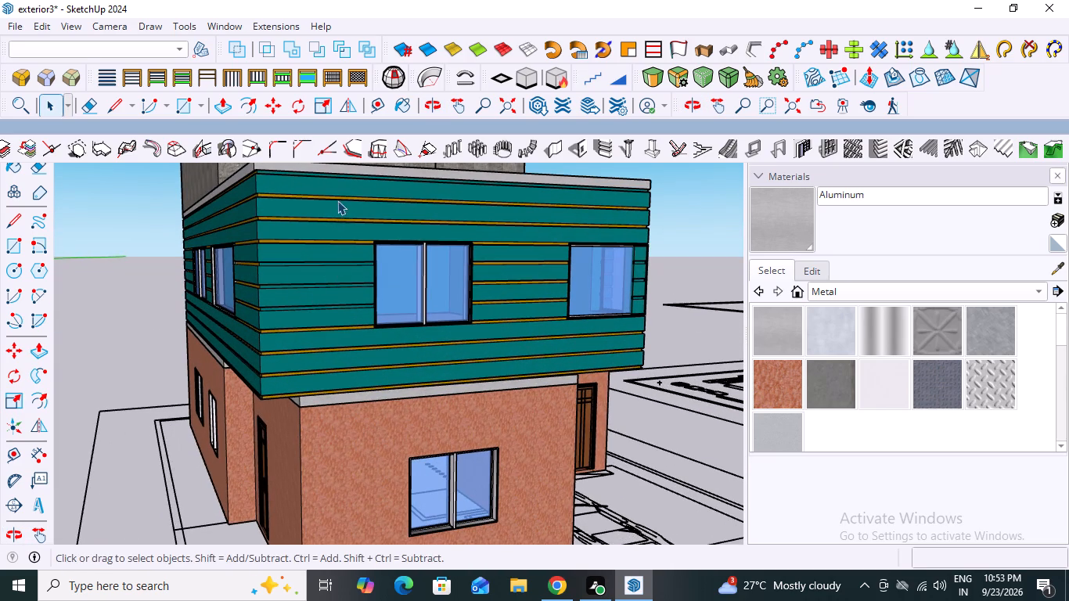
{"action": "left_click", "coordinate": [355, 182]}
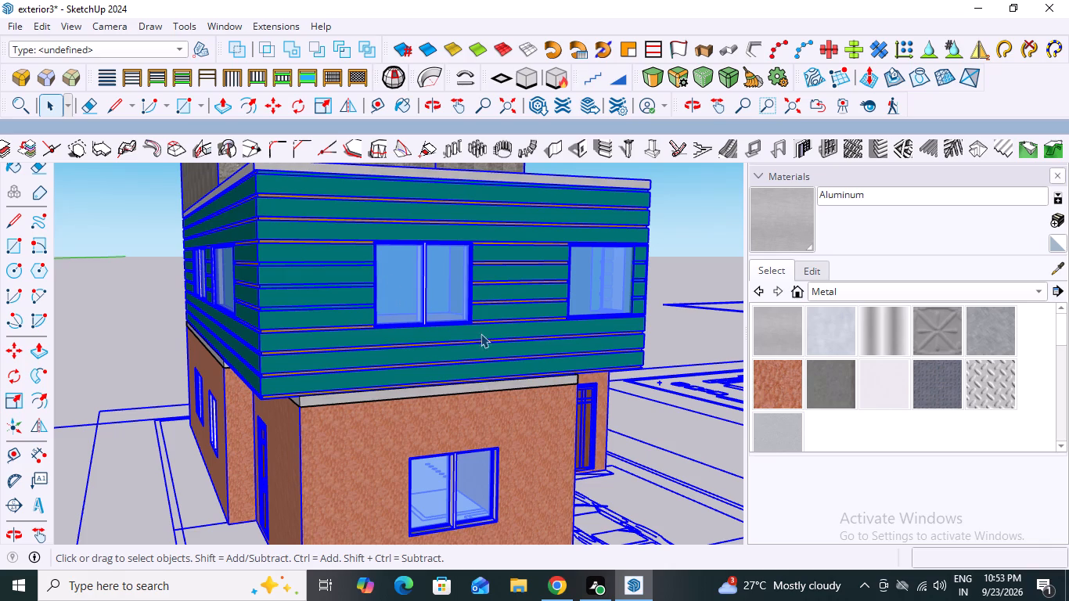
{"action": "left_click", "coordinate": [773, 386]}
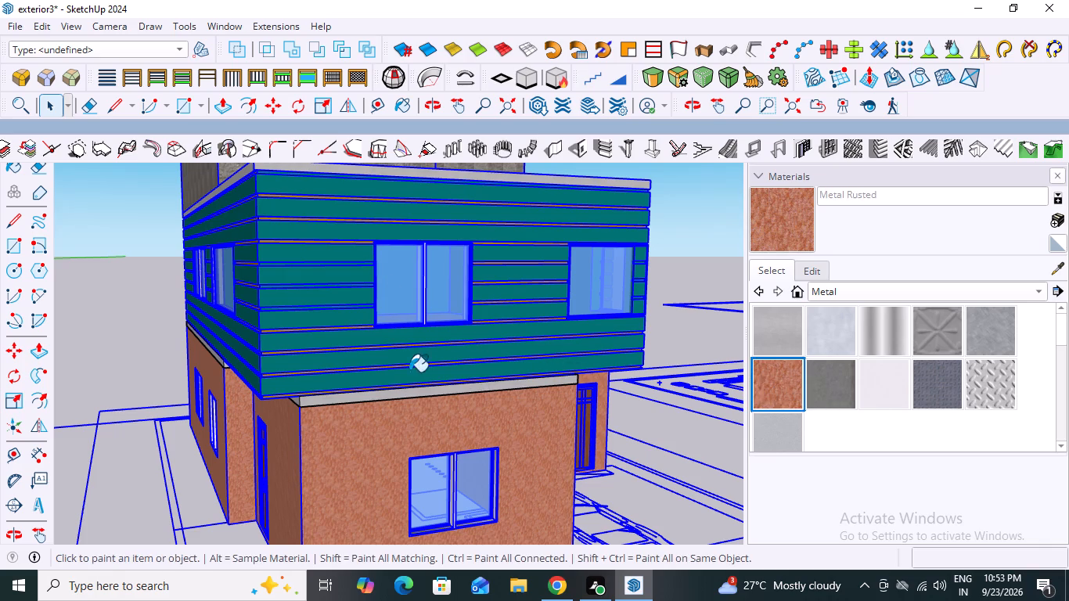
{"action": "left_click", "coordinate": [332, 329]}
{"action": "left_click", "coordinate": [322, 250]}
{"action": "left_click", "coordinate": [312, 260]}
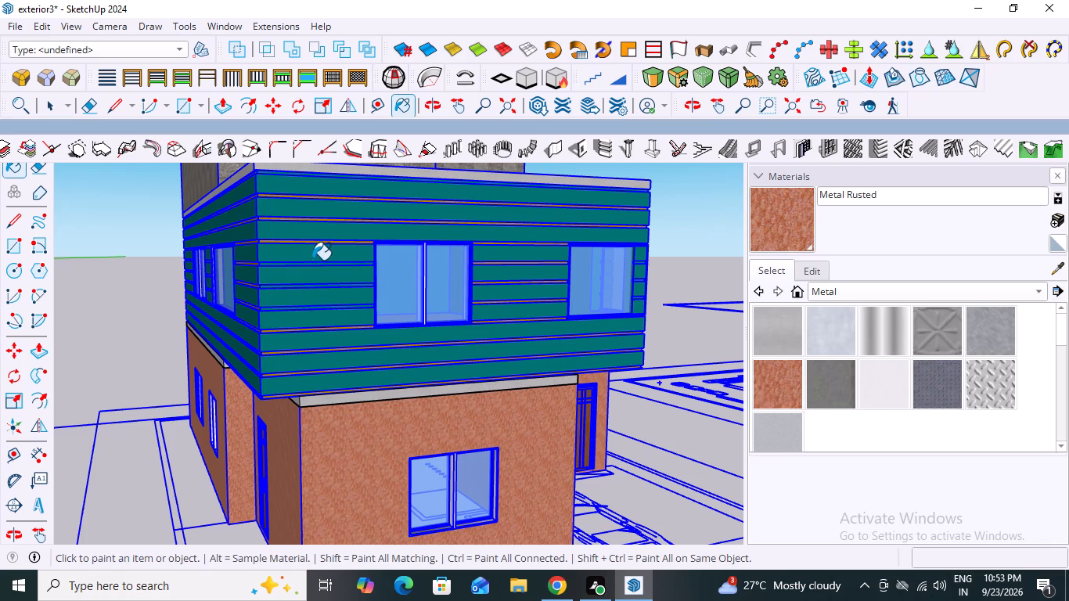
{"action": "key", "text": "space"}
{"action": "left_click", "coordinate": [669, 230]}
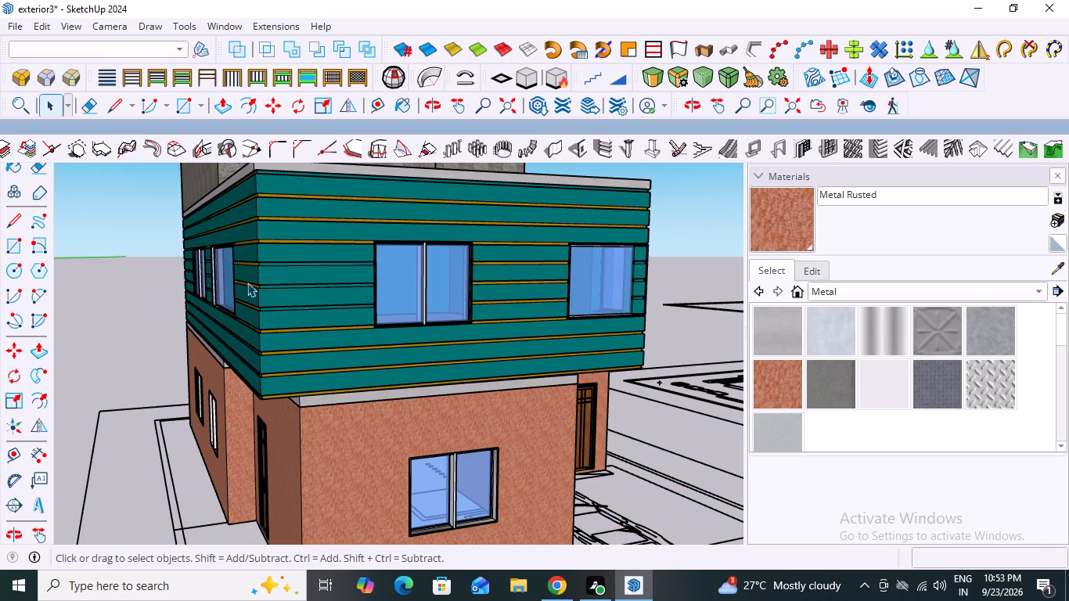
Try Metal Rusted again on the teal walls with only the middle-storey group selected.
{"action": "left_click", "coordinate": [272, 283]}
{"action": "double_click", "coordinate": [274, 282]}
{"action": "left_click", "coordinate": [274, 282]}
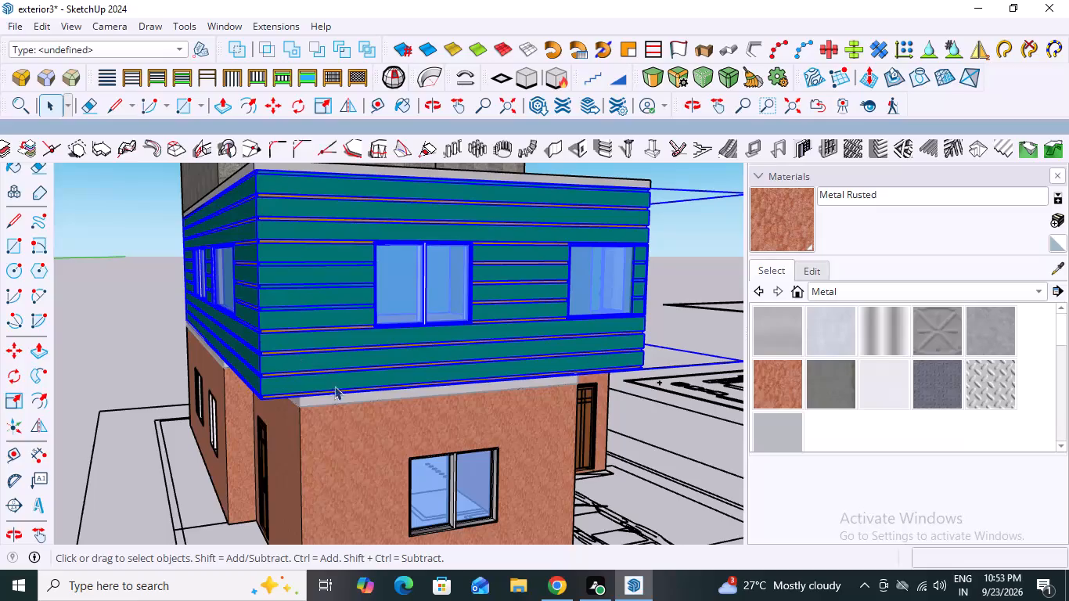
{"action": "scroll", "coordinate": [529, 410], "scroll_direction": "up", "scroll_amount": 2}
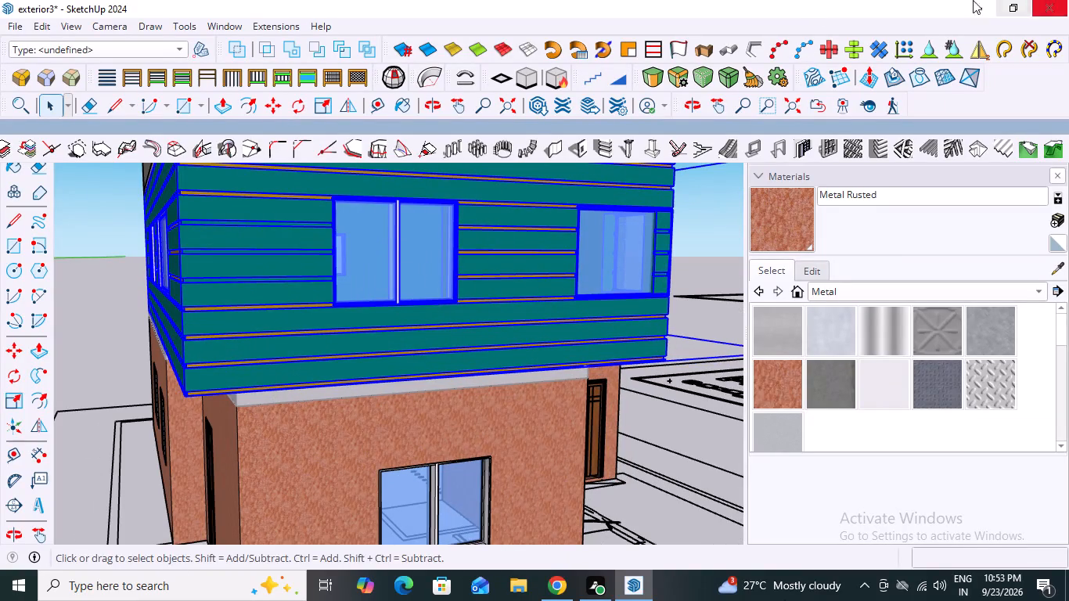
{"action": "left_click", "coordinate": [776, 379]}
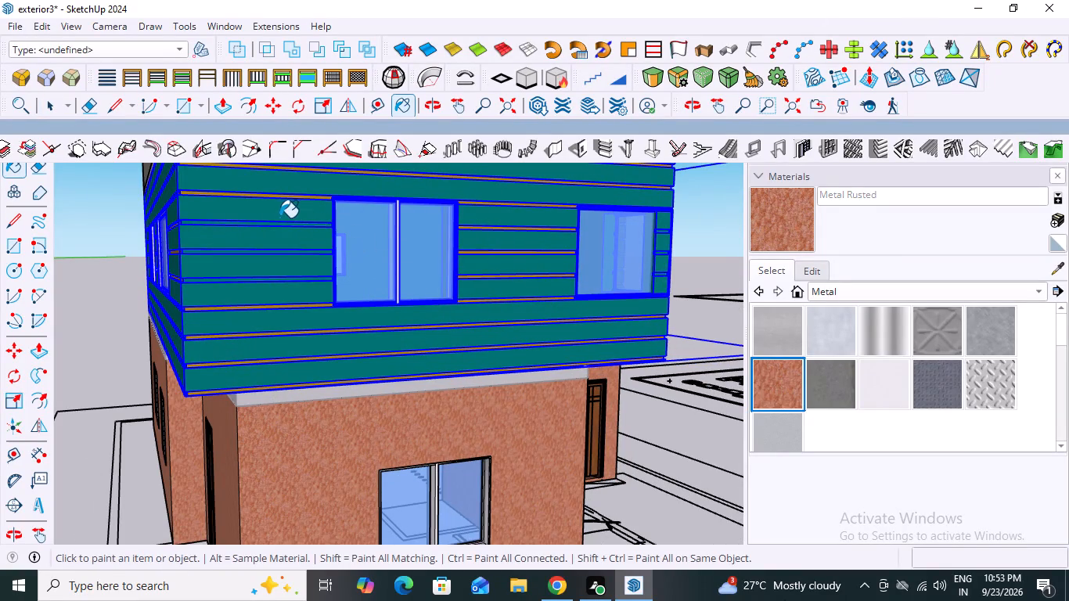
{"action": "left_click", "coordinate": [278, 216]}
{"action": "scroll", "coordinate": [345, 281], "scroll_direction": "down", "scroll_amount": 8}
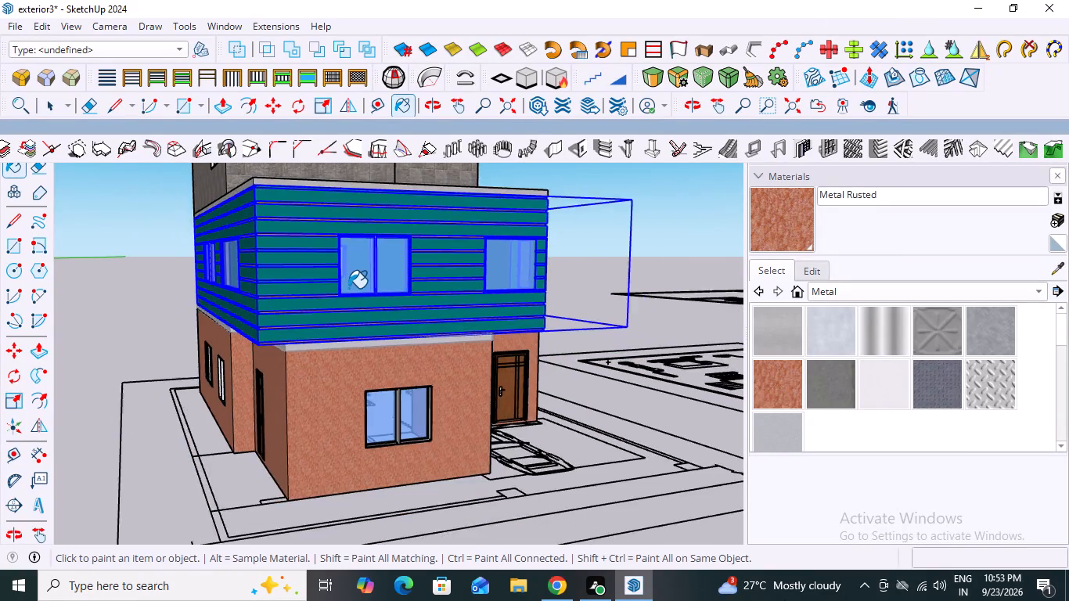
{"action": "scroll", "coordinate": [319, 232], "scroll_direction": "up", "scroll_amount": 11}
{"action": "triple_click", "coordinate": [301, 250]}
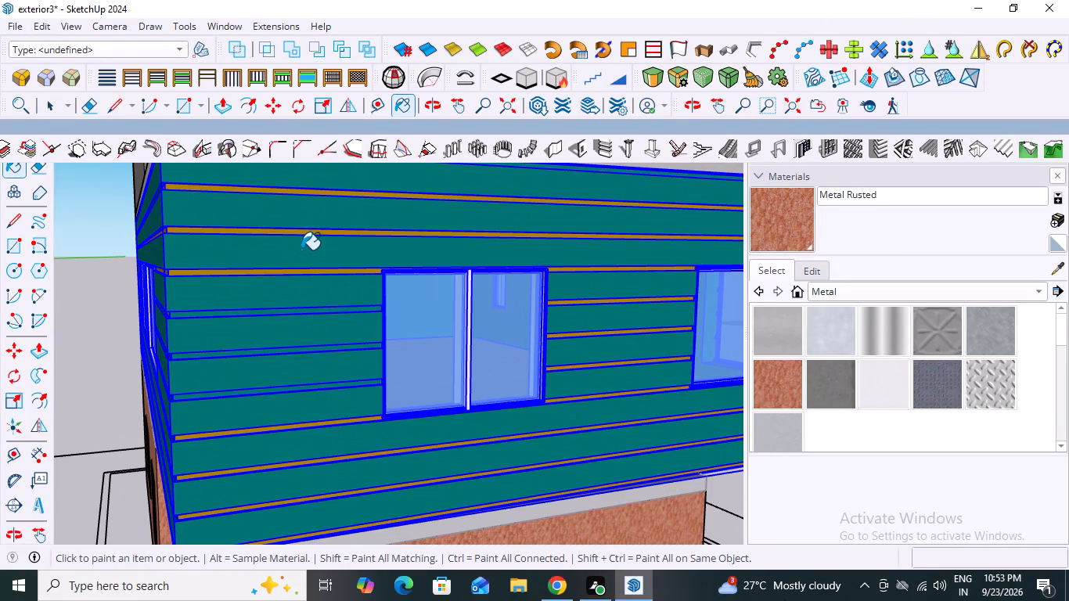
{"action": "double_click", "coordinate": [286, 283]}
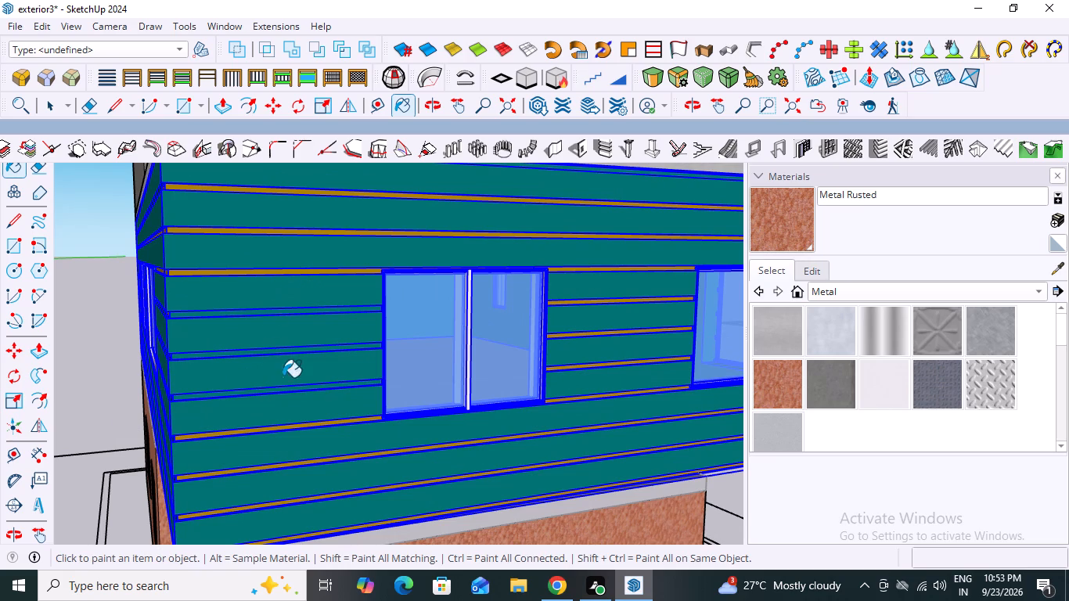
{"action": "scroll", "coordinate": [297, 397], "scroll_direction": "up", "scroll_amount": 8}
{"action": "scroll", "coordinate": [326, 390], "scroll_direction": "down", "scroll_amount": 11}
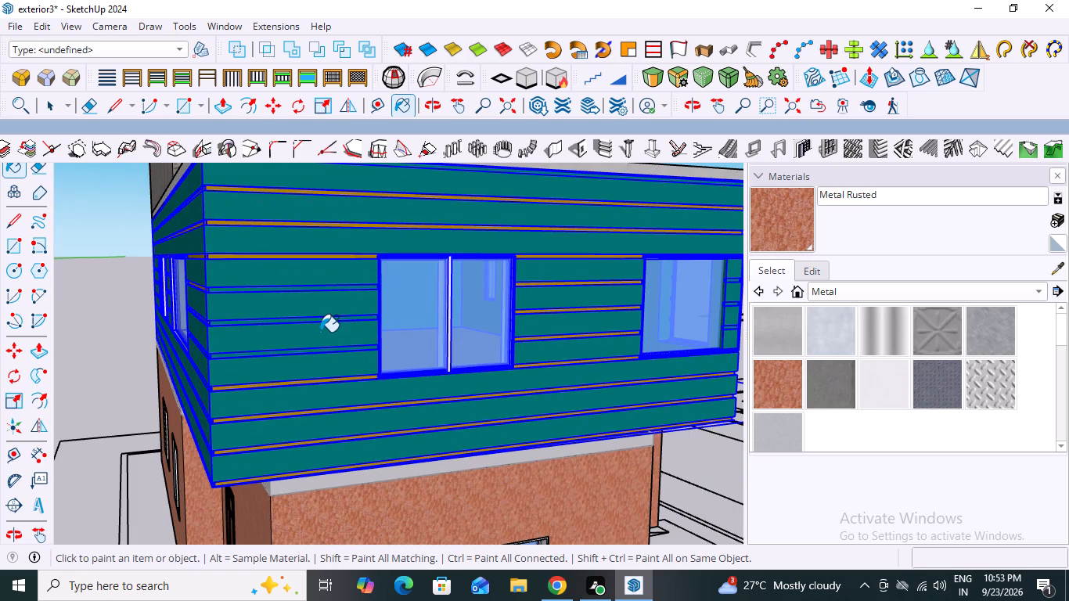
Open the middle storey's grooved teal wall group for editing so that its individual faces are accessible.
{"action": "key", "text": "space"}
{"action": "left_click", "coordinate": [276, 266]}
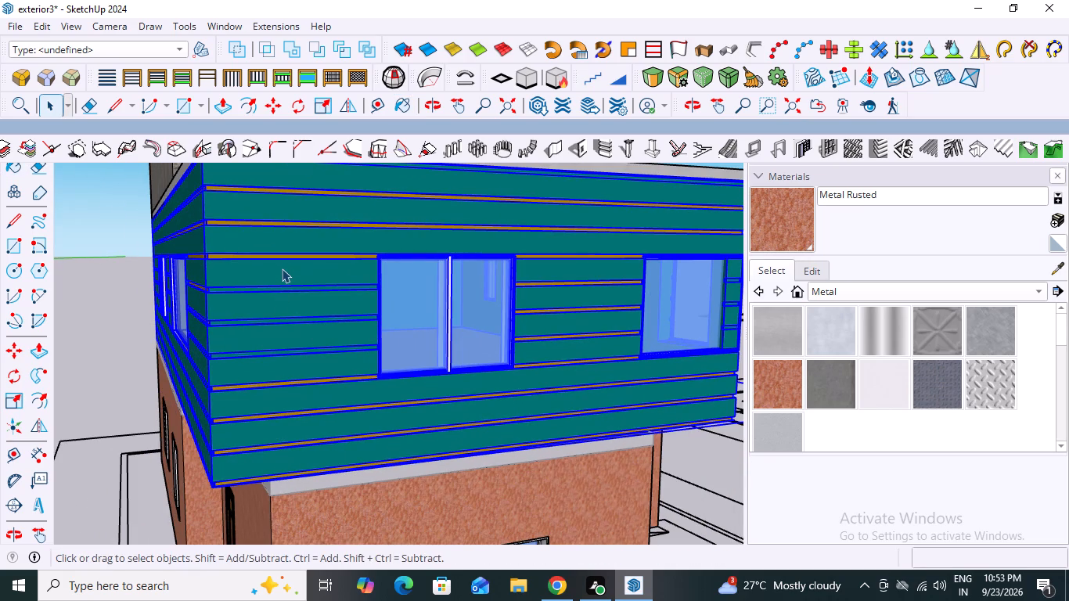
{"action": "triple_click", "coordinate": [282, 269]}
{"action": "double_click", "coordinate": [283, 269]}
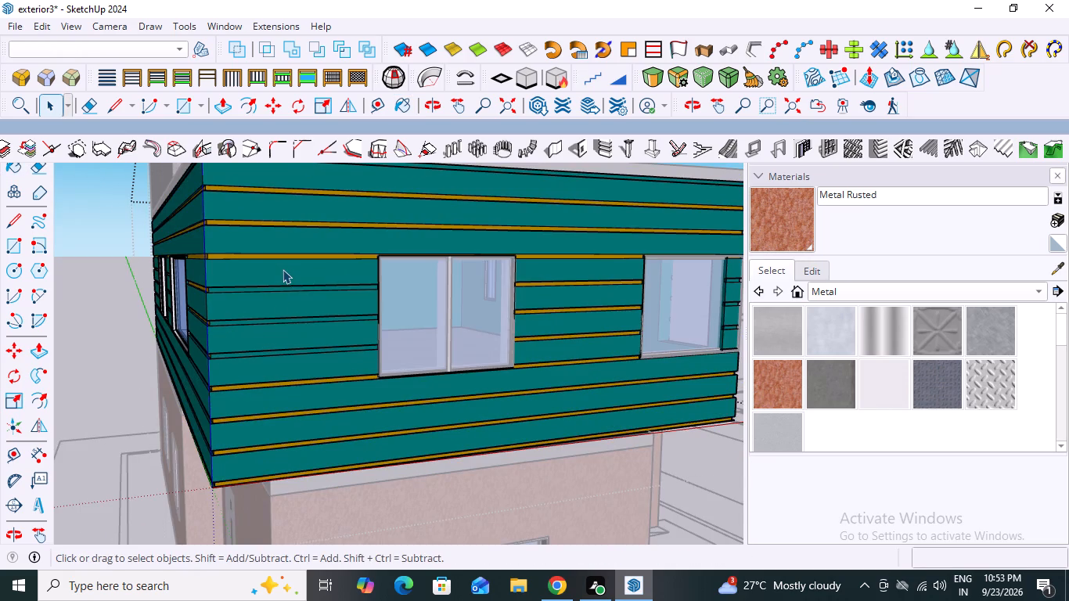
{"action": "left_click", "coordinate": [283, 269]}
{"action": "left_click", "coordinate": [283, 269]}
{"action": "left_click", "coordinate": [283, 269]}
{"action": "left_click", "coordinate": [283, 269]}
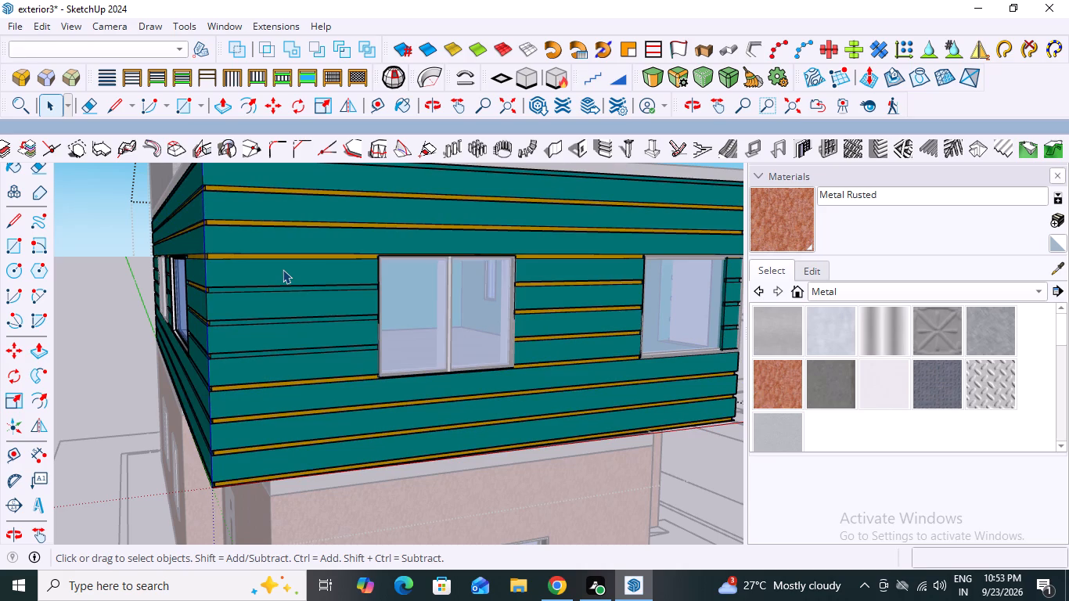
{"action": "left_click", "coordinate": [283, 257]}
{"action": "double_click", "coordinate": [283, 257]}
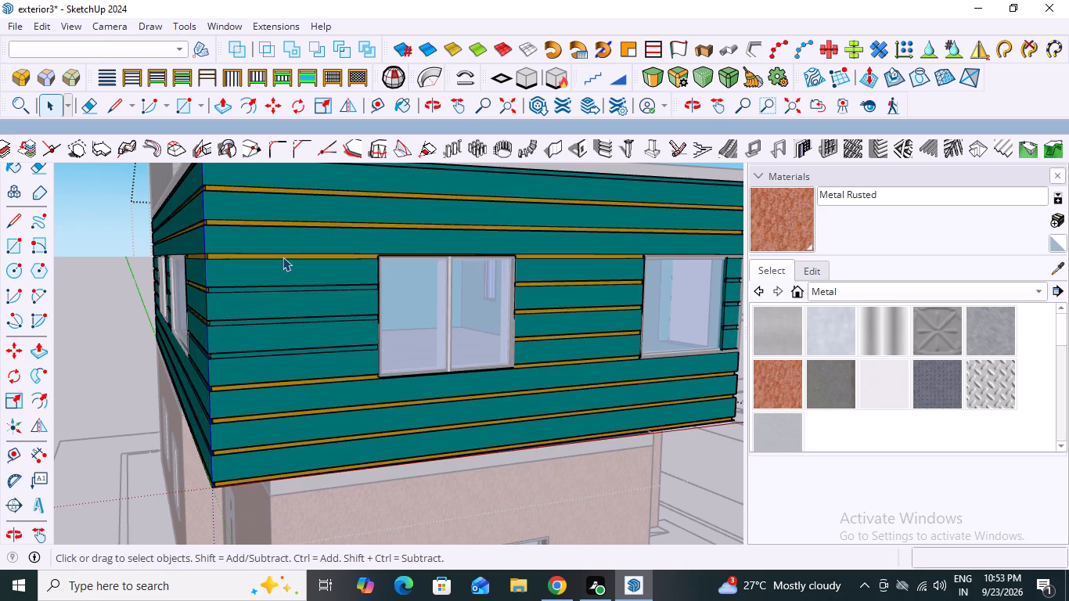
{"action": "triple_click", "coordinate": [283, 257]}
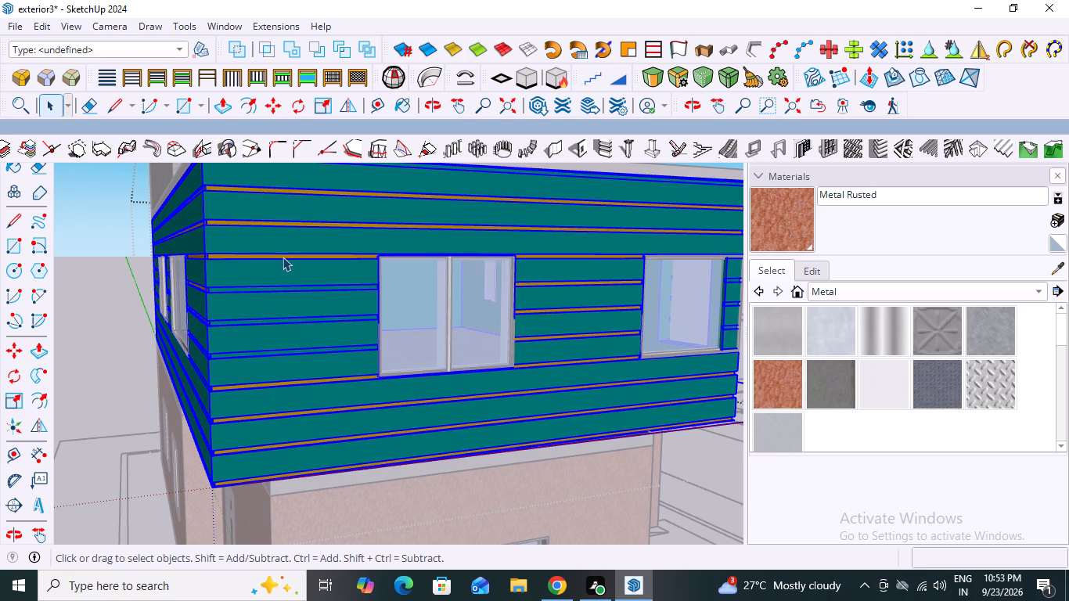
{"action": "left_click", "coordinate": [283, 257]}
{"action": "left_click", "coordinate": [283, 257]}
{"action": "left_click", "coordinate": [283, 257]}
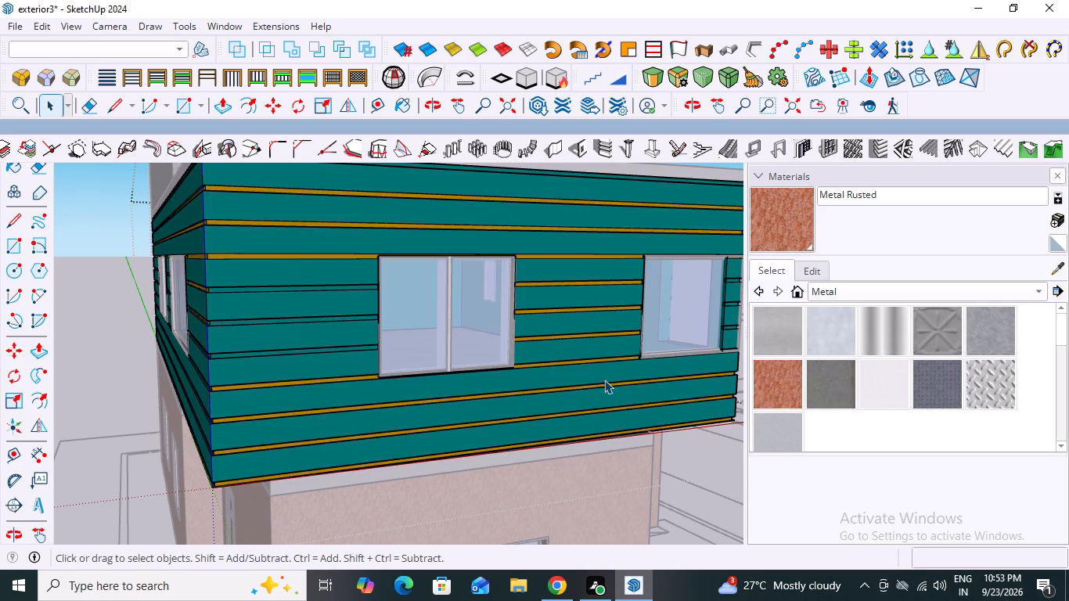
Paint the four short teal strips between the front wall's outer corner and its two-pane window with Metal Rusted.
{"action": "left_click", "coordinate": [784, 390]}
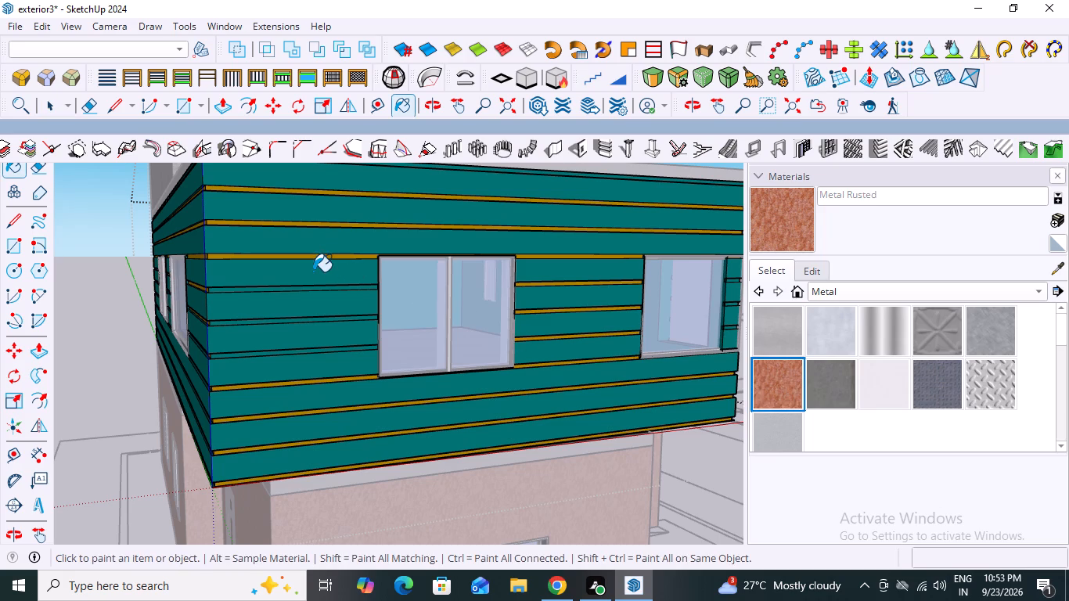
{"action": "left_click", "coordinate": [313, 272]}
{"action": "scroll", "coordinate": [320, 310], "scroll_direction": "up", "scroll_amount": 5}
{"action": "left_click", "coordinate": [315, 282]}
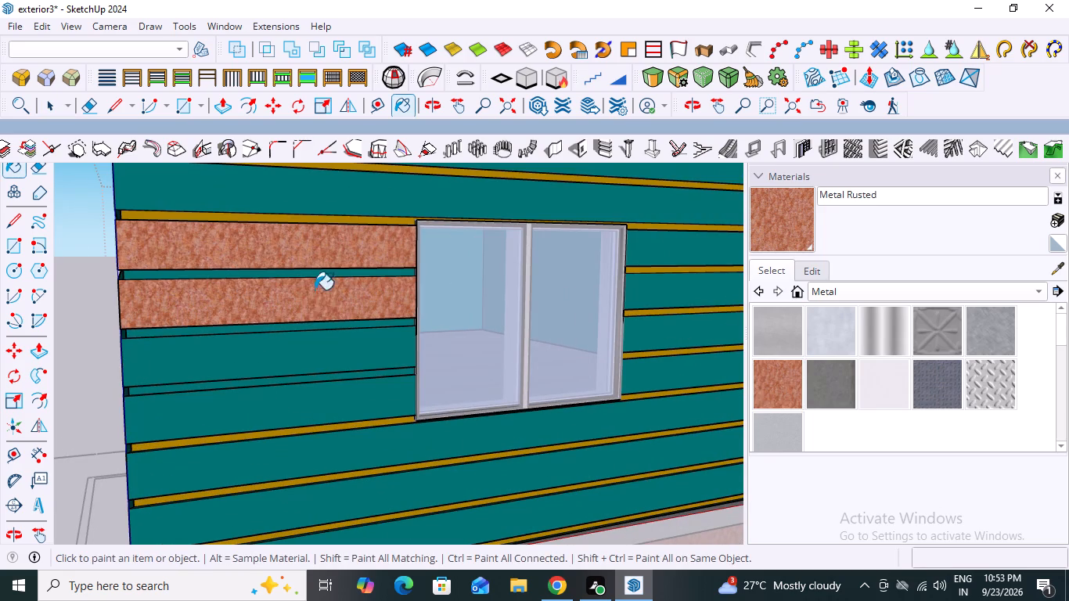
{"action": "left_click", "coordinate": [301, 357]}
{"action": "scroll", "coordinate": [323, 334], "scroll_direction": "down", "scroll_amount": 4}
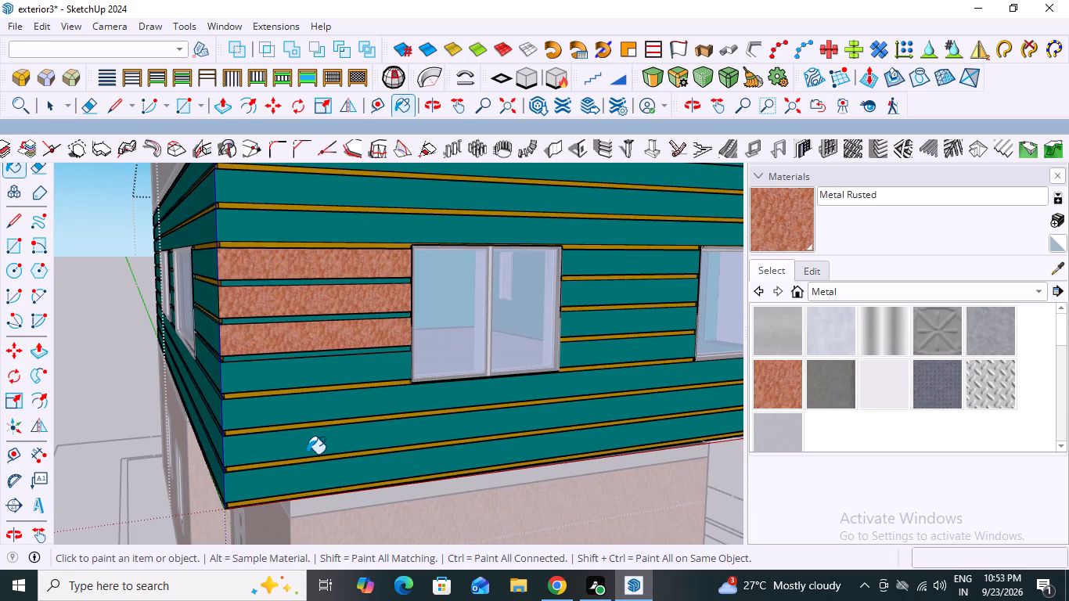
{"action": "scroll", "coordinate": [236, 383], "scroll_direction": "down", "scroll_amount": 3}
{"action": "left_click", "coordinate": [273, 381]}
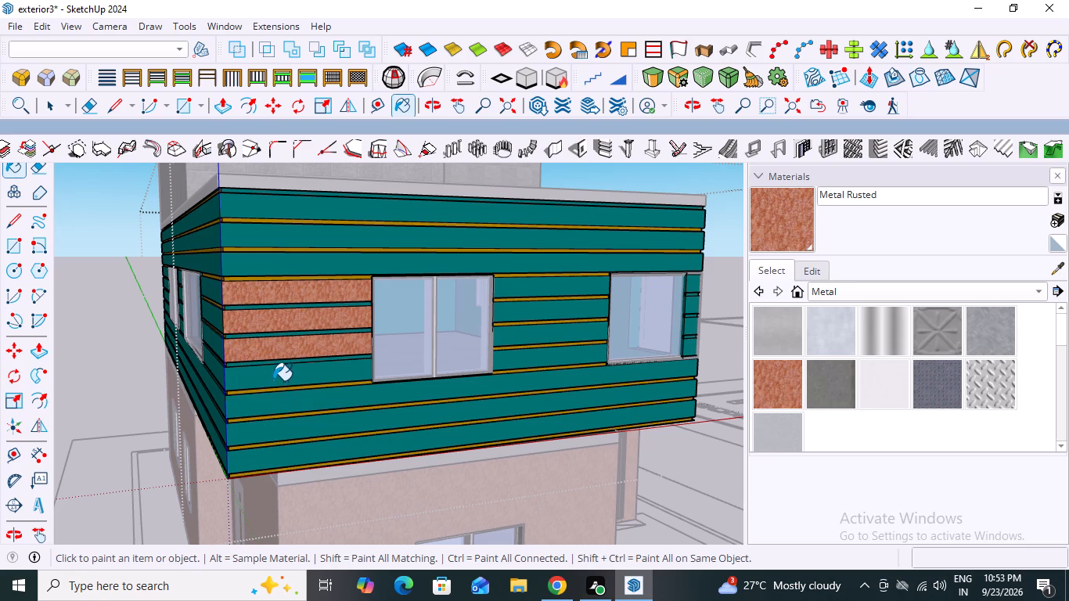
Paint the three full-width teal strips below the front wall's windows with Metal Rusted.
{"action": "scroll", "coordinate": [275, 380], "scroll_direction": "up", "scroll_amount": 8}
{"action": "scroll", "coordinate": [276, 380], "scroll_direction": "down", "scroll_amount": 6}
{"action": "left_click", "coordinate": [278, 412]}
{"action": "middle_click_drag", "start_coordinate": [418, 400], "coordinate": [394, 401]}
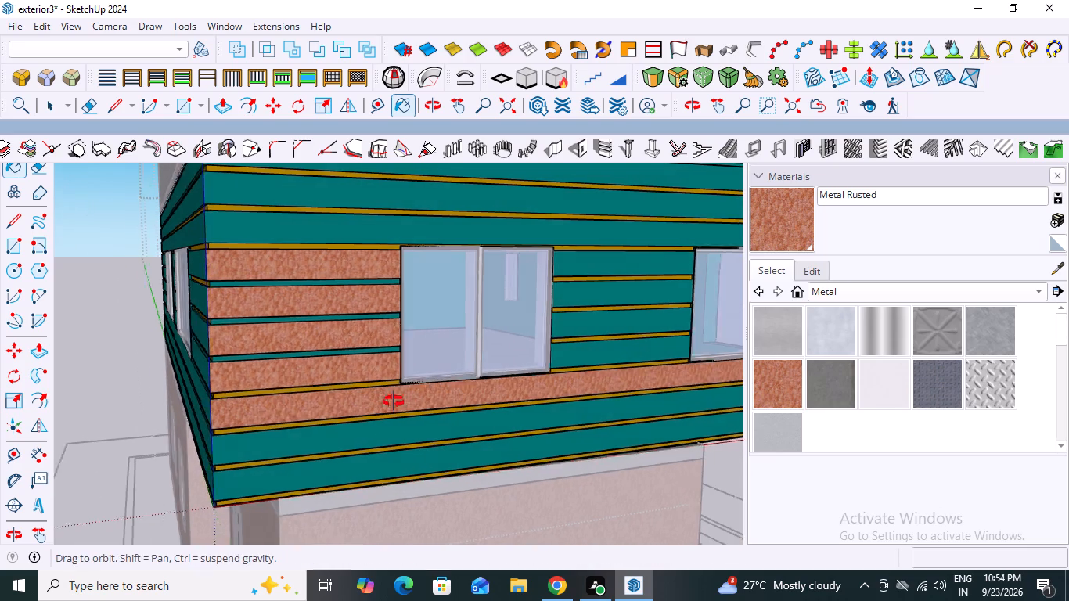
{"action": "middle_click_drag", "start_coordinate": [394, 401], "coordinate": [325, 406]}
{"action": "left_click", "coordinate": [351, 433]}
{"action": "scroll", "coordinate": [378, 412], "scroll_direction": "down", "scroll_amount": 6}
{"action": "scroll", "coordinate": [470, 452], "scroll_direction": "up", "scroll_amount": 6}
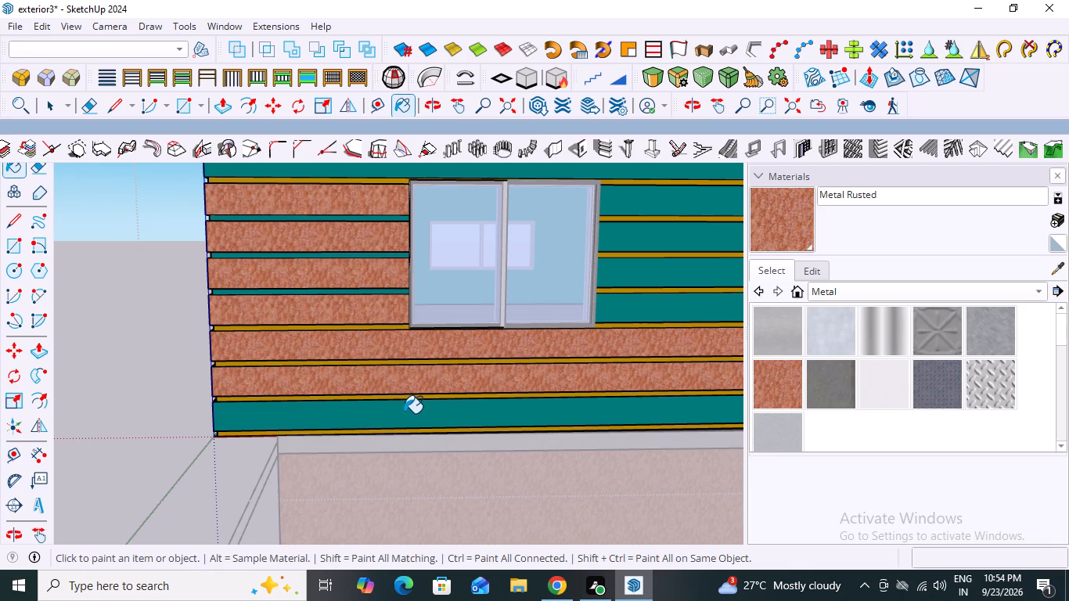
{"action": "left_click", "coordinate": [403, 413]}
Paint the four teal strips between the front wall's two windows with Metal Rusted.
{"action": "scroll", "coordinate": [318, 413], "scroll_direction": "down", "scroll_amount": 5}
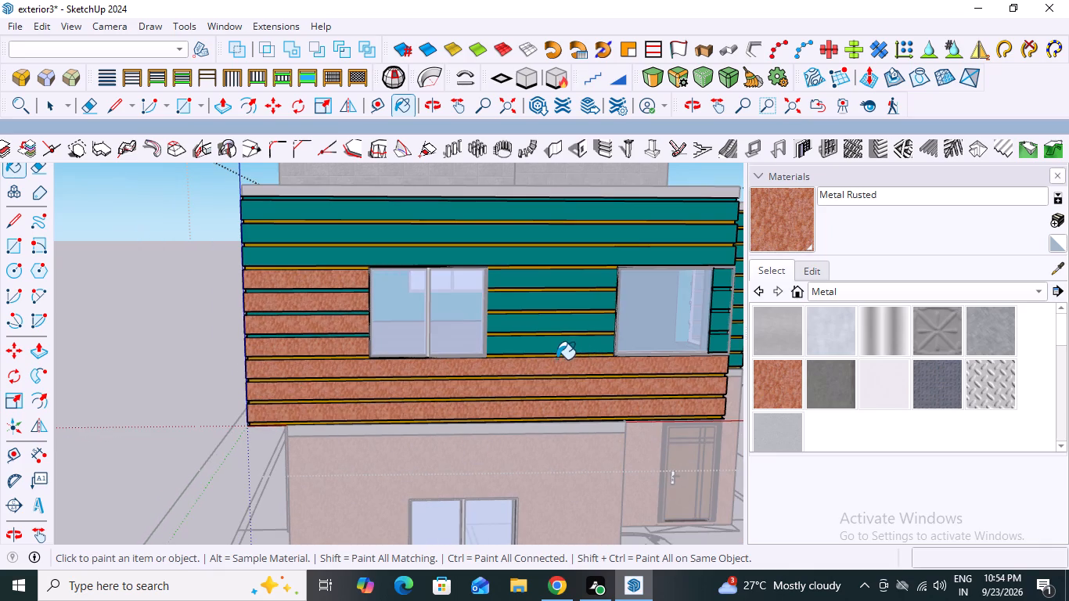
{"action": "left_click", "coordinate": [553, 349]}
{"action": "left_click", "coordinate": [552, 328]}
{"action": "left_click", "coordinate": [552, 303]}
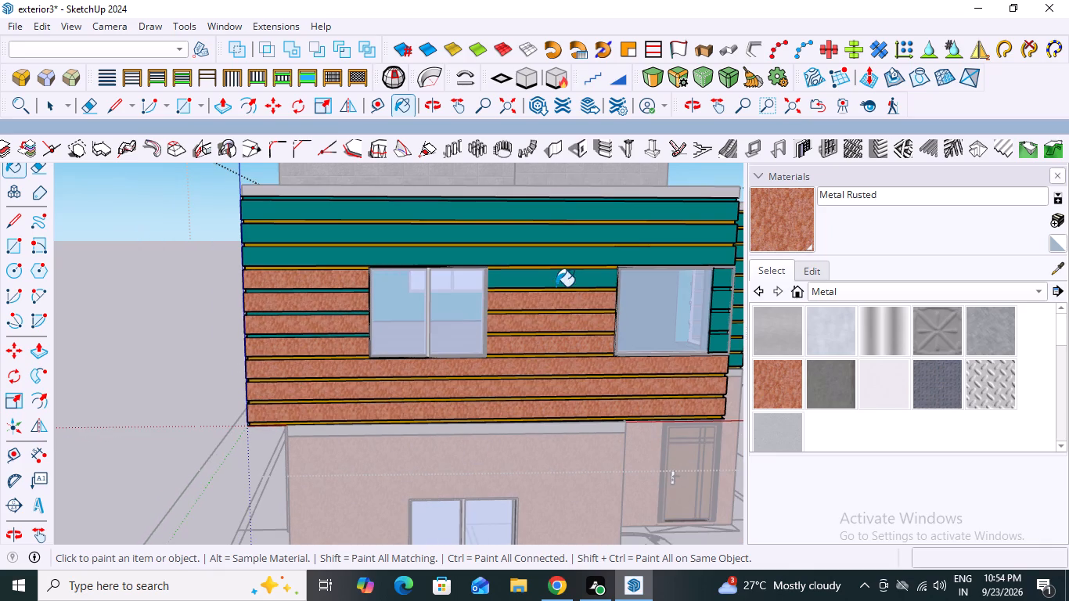
{"action": "left_click", "coordinate": [556, 285]}
Paint the three full-width teal strips above the front wall's windows with Metal Rusted.
{"action": "left_click", "coordinate": [565, 257]}
{"action": "left_click", "coordinate": [568, 231]}
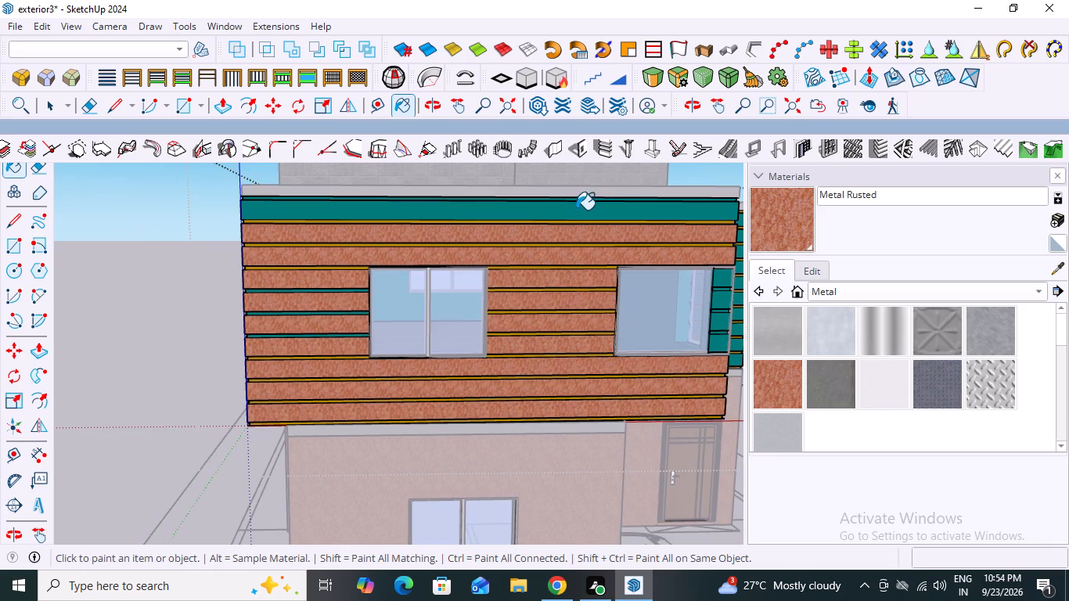
{"action": "left_click", "coordinate": [576, 210]}
Paint the four short teal strips seen behind the glass at the front wall's corner window with Metal Rusted.
{"action": "scroll", "coordinate": [466, 291], "scroll_direction": "down", "scroll_amount": 2}
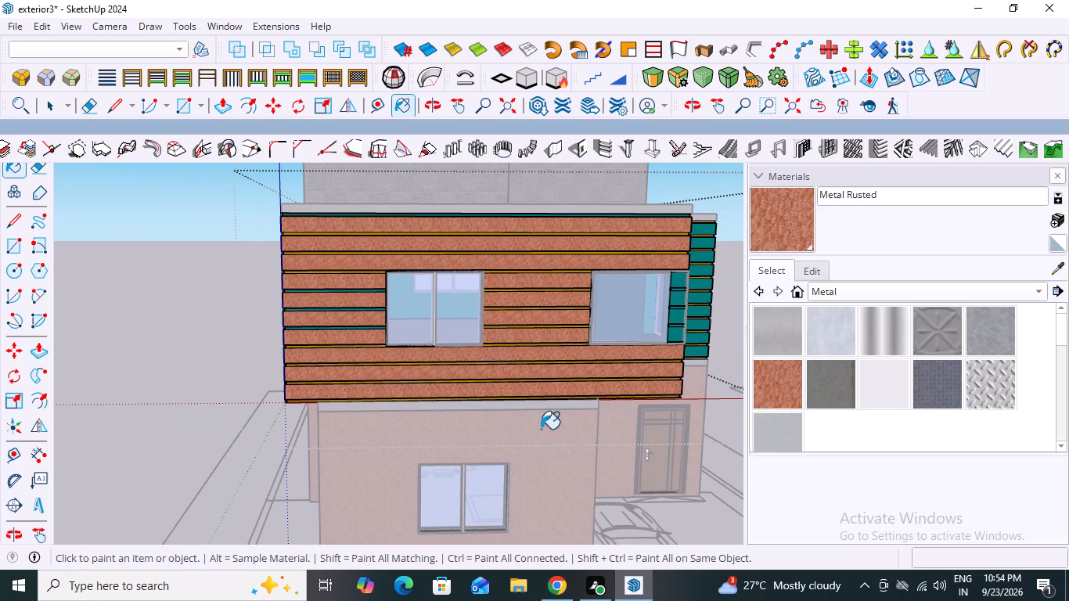
{"action": "scroll", "coordinate": [799, 380], "scroll_direction": "up", "scroll_amount": 2}
{"action": "scroll", "coordinate": [588, 333], "scroll_direction": "up", "scroll_amount": 6}
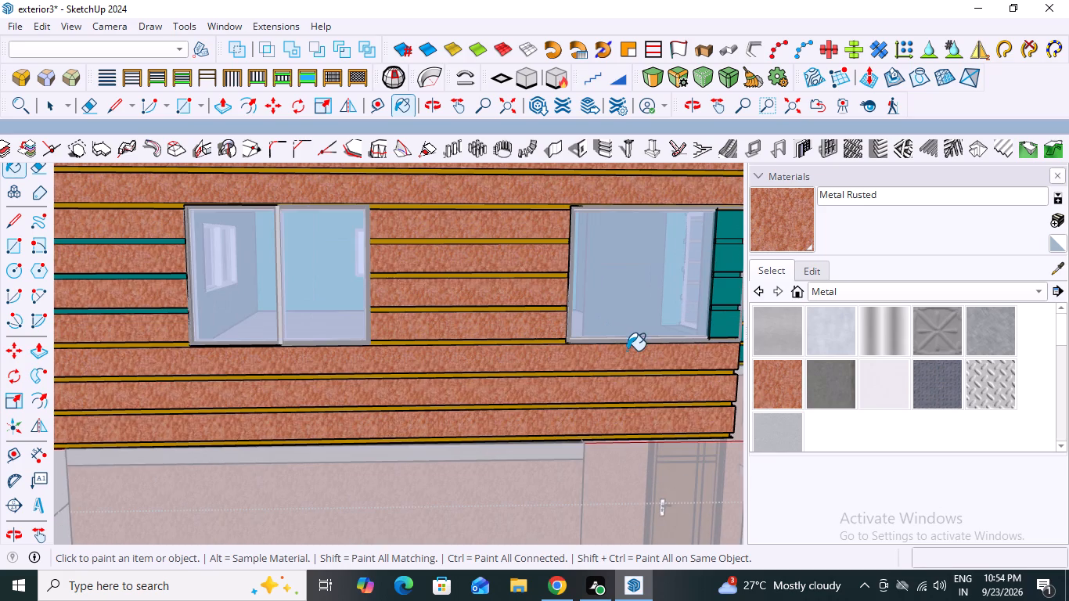
{"action": "scroll", "coordinate": [694, 353], "scroll_direction": "down", "scroll_amount": 9}
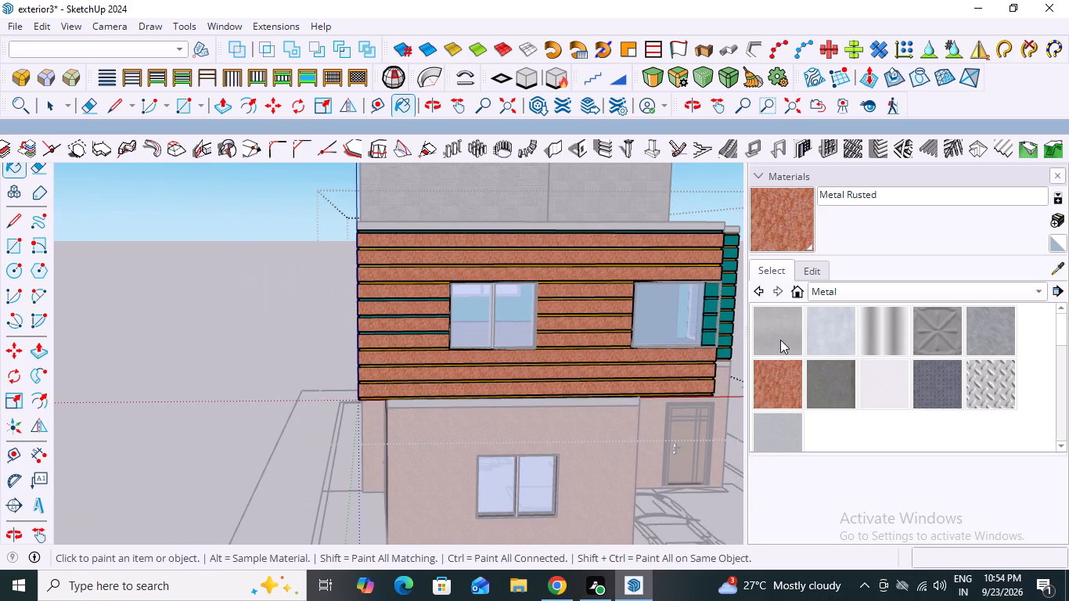
{"action": "scroll", "coordinate": [722, 325], "scroll_direction": "up", "scroll_amount": 11}
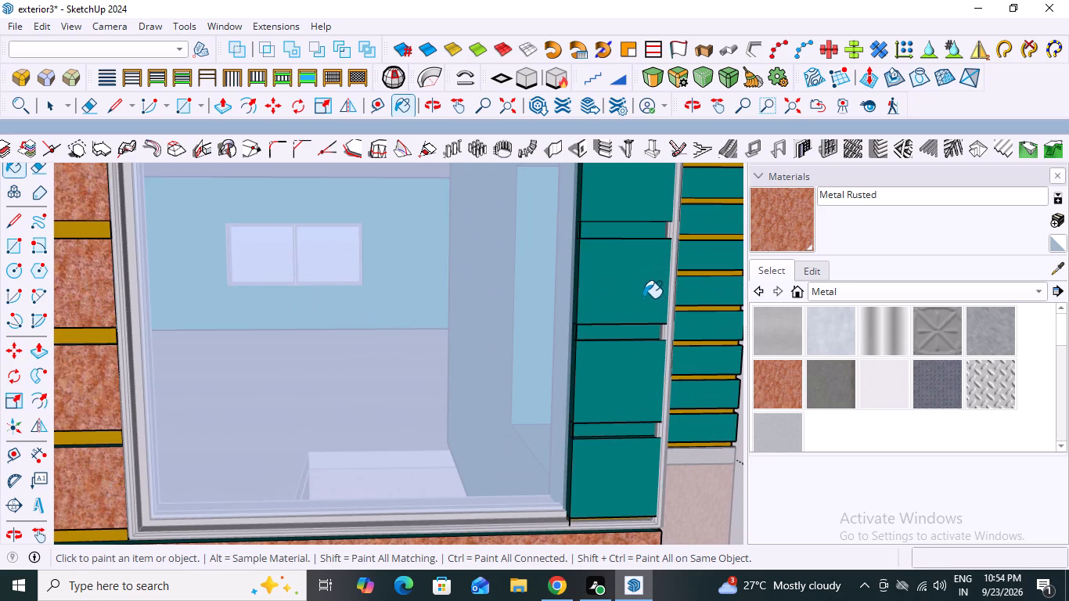
{"action": "left_click", "coordinate": [643, 298]}
{"action": "left_click", "coordinate": [596, 370]}
{"action": "left_click", "coordinate": [597, 462]}
{"action": "scroll", "coordinate": [598, 461], "scroll_direction": "down", "scroll_amount": 6}
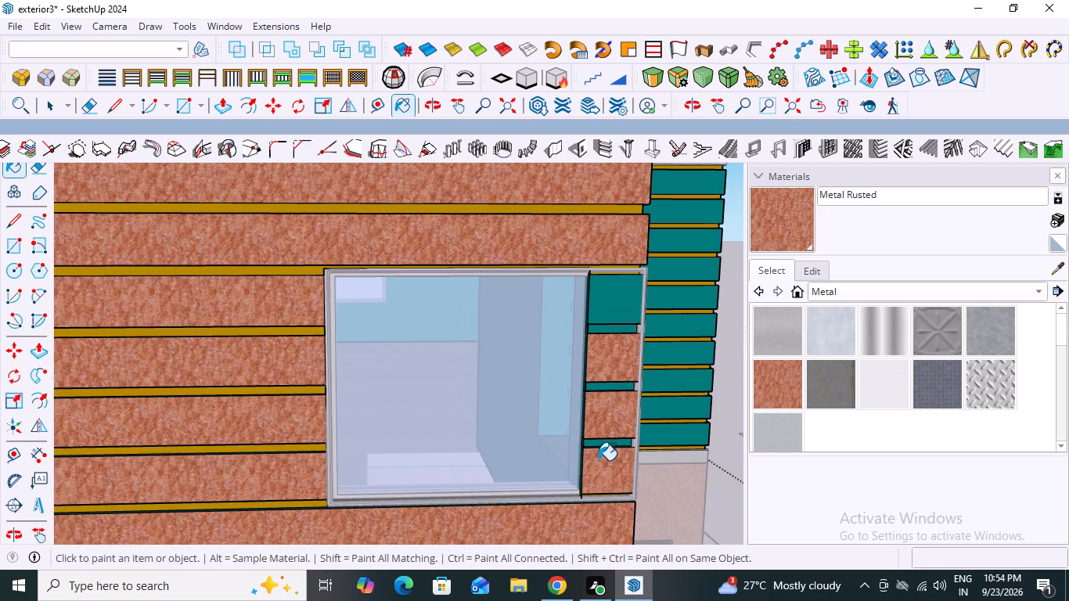
{"action": "left_click", "coordinate": [618, 308]}
{"action": "scroll", "coordinate": [488, 361], "scroll_direction": "down", "scroll_amount": 8}
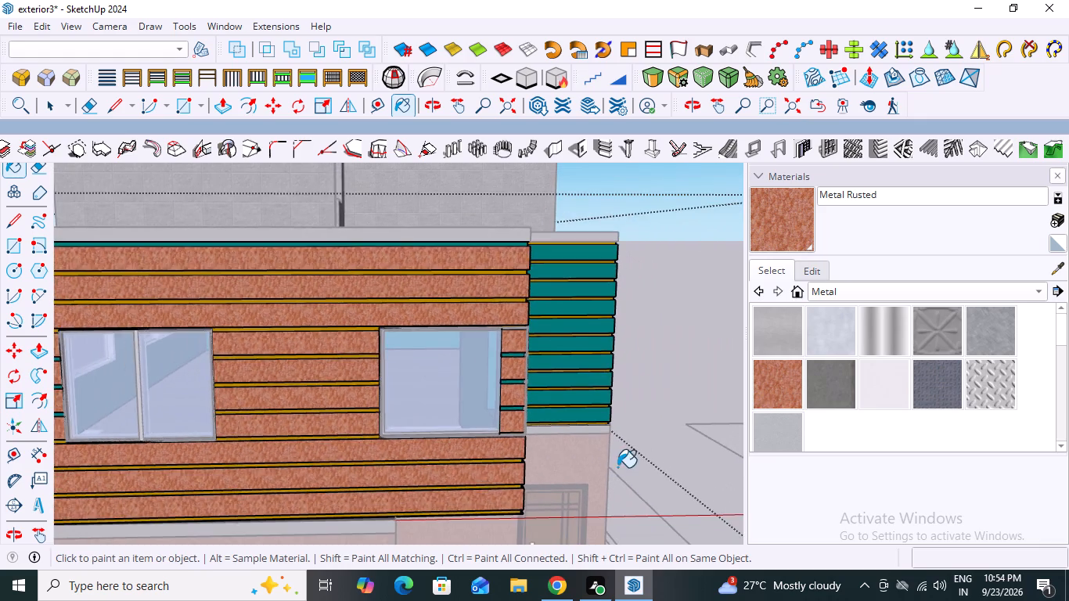
Paint the three teal strips below the corner window on the return wall above the entrance with Metal Rusted.
{"action": "scroll", "coordinate": [617, 467], "scroll_direction": "down", "scroll_amount": 2}
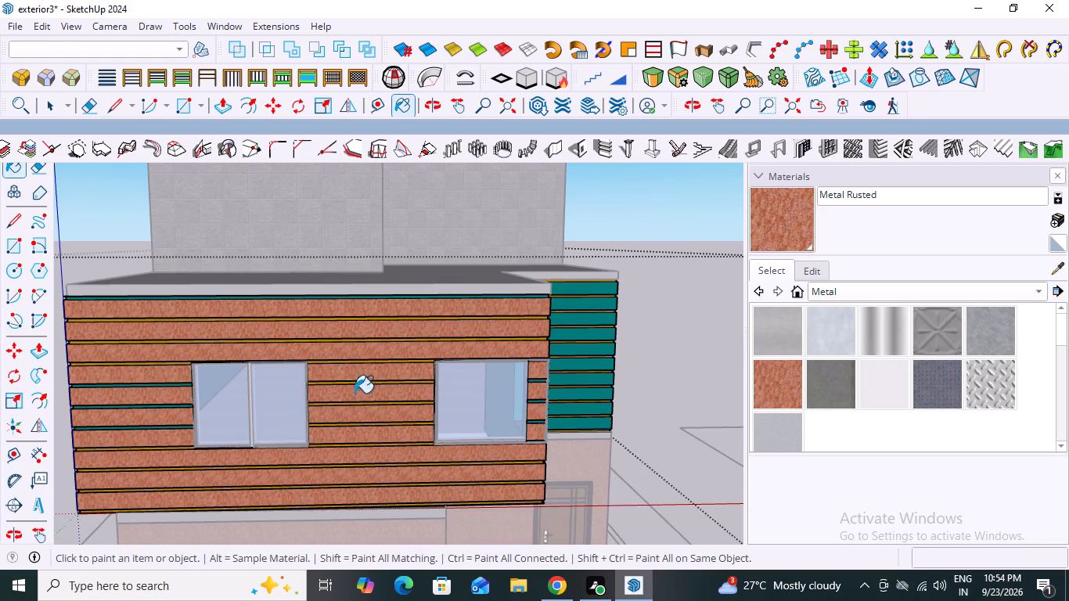
{"action": "scroll", "coordinate": [355, 393], "scroll_direction": "down", "scroll_amount": 2}
{"action": "scroll", "coordinate": [442, 290], "scroll_direction": "up", "scroll_amount": 8}
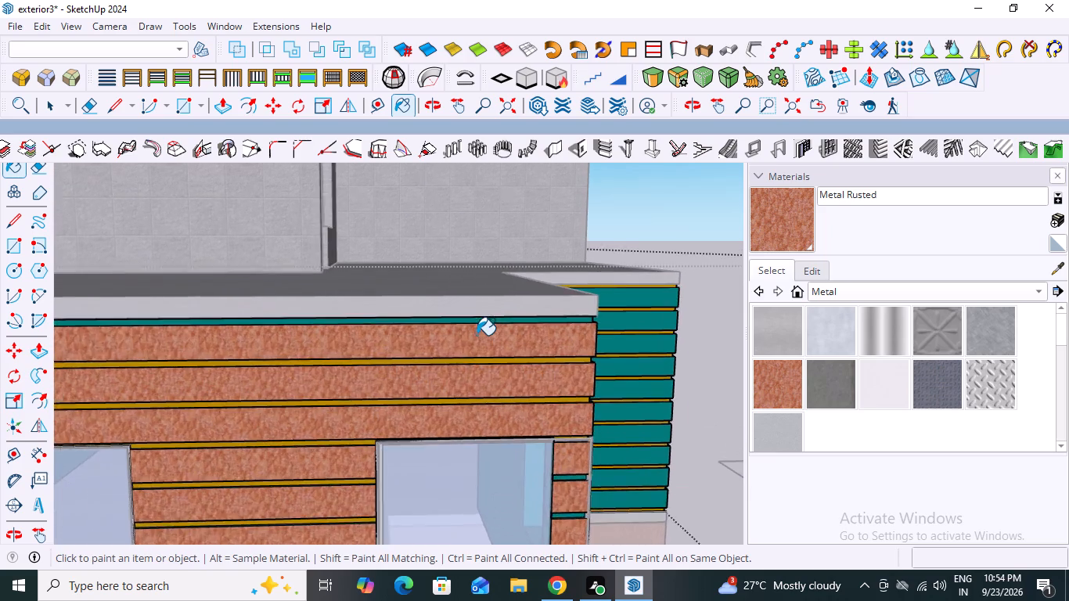
{"action": "scroll", "coordinate": [477, 335], "scroll_direction": "up", "scroll_amount": 1}
{"action": "scroll", "coordinate": [503, 300], "scroll_direction": "down", "scroll_amount": 4}
{"action": "scroll", "coordinate": [535, 243], "scroll_direction": "down", "scroll_amount": 8}
{"action": "scroll", "coordinate": [577, 361], "scroll_direction": "up", "scroll_amount": 2}
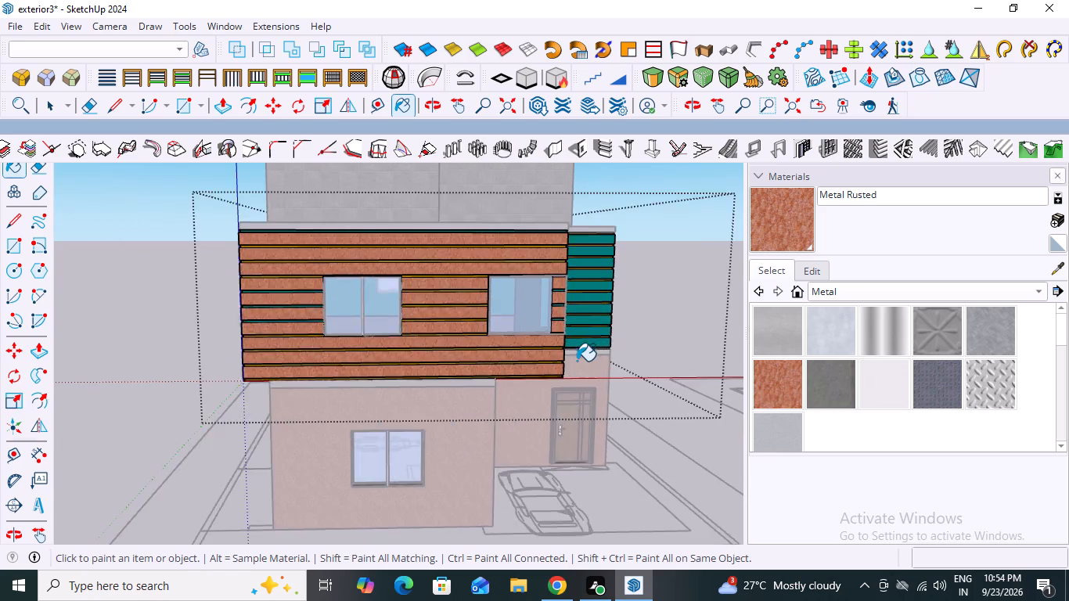
{"action": "scroll", "coordinate": [577, 361], "scroll_direction": "up", "scroll_amount": 4}
{"action": "middle_click_drag", "start_coordinate": [624, 366], "coordinate": [457, 354]}
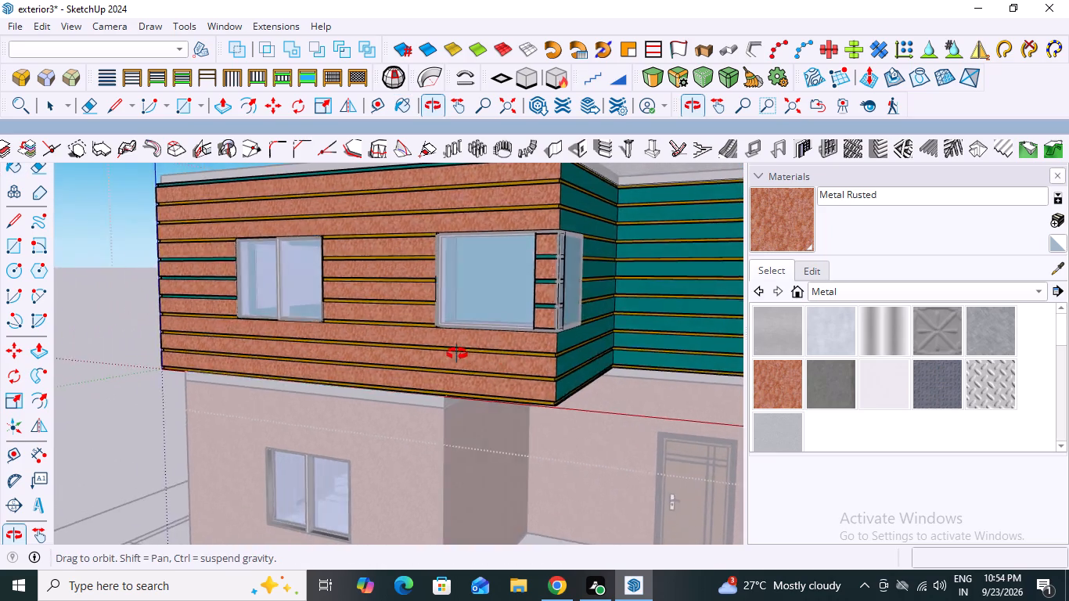
{"action": "middle_click_drag", "start_coordinate": [457, 354], "coordinate": [442, 353]}
{"action": "scroll", "coordinate": [540, 403], "scroll_direction": "up", "scroll_amount": 6}
{"action": "left_click", "coordinate": [562, 385]}
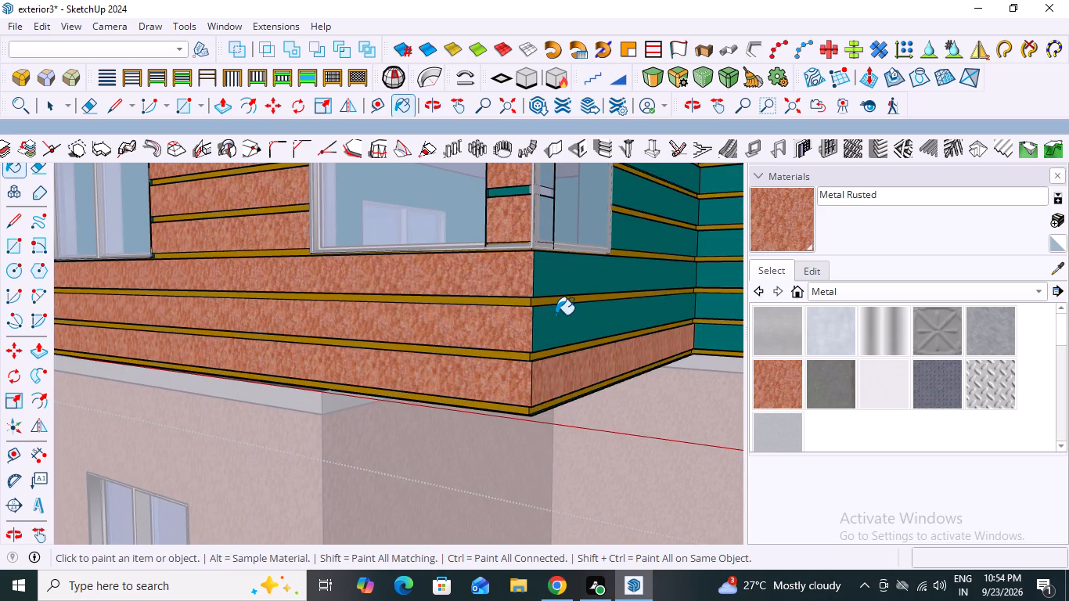
{"action": "left_click", "coordinate": [556, 315]}
{"action": "left_click", "coordinate": [566, 272]}
Paint the return wall's four teal strips beside the corner window and three strips above it with Metal Rusted.
{"action": "left_click", "coordinate": [622, 240]}
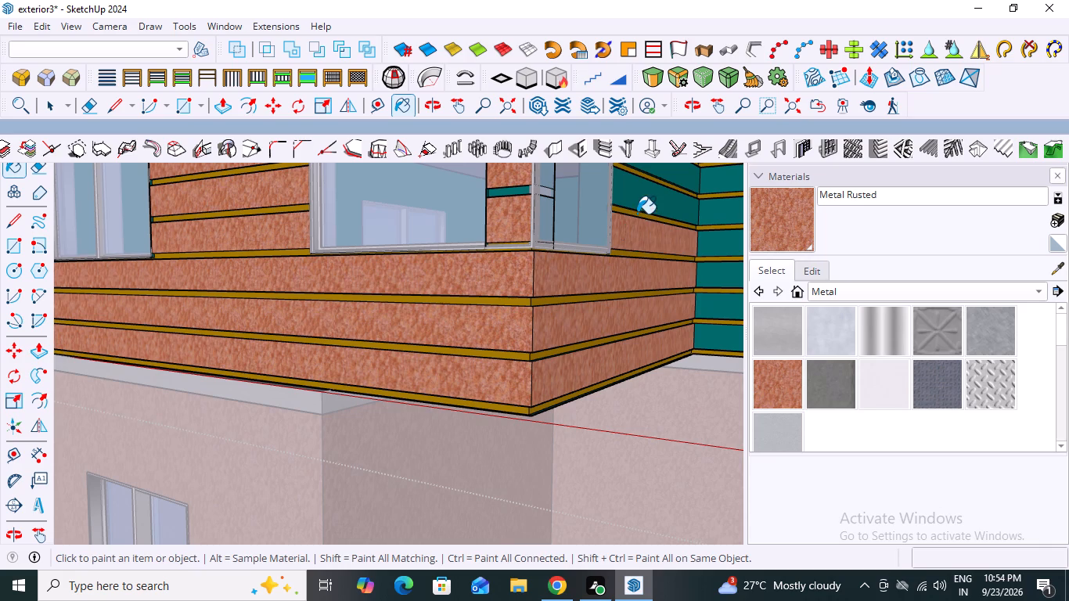
{"action": "left_click", "coordinate": [638, 196]}
{"action": "scroll", "coordinate": [380, 311], "scroll_direction": "down", "scroll_amount": 7}
{"action": "left_click", "coordinate": [542, 241]}
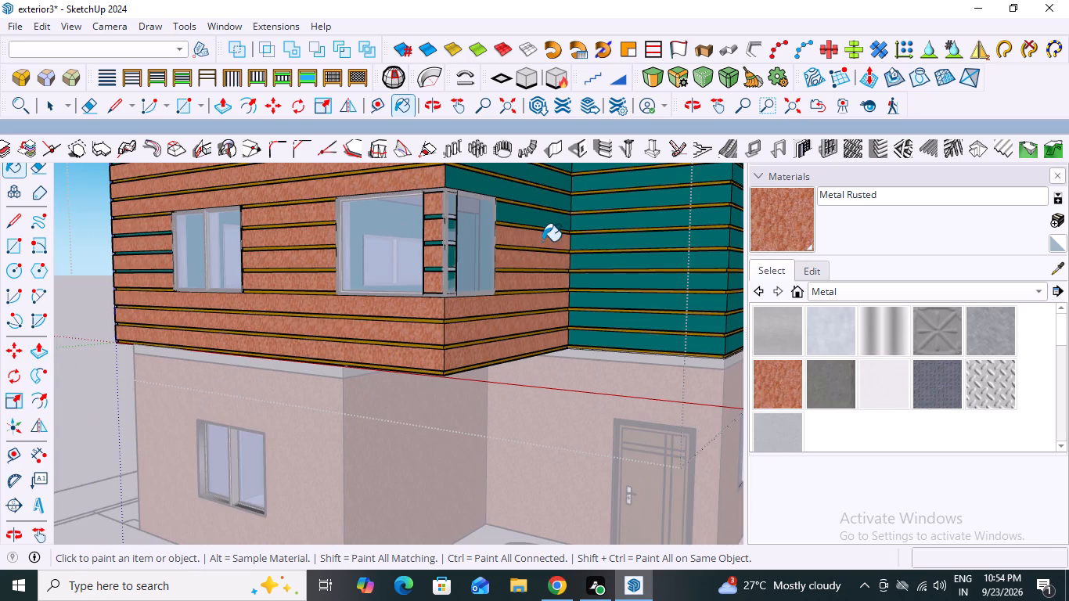
{"action": "left_click", "coordinate": [542, 220]}
{"action": "left_click", "coordinate": [541, 200]}
{"action": "scroll", "coordinate": [435, 311], "scroll_direction": "down", "scroll_amount": 6}
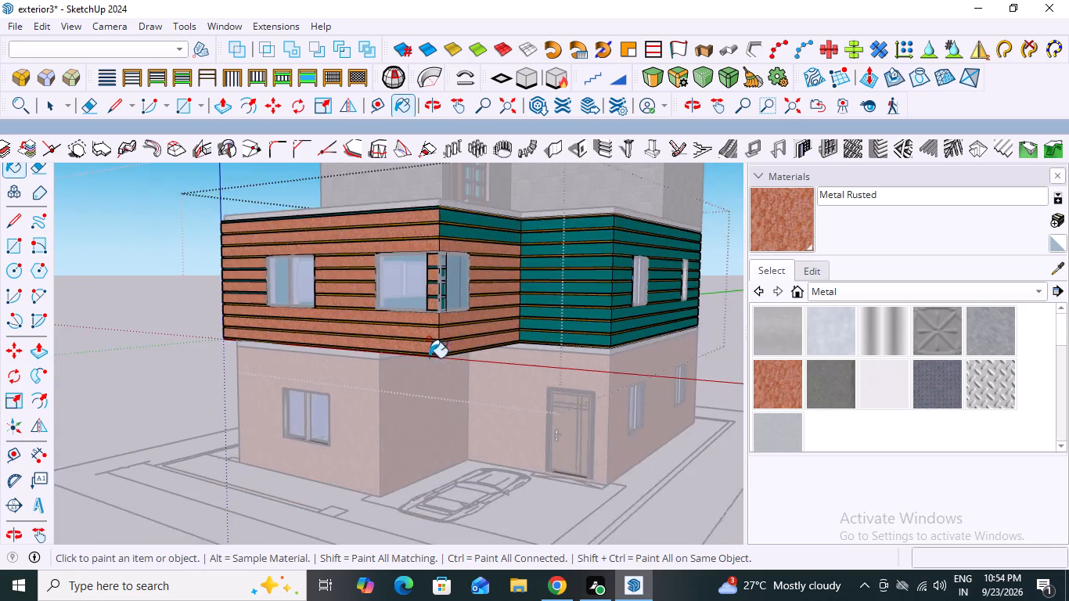
{"action": "scroll", "coordinate": [429, 358], "scroll_direction": "down", "scroll_amount": 1}
{"action": "scroll", "coordinate": [494, 202], "scroll_direction": "up", "scroll_amount": 7}
{"action": "left_click", "coordinate": [477, 249]}
{"action": "left_click", "coordinate": [450, 279]}
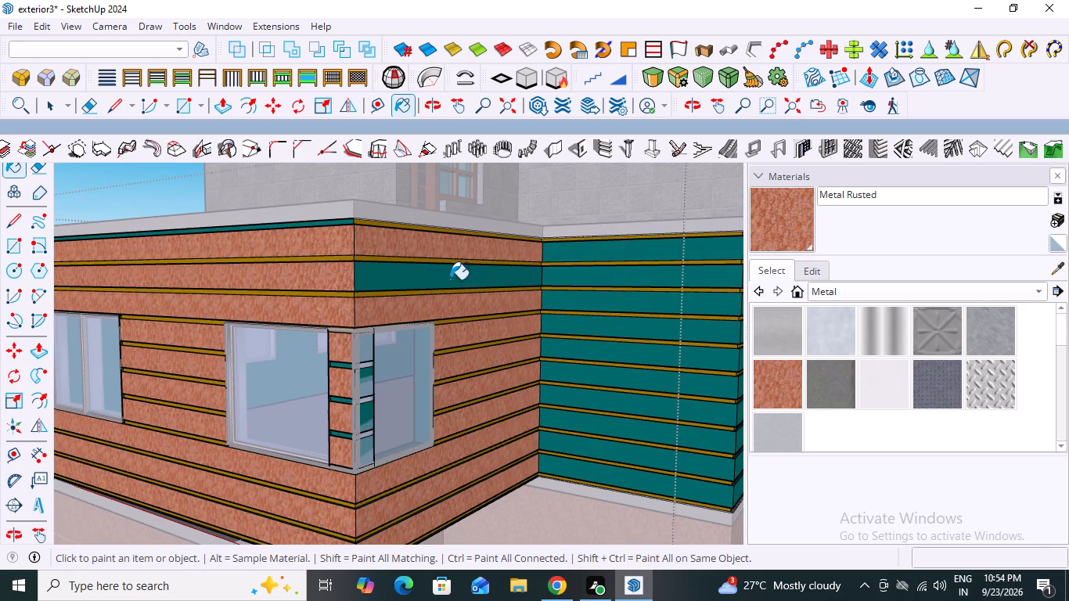
Paint all ten teal strips of the recessed windowless wall above the entrance door with Metal Rusted.
{"action": "left_click", "coordinate": [649, 246]}
{"action": "left_click", "coordinate": [611, 278]}
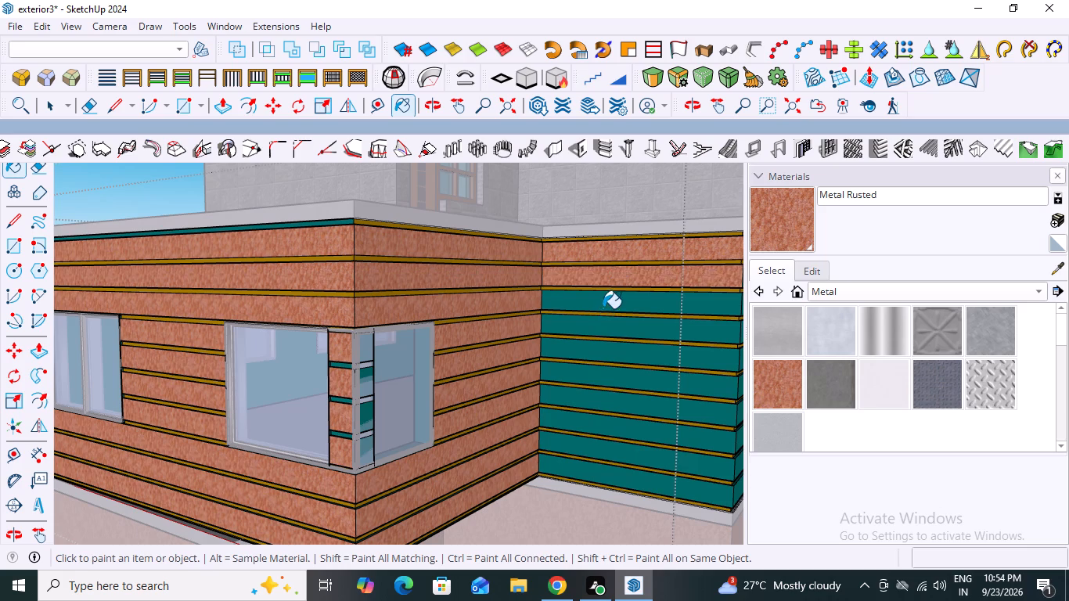
{"action": "left_click", "coordinate": [603, 308]}
{"action": "left_click", "coordinate": [599, 331]}
{"action": "left_click", "coordinate": [589, 351]}
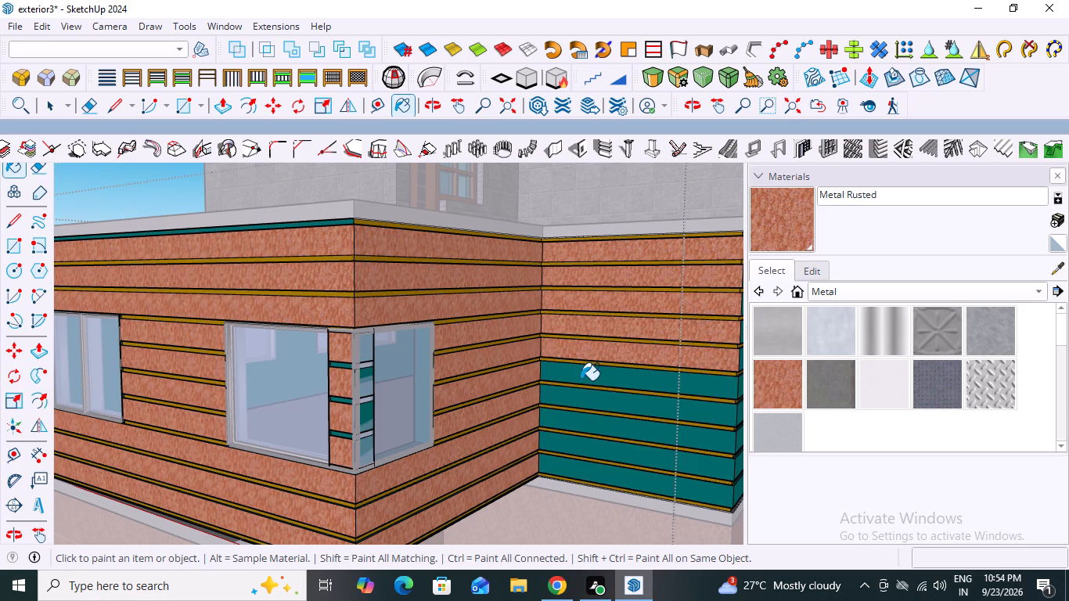
{"action": "left_click", "coordinate": [581, 380]}
{"action": "left_click", "coordinate": [568, 402]}
{"action": "left_click", "coordinate": [564, 423]}
{"action": "left_click", "coordinate": [556, 450]}
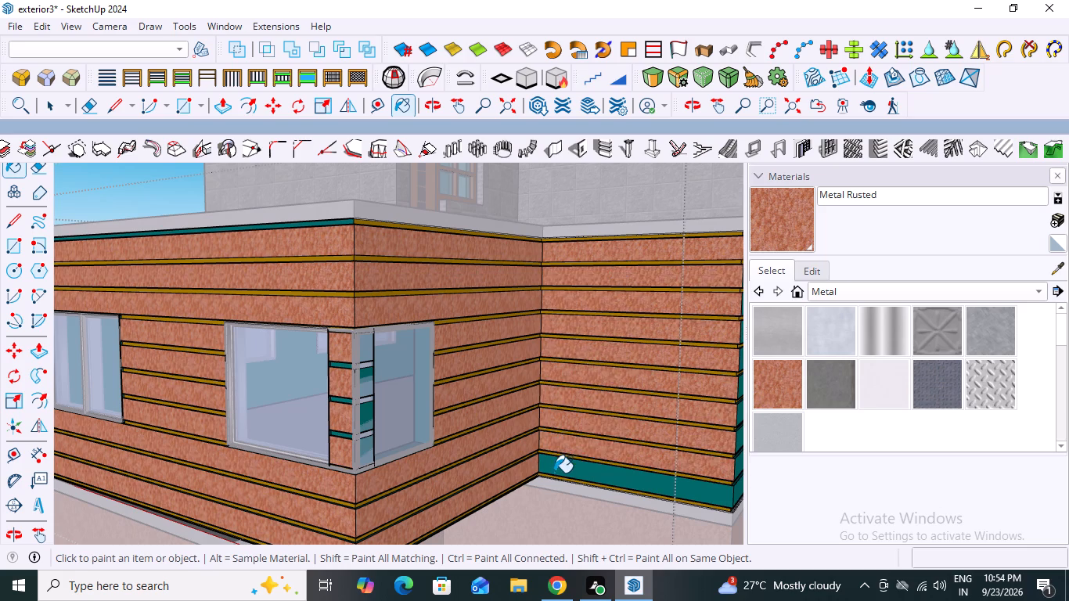
{"action": "left_click", "coordinate": [554, 473]}
Paint the three full-length teal strips below the windows on the adjoining side wall with Metal Rusted.
{"action": "scroll", "coordinate": [463, 303], "scroll_direction": "down", "scroll_amount": 6}
{"action": "scroll", "coordinate": [683, 416], "scroll_direction": "up", "scroll_amount": 6}
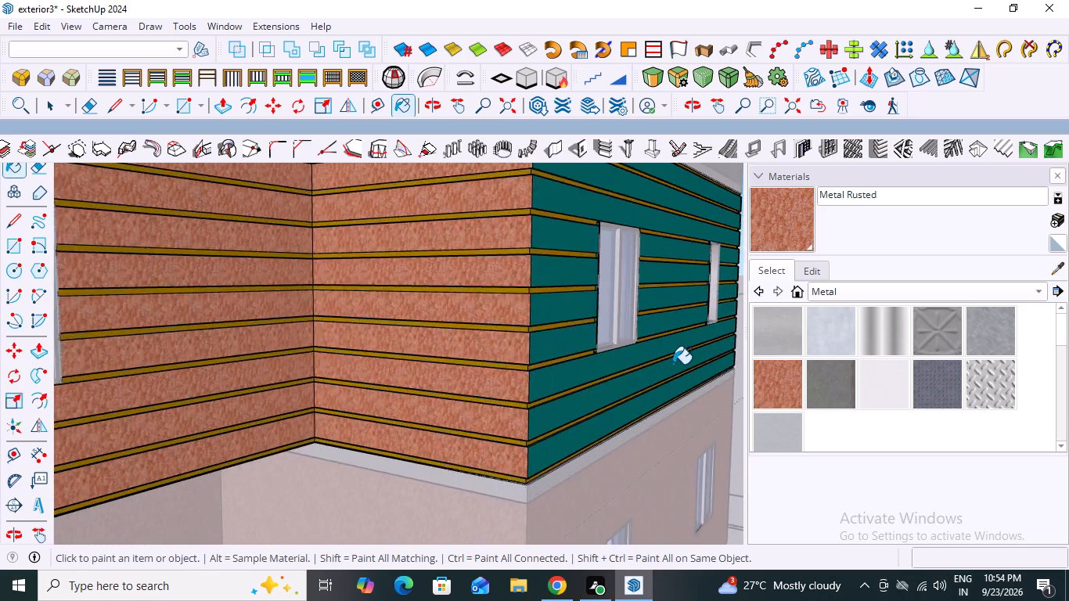
{"action": "scroll", "coordinate": [673, 364], "scroll_direction": "up", "scroll_amount": 4}
{"action": "left_click", "coordinate": [491, 489]}
{"action": "left_click", "coordinate": [480, 450]}
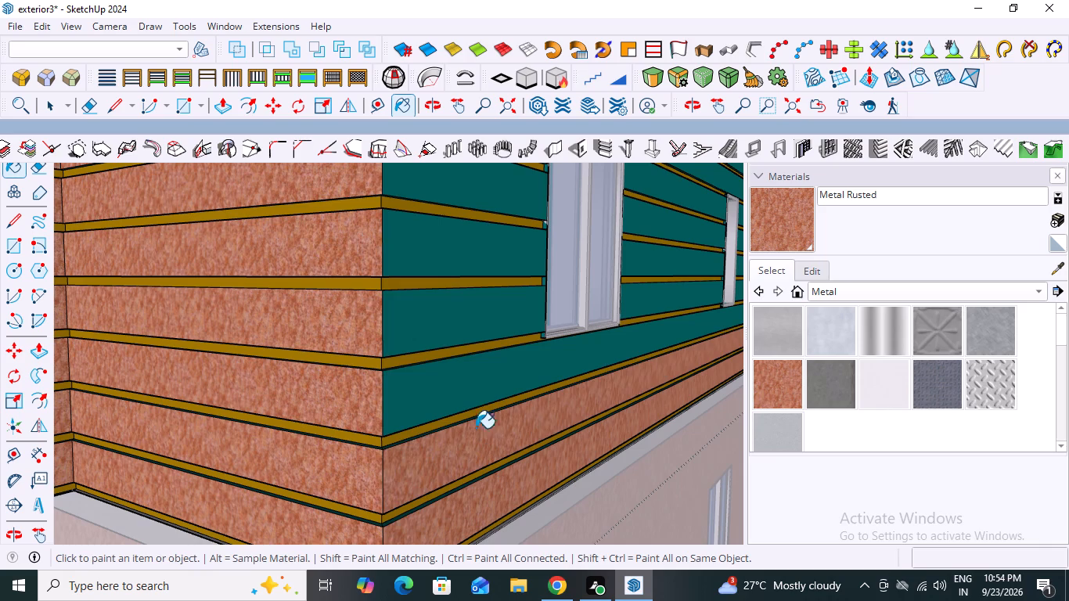
{"action": "left_click", "coordinate": [466, 380]}
Paint the side wall's four strips between the recessed-wall corner and first window, and three strips above the windows, with Metal Rusted.
{"action": "left_click", "coordinate": [460, 315]}
{"action": "left_click", "coordinate": [459, 265]}
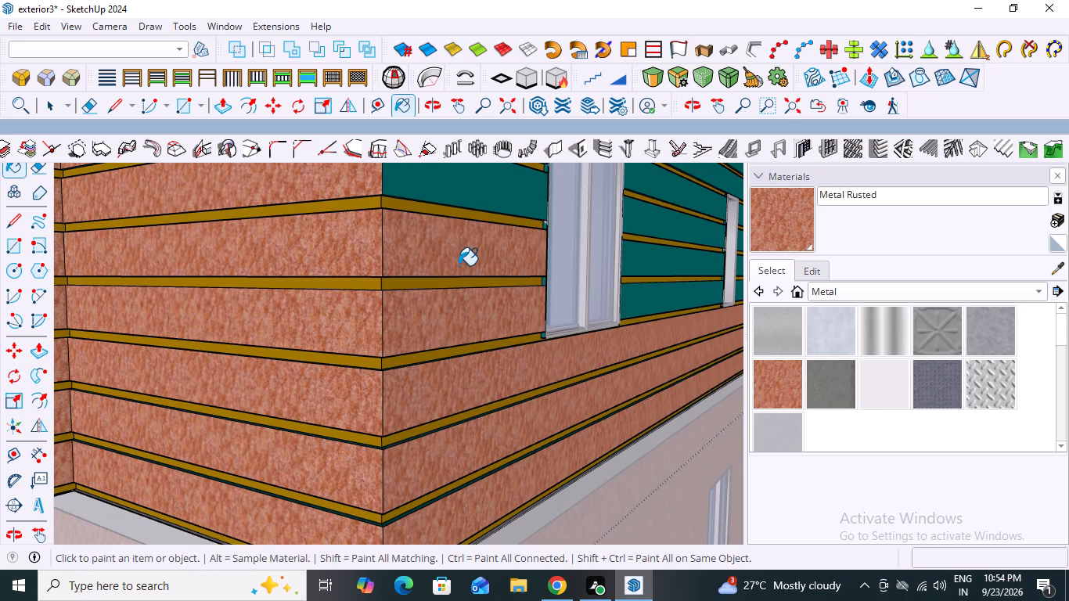
{"action": "scroll", "coordinate": [393, 354], "scroll_direction": "down", "scroll_amount": 10}
{"action": "left_click", "coordinate": [435, 311]}
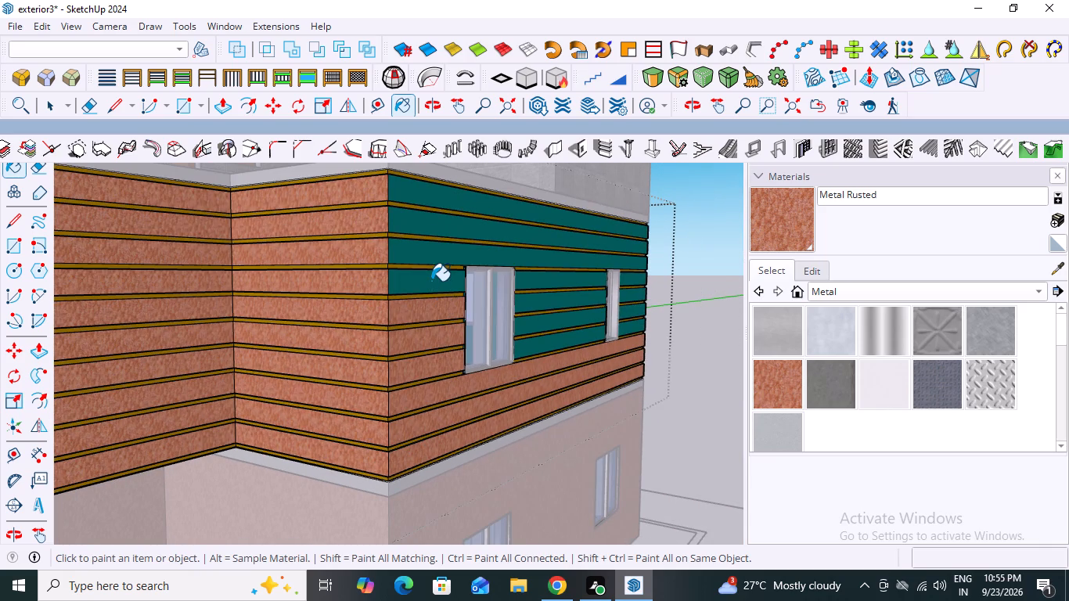
{"action": "left_click", "coordinate": [431, 281]}
{"action": "left_click", "coordinate": [429, 254]}
{"action": "left_click", "coordinate": [431, 221]}
{"action": "left_click", "coordinate": [440, 194]}
Paint the four teal strips between the side wall's two windows with Metal Rusted.
{"action": "scroll", "coordinate": [282, 289], "scroll_direction": "down", "scroll_amount": 2}
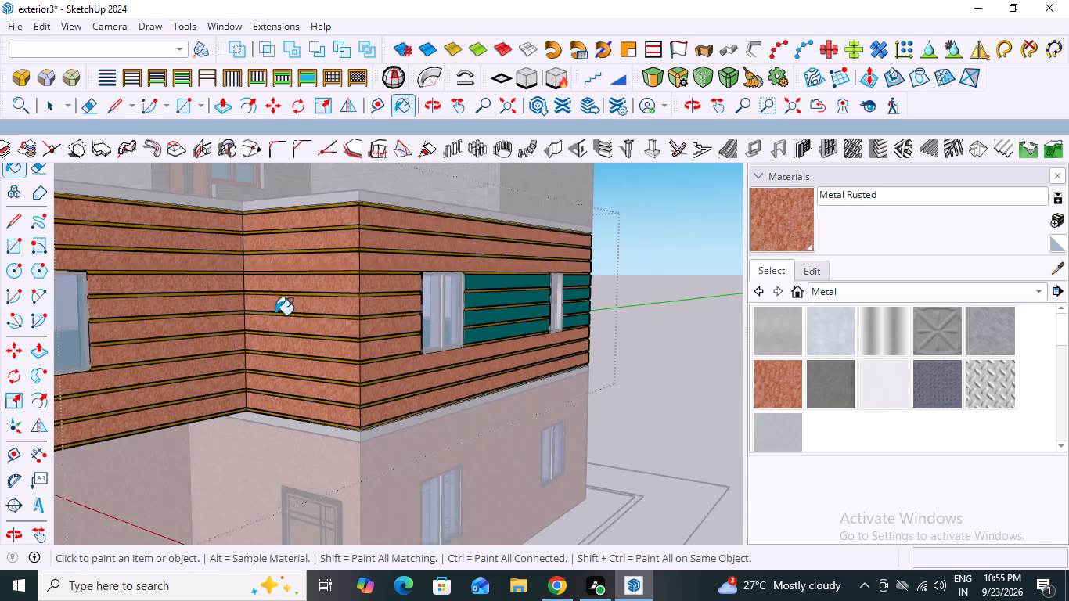
{"action": "scroll", "coordinate": [275, 315], "scroll_direction": "down", "scroll_amount": 5}
{"action": "middle_click_drag", "start_coordinate": [537, 372], "coordinate": [404, 392]}
{"action": "scroll", "coordinate": [414, 343], "scroll_direction": "up", "scroll_amount": 6}
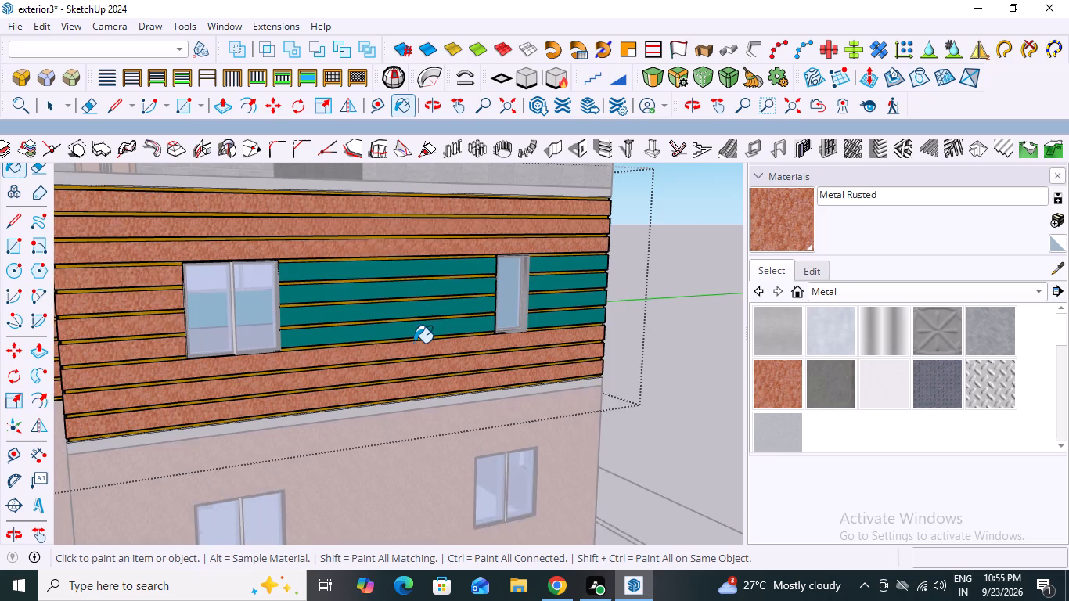
{"action": "left_click", "coordinate": [320, 264]}
{"action": "left_click", "coordinate": [313, 284]}
{"action": "left_click", "coordinate": [311, 309]}
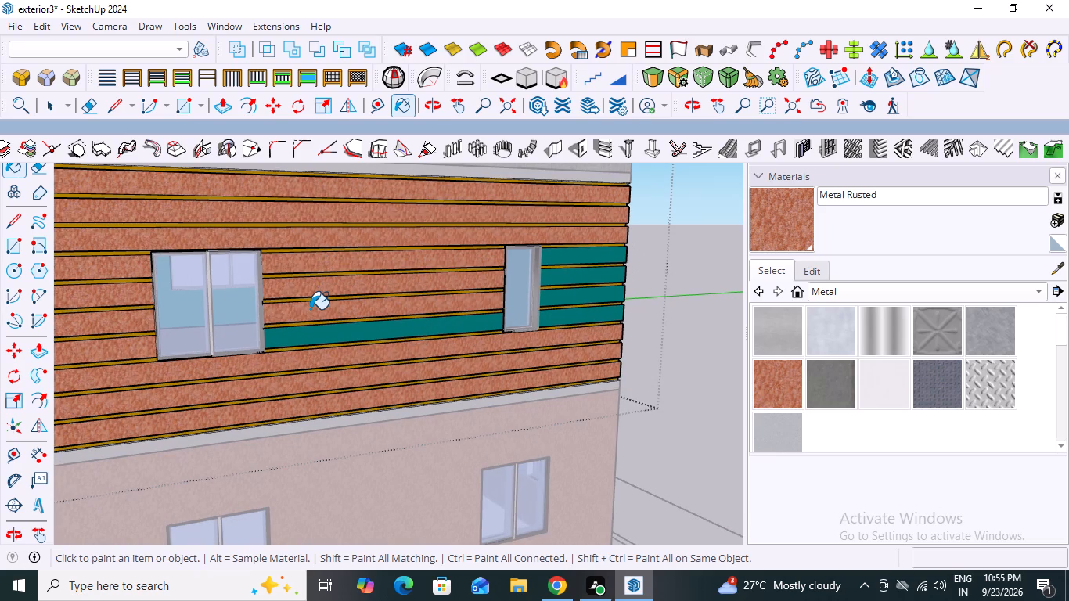
{"action": "left_click", "coordinate": [308, 336]}
Paint the four teal strips between the side wall's second window and its far corner with Metal Rusted.
{"action": "left_click", "coordinate": [596, 262]}
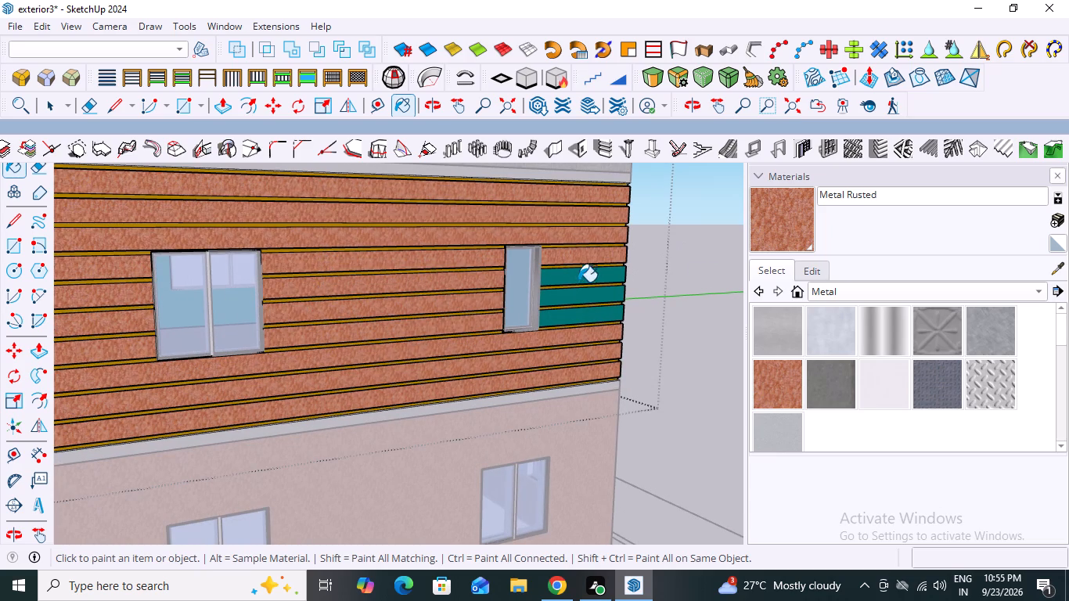
{"action": "left_click", "coordinate": [579, 272]}
{"action": "left_click", "coordinate": [574, 297]}
{"action": "left_click", "coordinate": [567, 319]}
Paint the three full-length teal strips below the window on the next wall around the far corner with Metal Rusted.
{"action": "scroll", "coordinate": [610, 297], "scroll_direction": "down", "scroll_amount": 3}
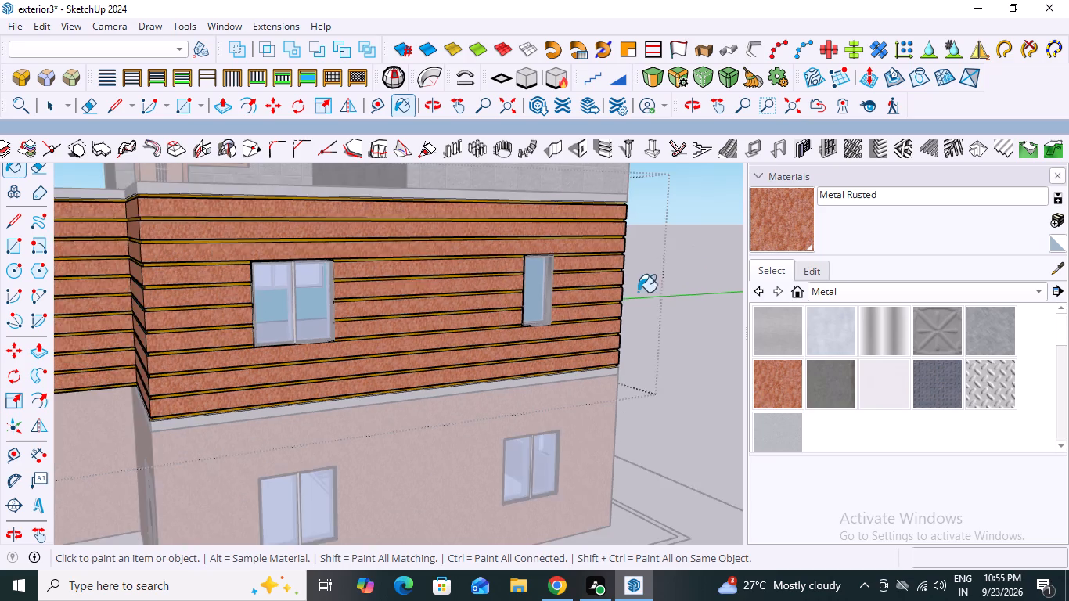
{"action": "scroll", "coordinate": [638, 292], "scroll_direction": "down", "scroll_amount": 2}
{"action": "middle_click_drag", "start_coordinate": [631, 342], "coordinate": [268, 367]}
{"action": "scroll", "coordinate": [398, 462], "scroll_direction": "up", "scroll_amount": 3}
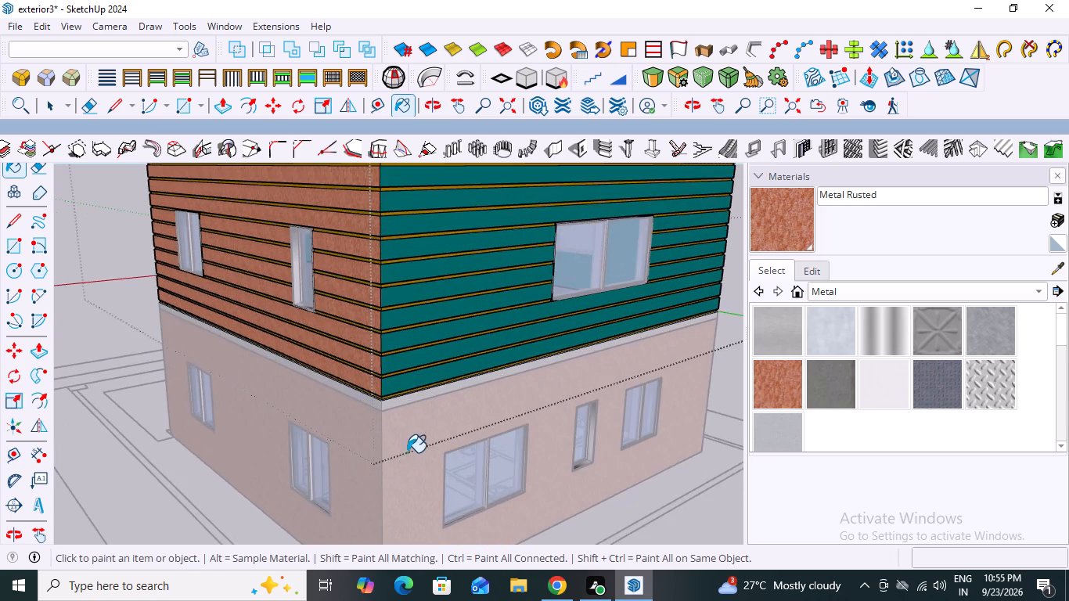
{"action": "scroll", "coordinate": [407, 442], "scroll_direction": "up", "scroll_amount": 2}
{"action": "left_click", "coordinate": [414, 368]}
{"action": "left_click", "coordinate": [427, 328]}
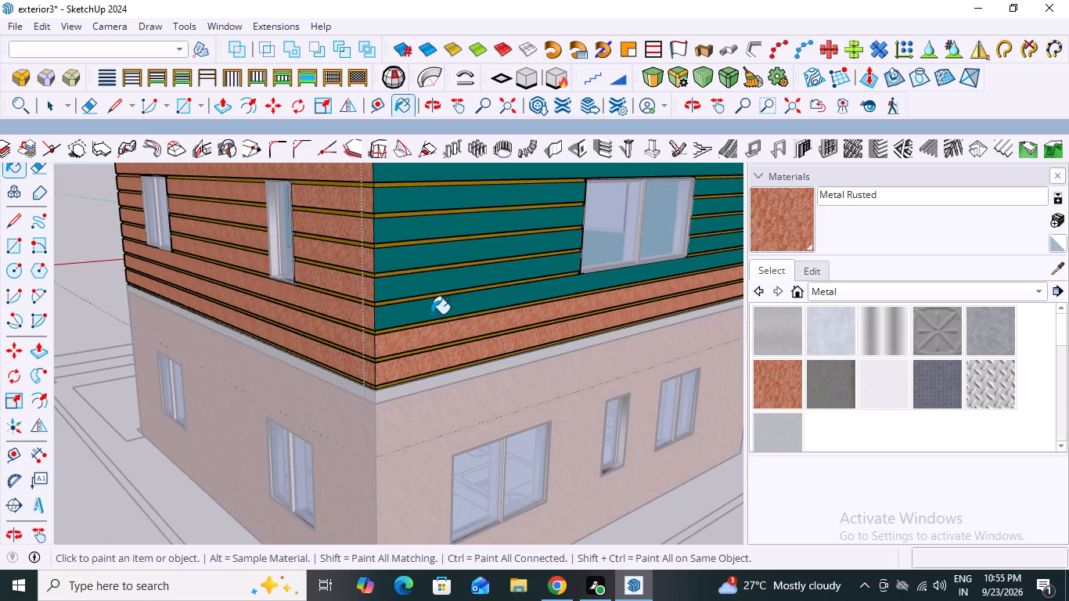
{"action": "left_click", "coordinate": [431, 314]}
Paint this wall's four strips between the near corner and the window, and the three strips above the window, with Metal Rusted.
{"action": "left_click", "coordinate": [431, 286]}
{"action": "left_click", "coordinate": [430, 255]}
{"action": "left_click", "coordinate": [431, 229]}
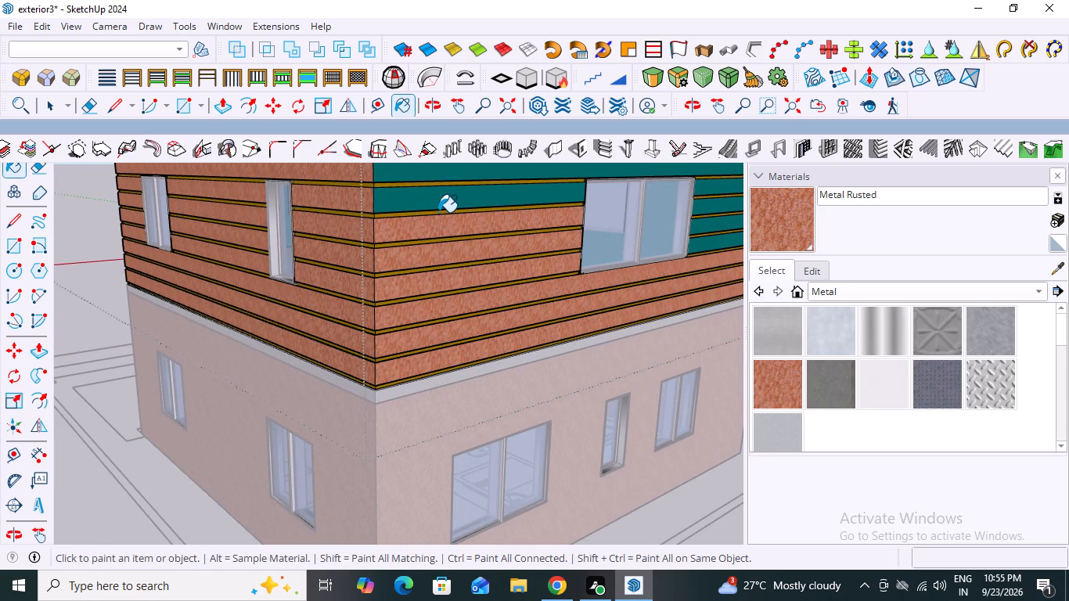
{"action": "left_click", "coordinate": [444, 202]}
{"action": "scroll", "coordinate": [403, 301], "scroll_direction": "down", "scroll_amount": 6}
{"action": "scroll", "coordinate": [447, 229], "scroll_direction": "up", "scroll_amount": 3}
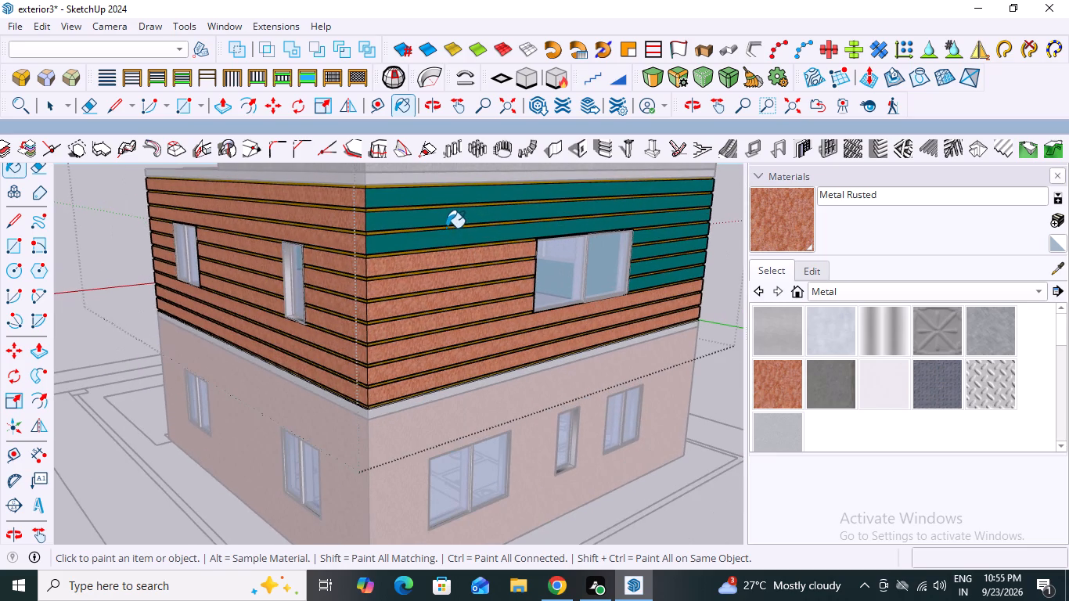
{"action": "left_click", "coordinate": [441, 199]}
{"action": "left_click", "coordinate": [426, 223]}
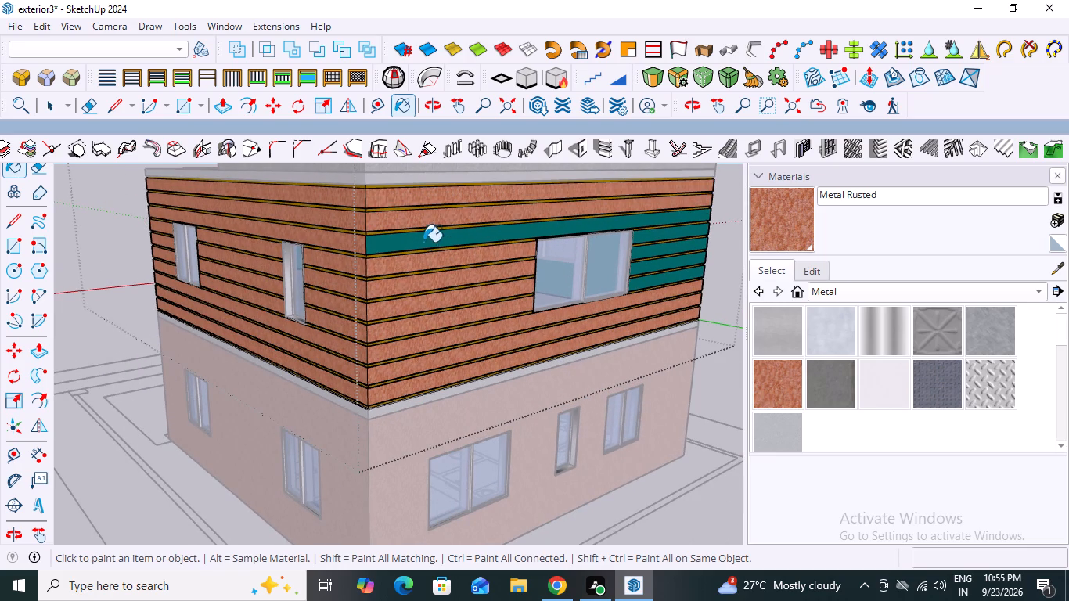
{"action": "left_click", "coordinate": [423, 240]}
Paint the four teal strips between this wall's window and its far corner with Metal Rusted, working upward.
{"action": "scroll", "coordinate": [357, 311], "scroll_direction": "down", "scroll_amount": 4}
{"action": "scroll", "coordinate": [726, 294], "scroll_direction": "up", "scroll_amount": 3}
{"action": "scroll", "coordinate": [573, 314], "scroll_direction": "up", "scroll_amount": 5}
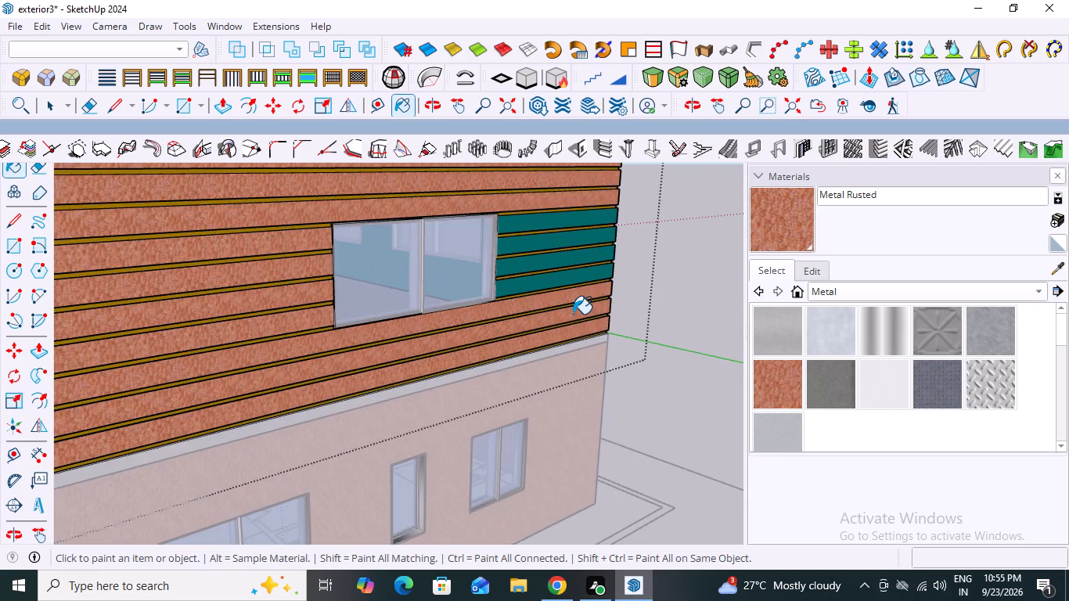
{"action": "scroll", "coordinate": [573, 314], "scroll_direction": "up", "scroll_amount": 2}
{"action": "left_click", "coordinate": [561, 263]}
{"action": "left_click", "coordinate": [562, 236]}
{"action": "left_click", "coordinate": [564, 203]}
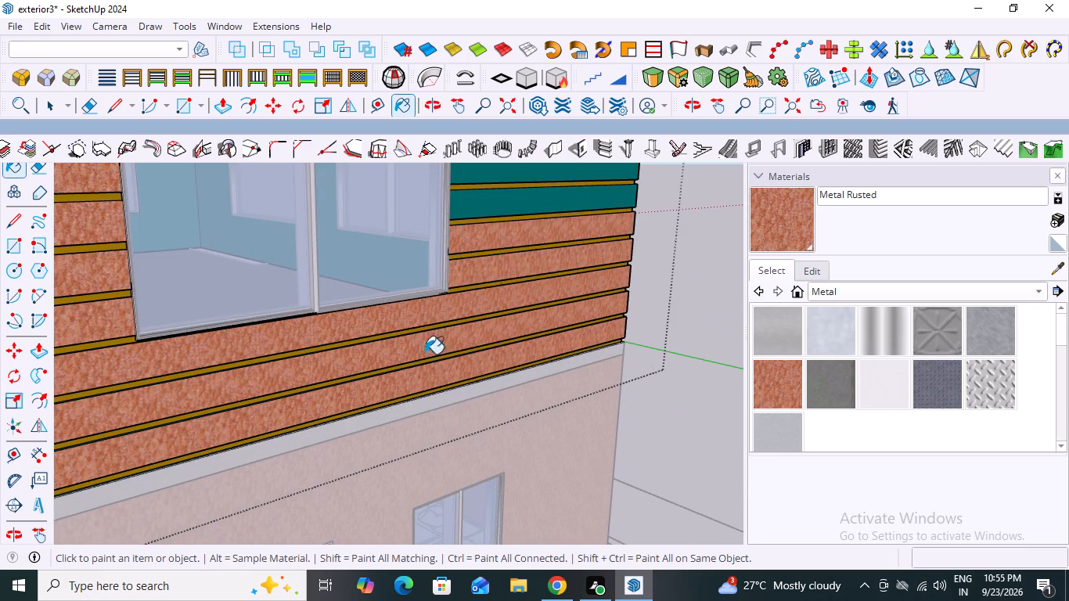
Paint the last teal siding board beside the upper-floor window with Metal Rusted.
{"action": "scroll", "coordinate": [417, 362], "scroll_direction": "down", "scroll_amount": 6}
{"action": "scroll", "coordinate": [513, 283], "scroll_direction": "up", "scroll_amount": 3}
{"action": "left_click", "coordinate": [533, 258]}
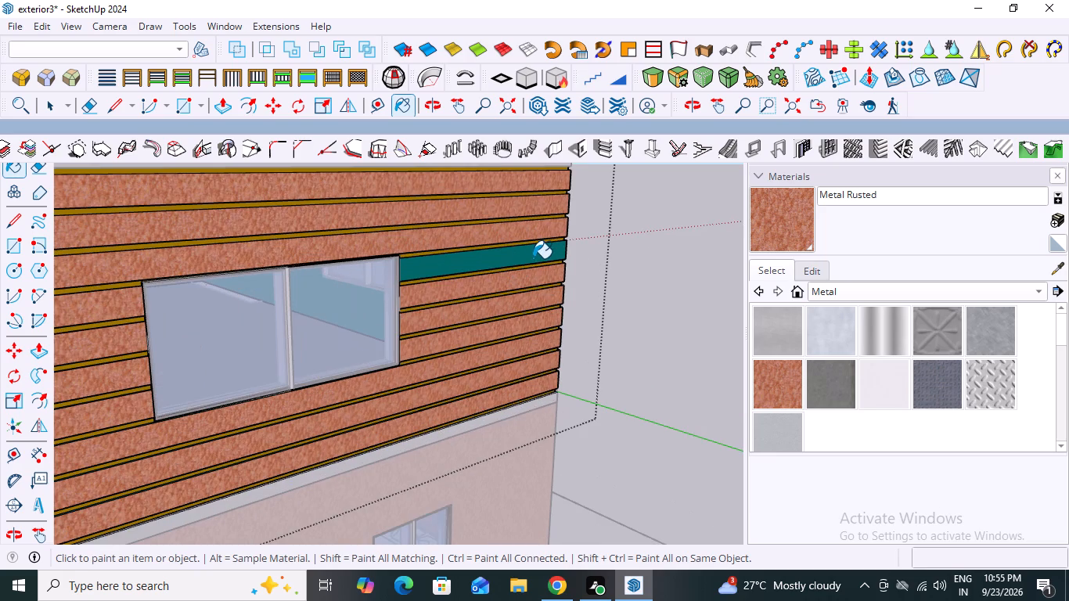
Paint the four lowest teal boards at the corner of the adjoining upper-floor facade with Metal Rusted.
{"action": "scroll", "coordinate": [563, 290], "scroll_direction": "down", "scroll_amount": 20}
{"action": "scroll", "coordinate": [563, 290], "scroll_direction": "down", "scroll_amount": 1}
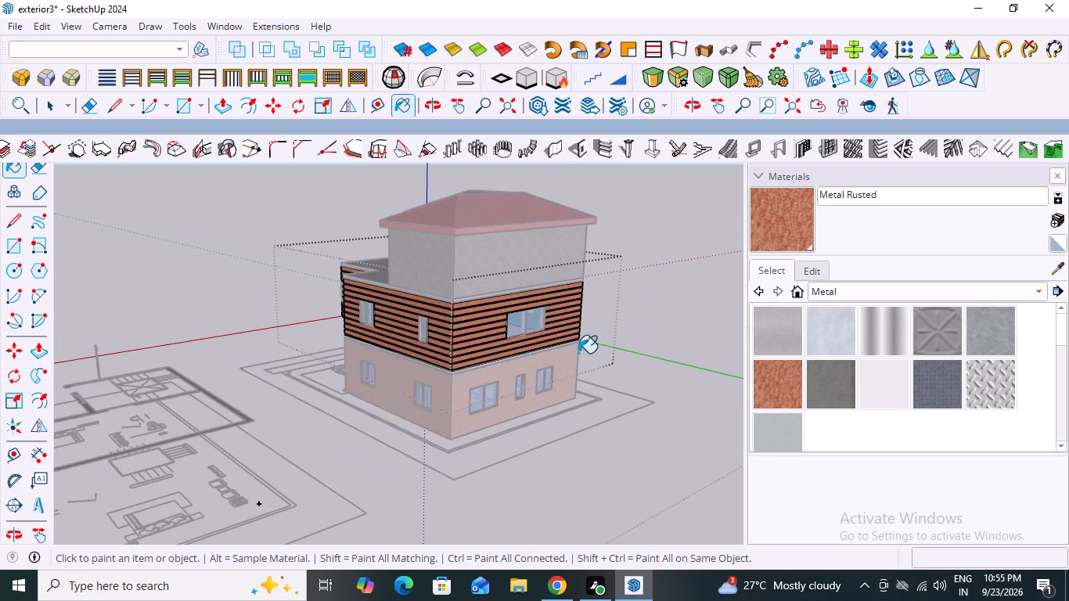
{"action": "middle_click_drag", "start_coordinate": [578, 353], "coordinate": [242, 351]}
{"action": "scroll", "coordinate": [475, 419], "scroll_direction": "up", "scroll_amount": 6}
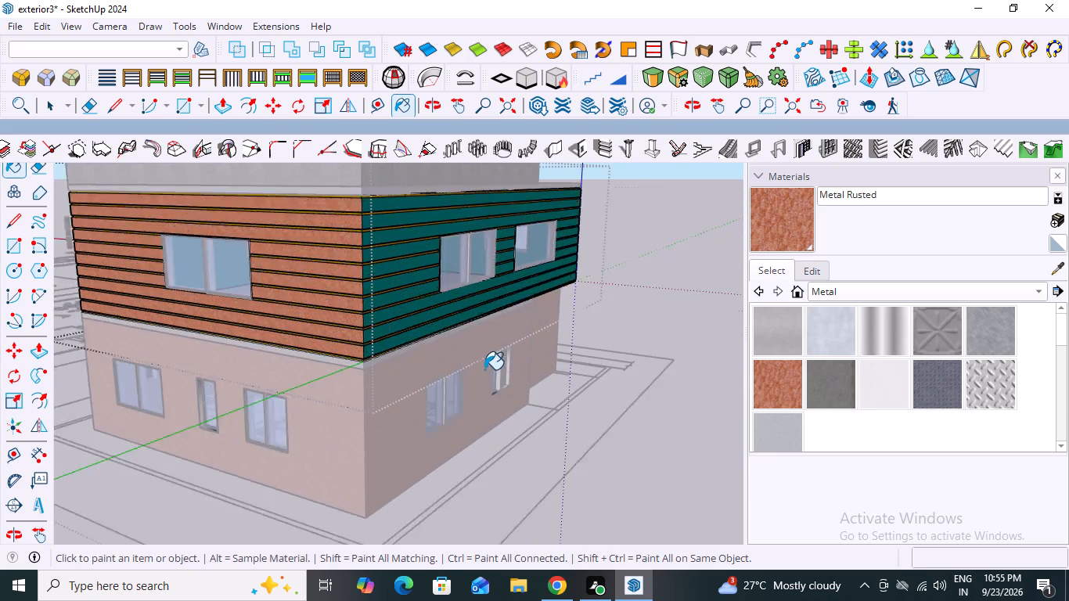
{"action": "scroll", "coordinate": [484, 369], "scroll_direction": "up", "scroll_amount": 6}
{"action": "left_click", "coordinate": [294, 327]}
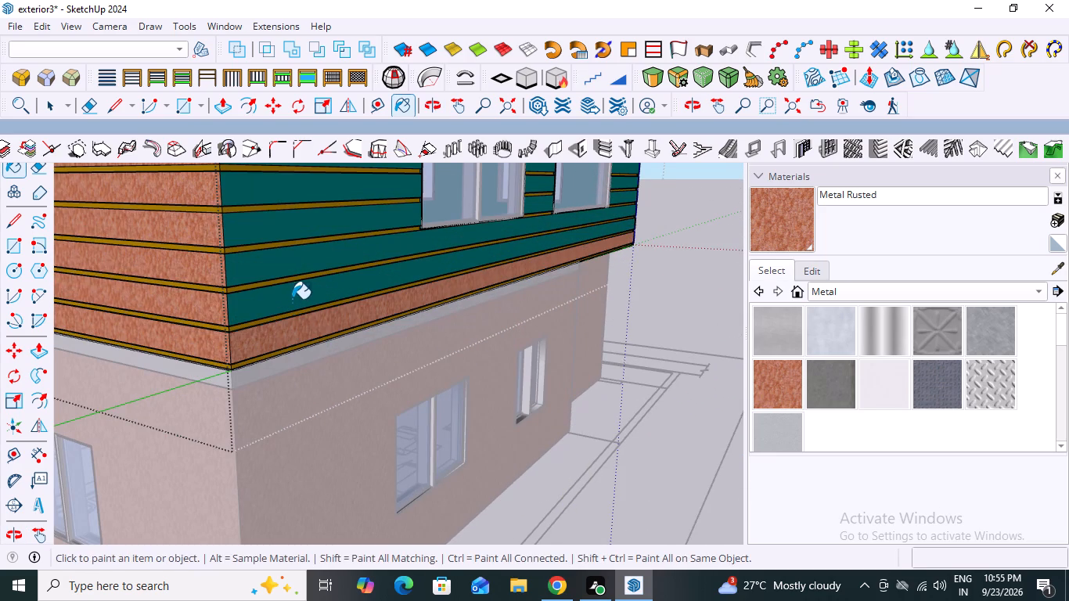
{"action": "left_click", "coordinate": [292, 296]}
{"action": "left_click", "coordinate": [276, 259]}
{"action": "left_click", "coordinate": [279, 219]}
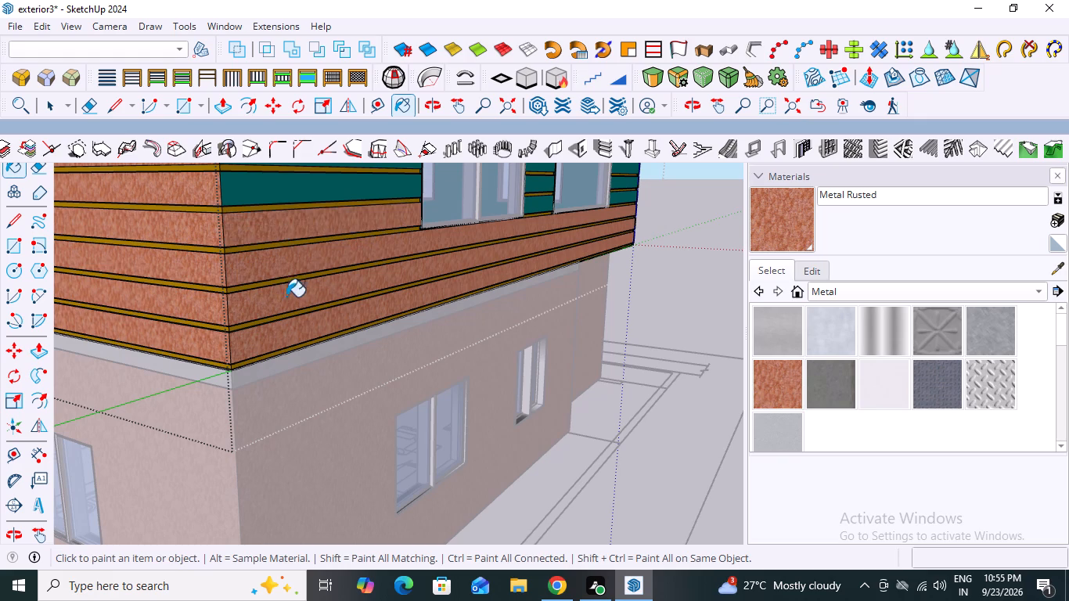
Paint the remaining teal boards between the corner and the first window, and those above the windows, with Metal Rusted.
{"action": "scroll", "coordinate": [316, 292], "scroll_direction": "down", "scroll_amount": 8}
{"action": "scroll", "coordinate": [388, 219], "scroll_direction": "up", "scroll_amount": 3}
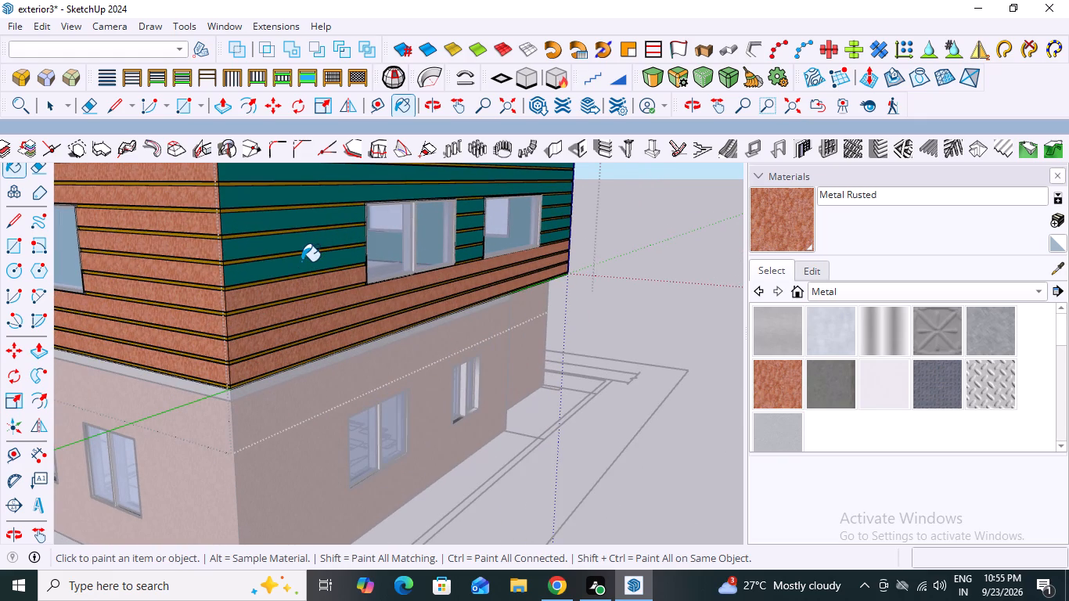
{"action": "left_click", "coordinate": [301, 261]}
{"action": "left_click", "coordinate": [301, 236]}
{"action": "left_click", "coordinate": [306, 212]}
{"action": "left_click", "coordinate": [321, 196]}
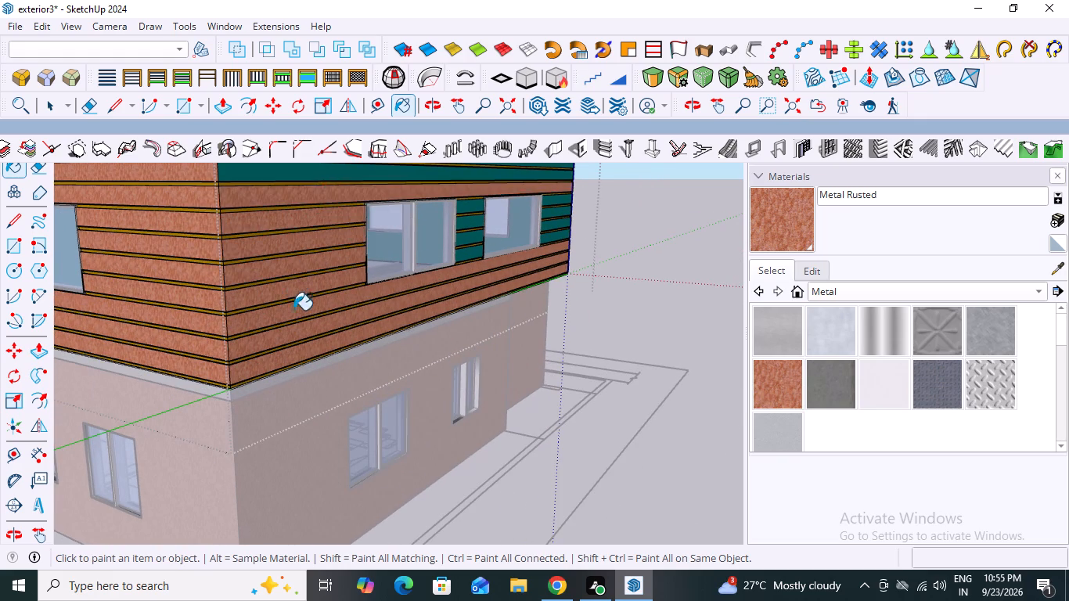
{"action": "scroll", "coordinate": [295, 316], "scroll_direction": "down", "scroll_amount": 6}
{"action": "scroll", "coordinate": [369, 205], "scroll_direction": "up", "scroll_amount": 9}
{"action": "left_click", "coordinate": [308, 250]}
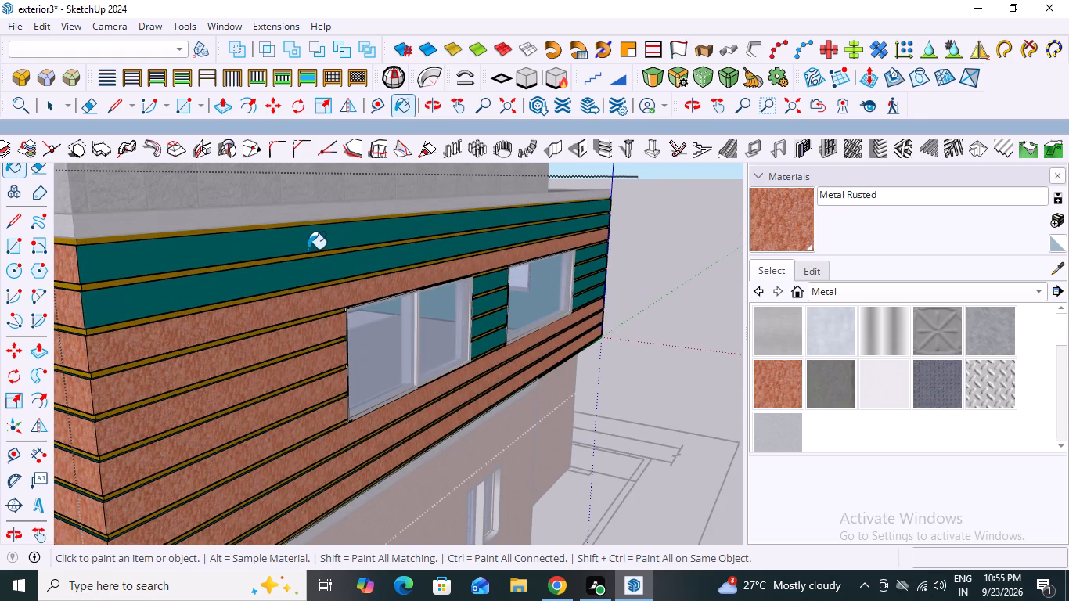
{"action": "left_click", "coordinate": [293, 274]}
Paint the four short teal boards between the two upper-floor windows with Metal Rusted.
{"action": "scroll", "coordinate": [470, 222], "scroll_direction": "down", "scroll_amount": 5}
{"action": "middle_click_drag", "start_coordinate": [588, 333], "coordinate": [342, 337]}
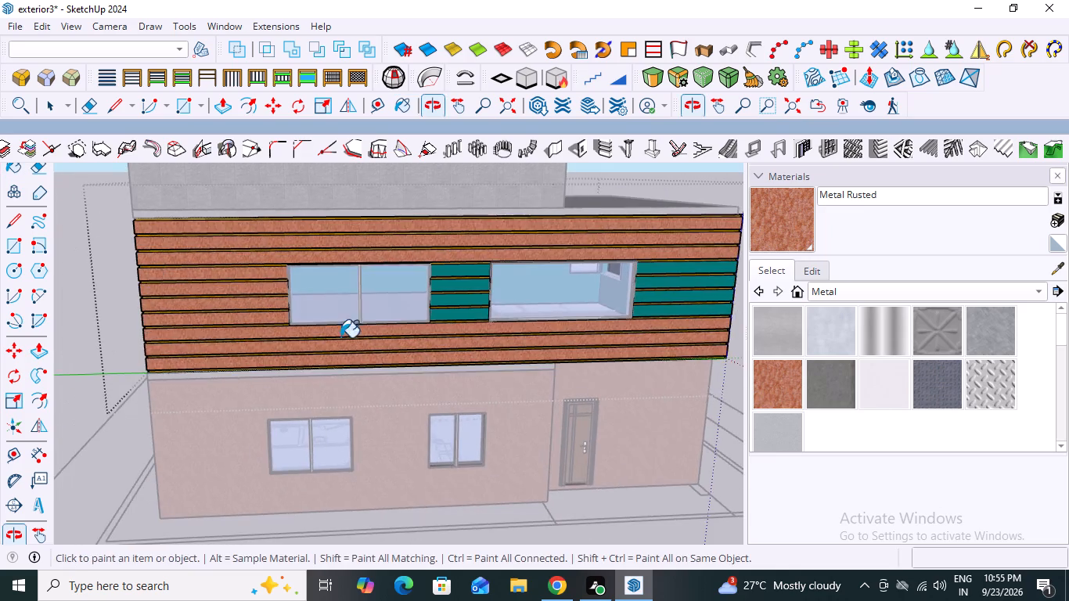
{"action": "scroll", "coordinate": [597, 309], "scroll_direction": "up", "scroll_amount": 3}
{"action": "scroll", "coordinate": [474, 311], "scroll_direction": "up", "scroll_amount": 4}
{"action": "left_click", "coordinate": [420, 239]}
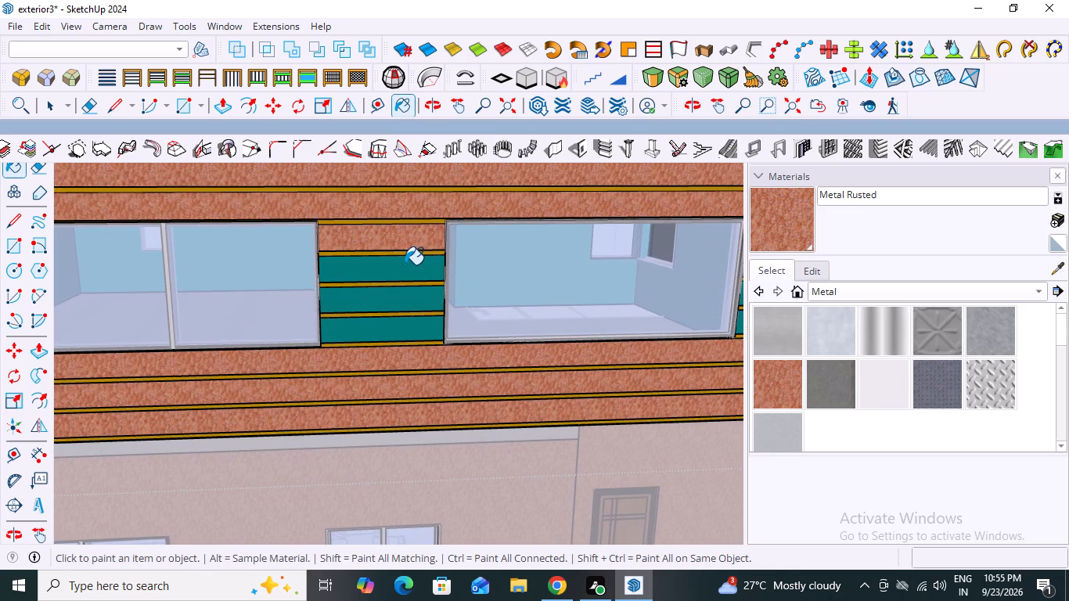
{"action": "left_click", "coordinate": [403, 271]}
{"action": "left_click", "coordinate": [391, 302]}
{"action": "left_click", "coordinate": [381, 337]}
Paint the four teal boards between the second window and the far corner with Metal Rusted.
{"action": "scroll", "coordinate": [378, 289], "scroll_direction": "down", "scroll_amount": 7}
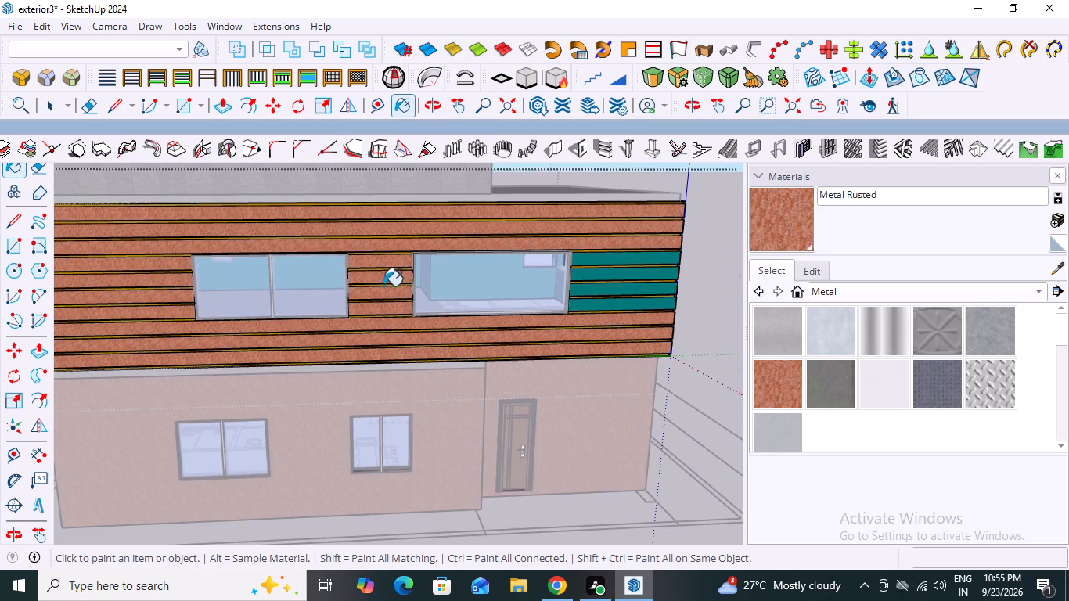
{"action": "scroll", "coordinate": [693, 347], "scroll_direction": "up", "scroll_amount": 2}
{"action": "left_click", "coordinate": [635, 240]}
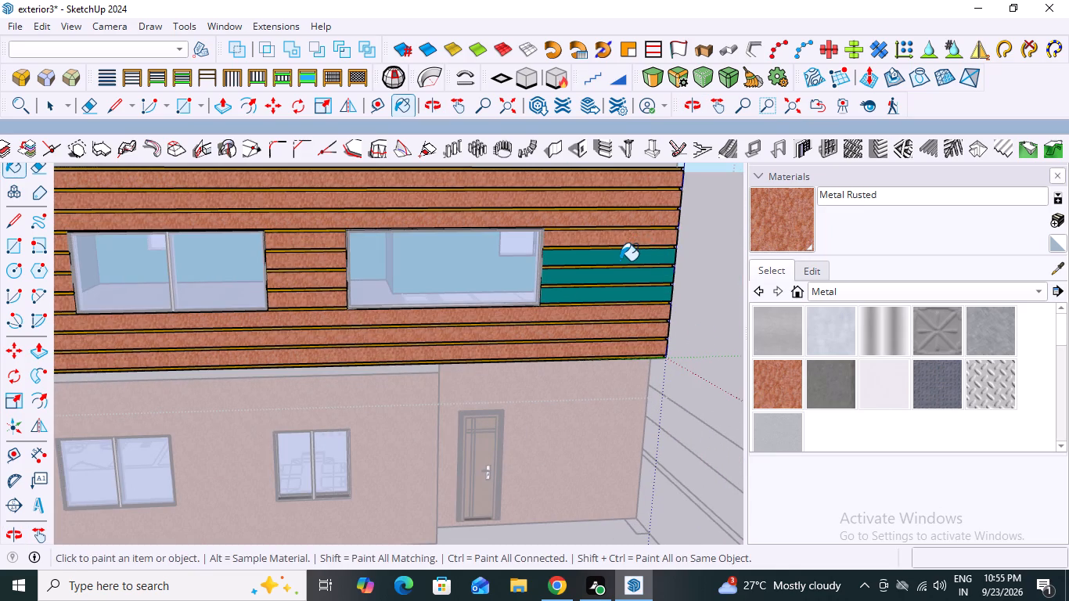
{"action": "left_click", "coordinate": [620, 261]}
{"action": "left_click", "coordinate": [614, 279]}
{"action": "left_click", "coordinate": [607, 293]}
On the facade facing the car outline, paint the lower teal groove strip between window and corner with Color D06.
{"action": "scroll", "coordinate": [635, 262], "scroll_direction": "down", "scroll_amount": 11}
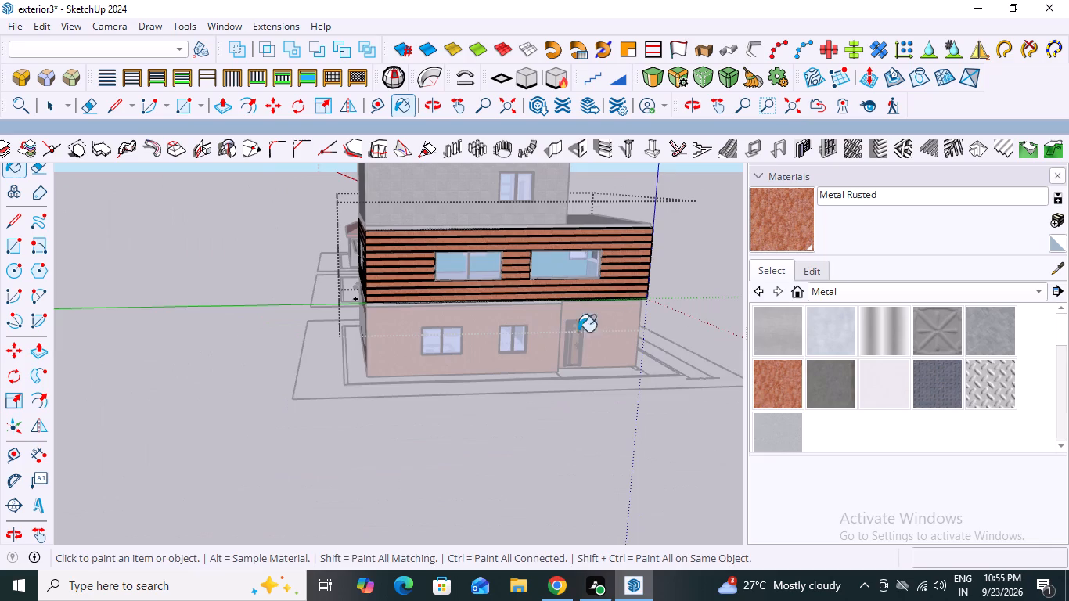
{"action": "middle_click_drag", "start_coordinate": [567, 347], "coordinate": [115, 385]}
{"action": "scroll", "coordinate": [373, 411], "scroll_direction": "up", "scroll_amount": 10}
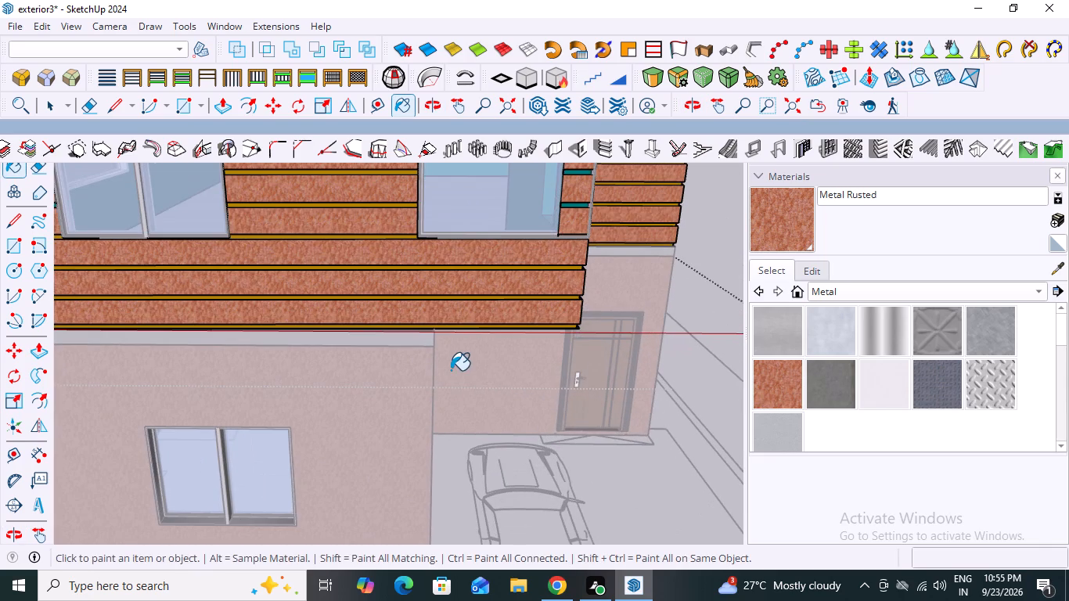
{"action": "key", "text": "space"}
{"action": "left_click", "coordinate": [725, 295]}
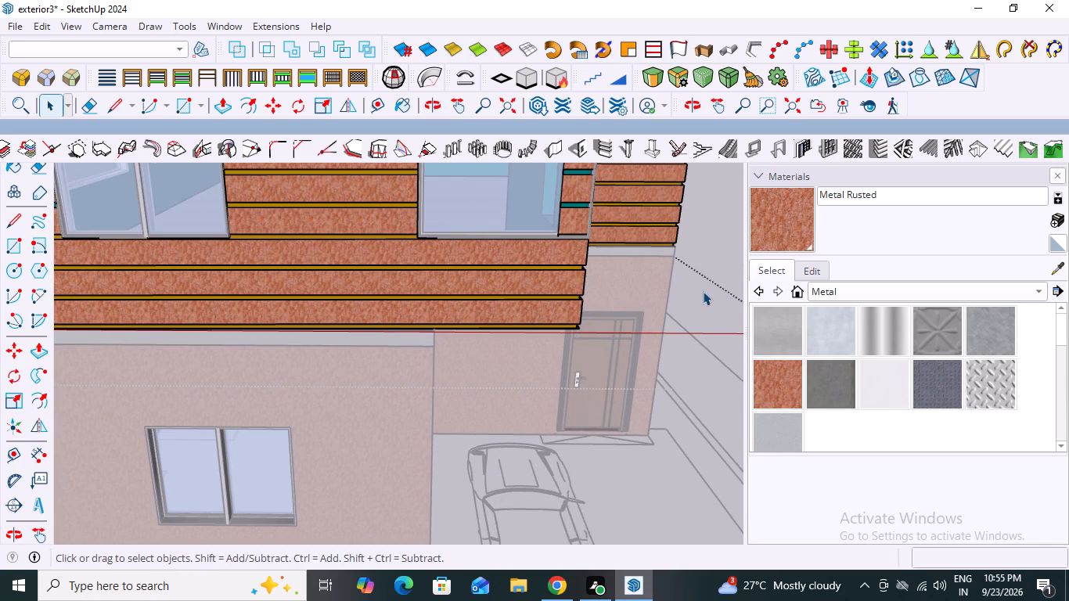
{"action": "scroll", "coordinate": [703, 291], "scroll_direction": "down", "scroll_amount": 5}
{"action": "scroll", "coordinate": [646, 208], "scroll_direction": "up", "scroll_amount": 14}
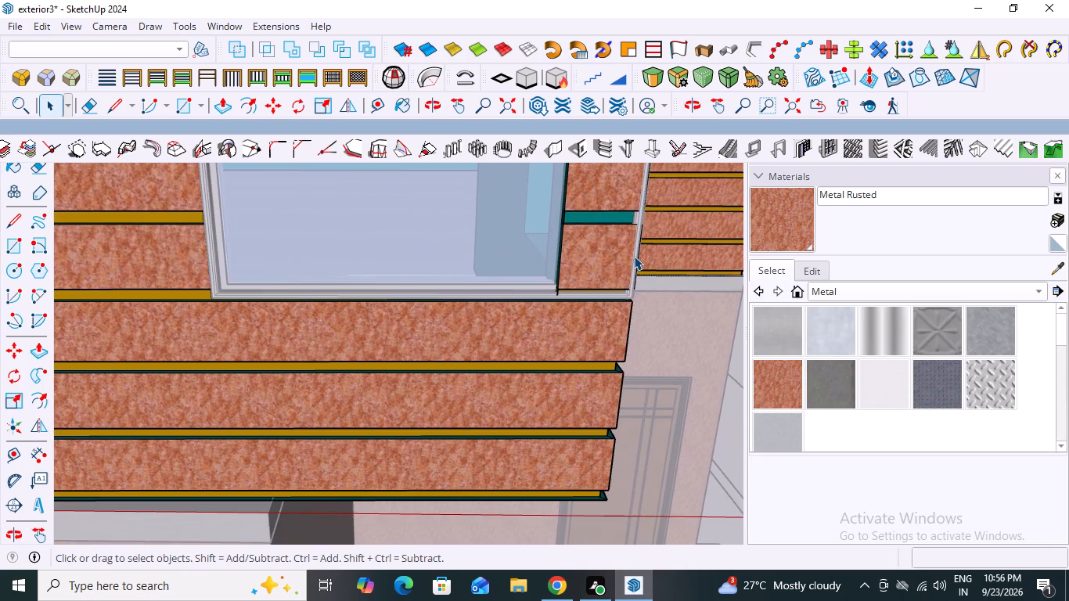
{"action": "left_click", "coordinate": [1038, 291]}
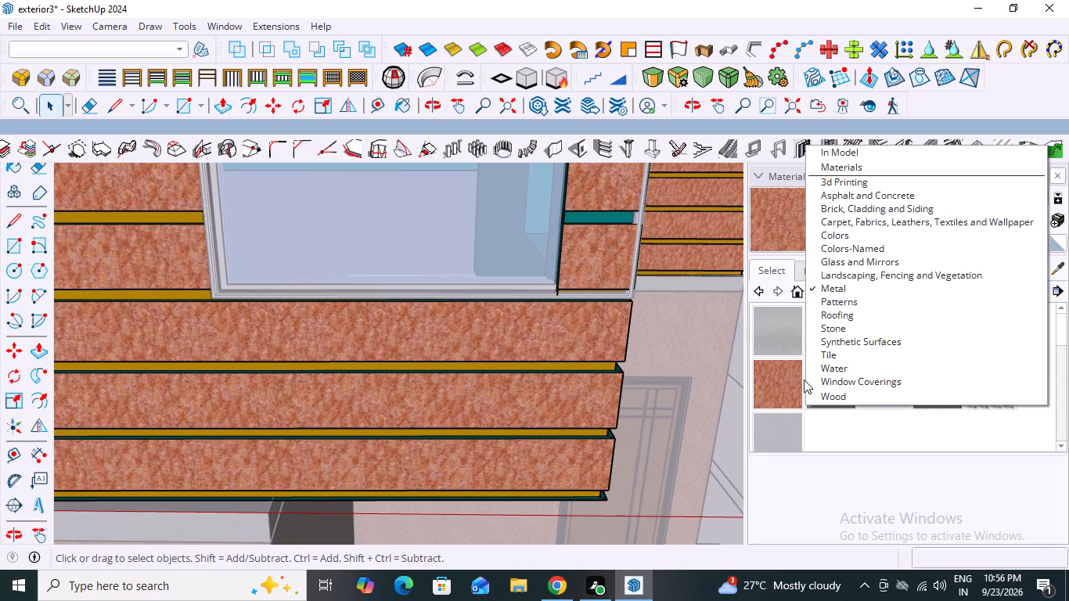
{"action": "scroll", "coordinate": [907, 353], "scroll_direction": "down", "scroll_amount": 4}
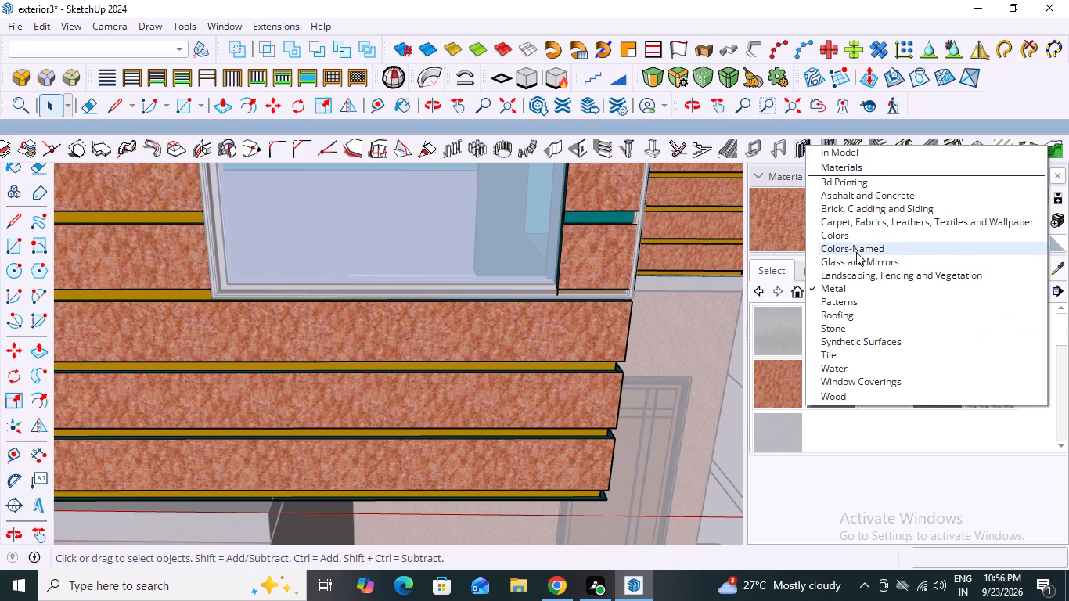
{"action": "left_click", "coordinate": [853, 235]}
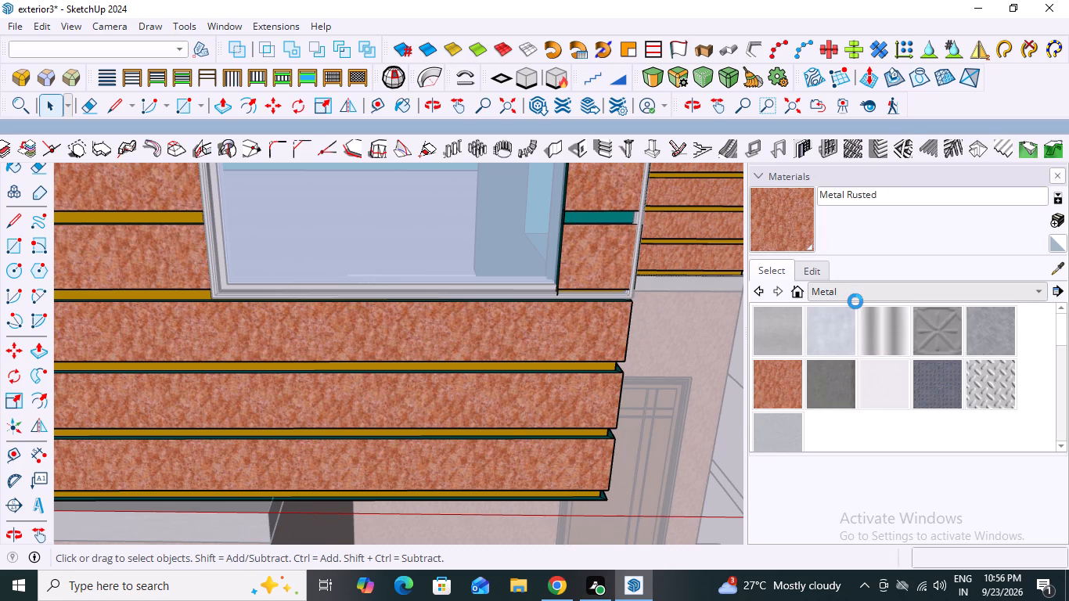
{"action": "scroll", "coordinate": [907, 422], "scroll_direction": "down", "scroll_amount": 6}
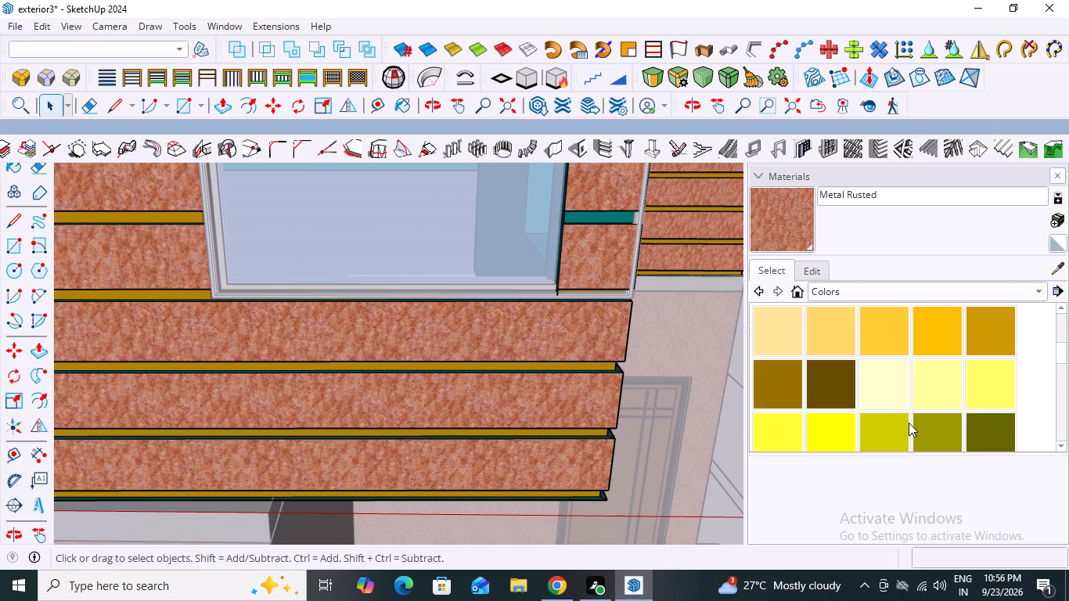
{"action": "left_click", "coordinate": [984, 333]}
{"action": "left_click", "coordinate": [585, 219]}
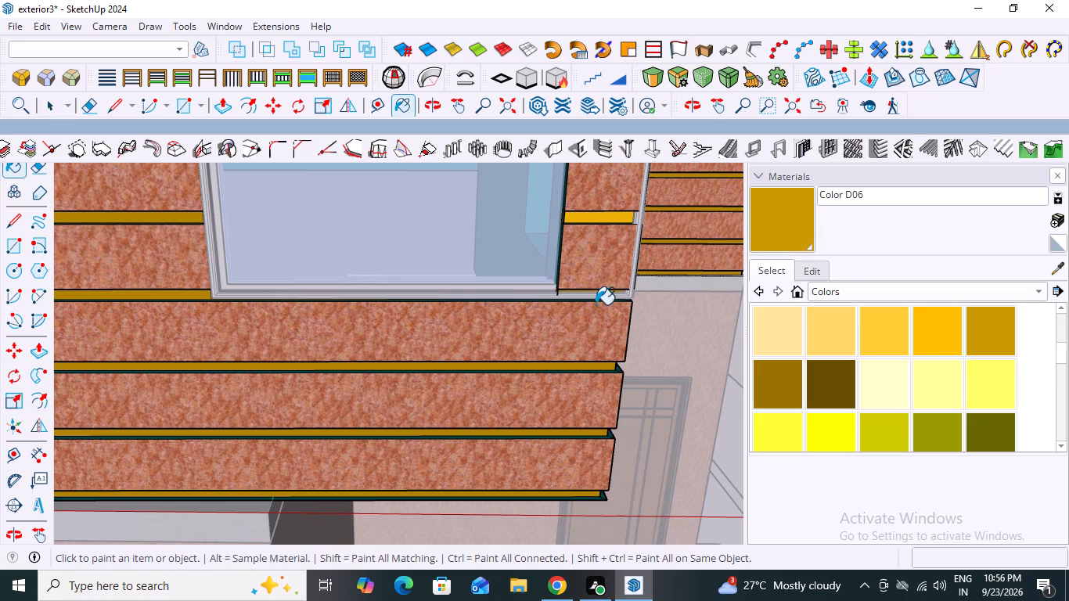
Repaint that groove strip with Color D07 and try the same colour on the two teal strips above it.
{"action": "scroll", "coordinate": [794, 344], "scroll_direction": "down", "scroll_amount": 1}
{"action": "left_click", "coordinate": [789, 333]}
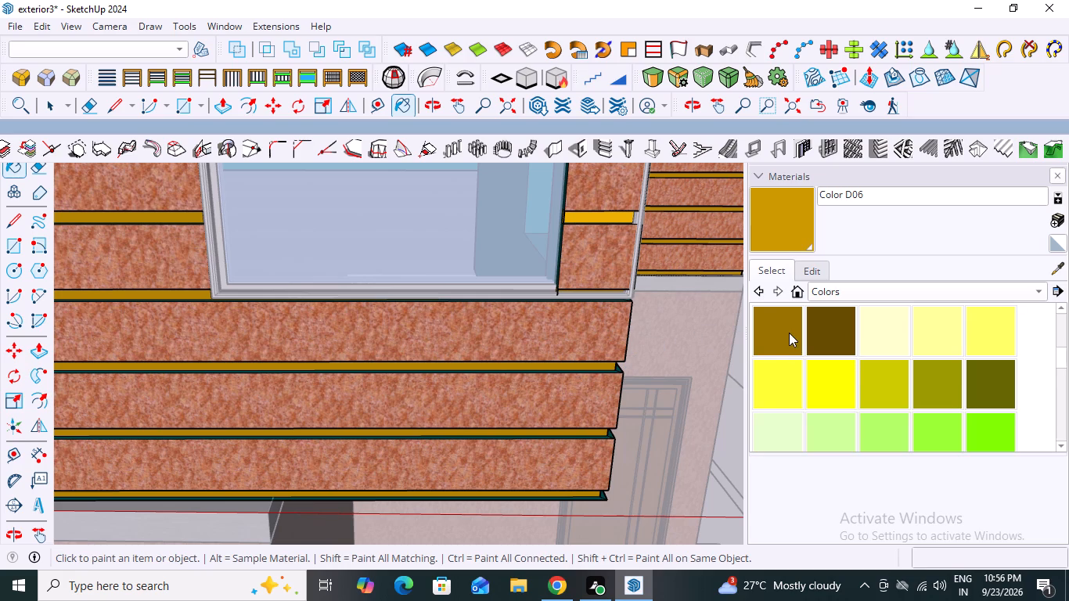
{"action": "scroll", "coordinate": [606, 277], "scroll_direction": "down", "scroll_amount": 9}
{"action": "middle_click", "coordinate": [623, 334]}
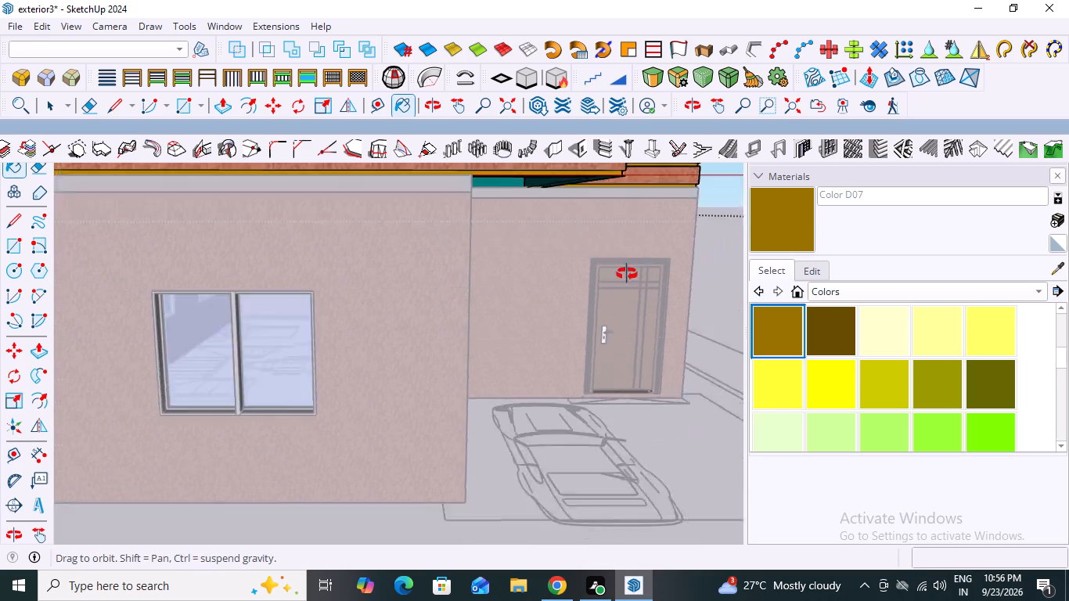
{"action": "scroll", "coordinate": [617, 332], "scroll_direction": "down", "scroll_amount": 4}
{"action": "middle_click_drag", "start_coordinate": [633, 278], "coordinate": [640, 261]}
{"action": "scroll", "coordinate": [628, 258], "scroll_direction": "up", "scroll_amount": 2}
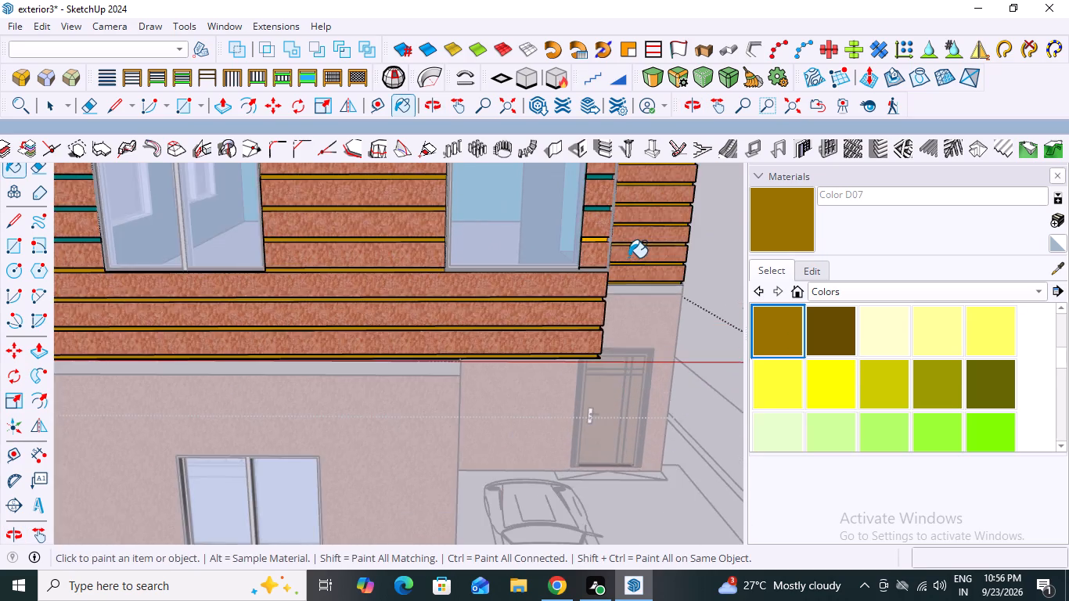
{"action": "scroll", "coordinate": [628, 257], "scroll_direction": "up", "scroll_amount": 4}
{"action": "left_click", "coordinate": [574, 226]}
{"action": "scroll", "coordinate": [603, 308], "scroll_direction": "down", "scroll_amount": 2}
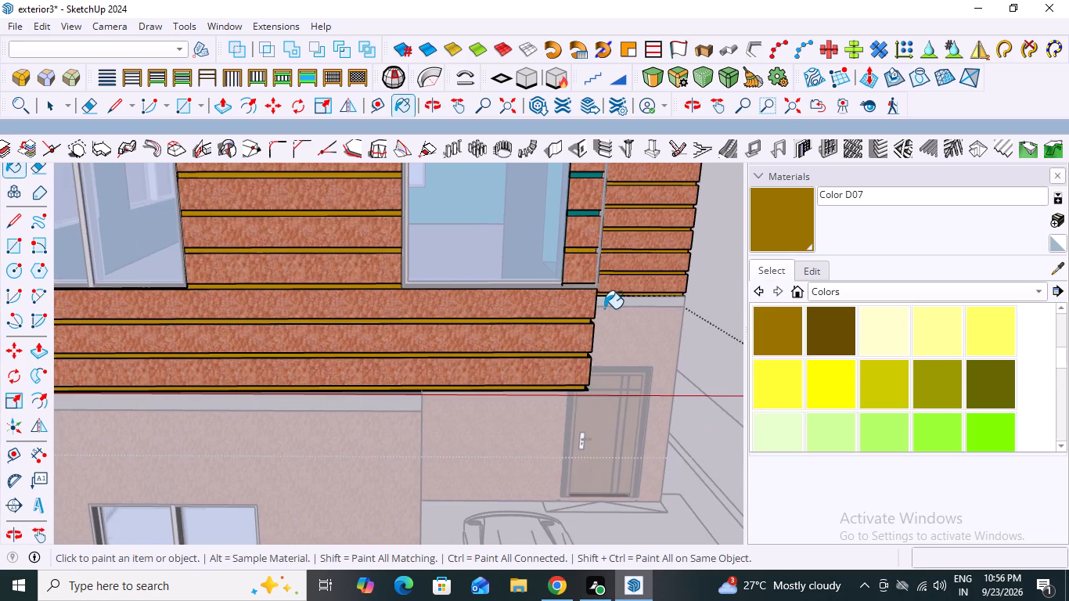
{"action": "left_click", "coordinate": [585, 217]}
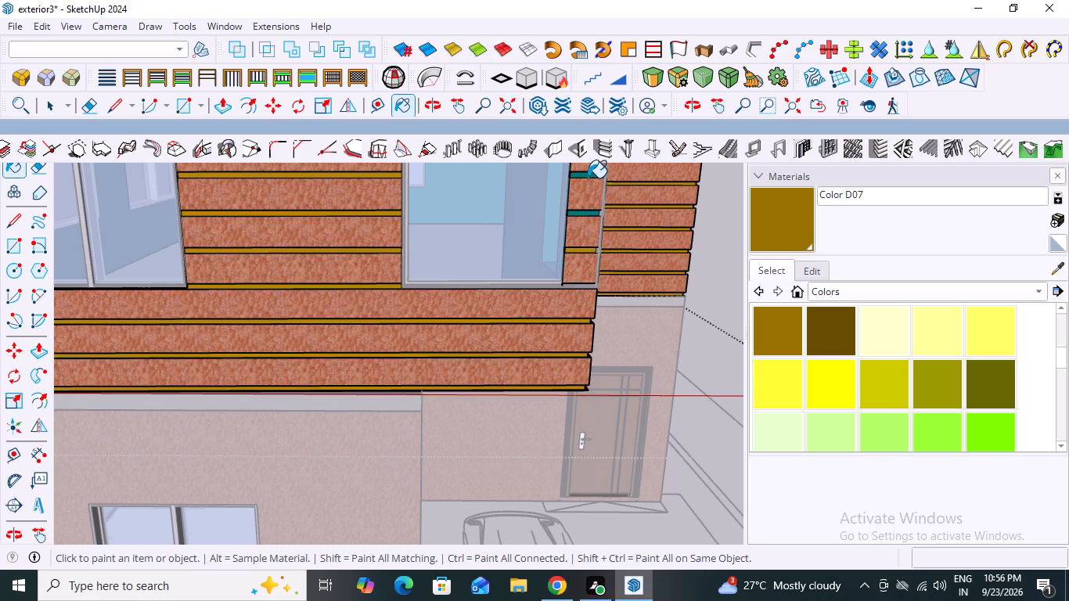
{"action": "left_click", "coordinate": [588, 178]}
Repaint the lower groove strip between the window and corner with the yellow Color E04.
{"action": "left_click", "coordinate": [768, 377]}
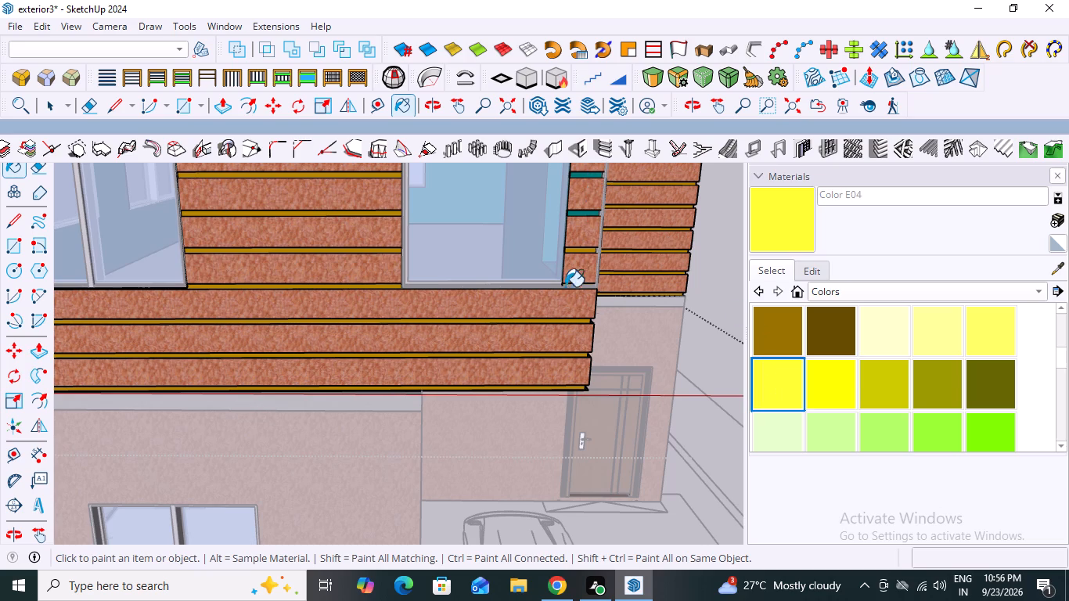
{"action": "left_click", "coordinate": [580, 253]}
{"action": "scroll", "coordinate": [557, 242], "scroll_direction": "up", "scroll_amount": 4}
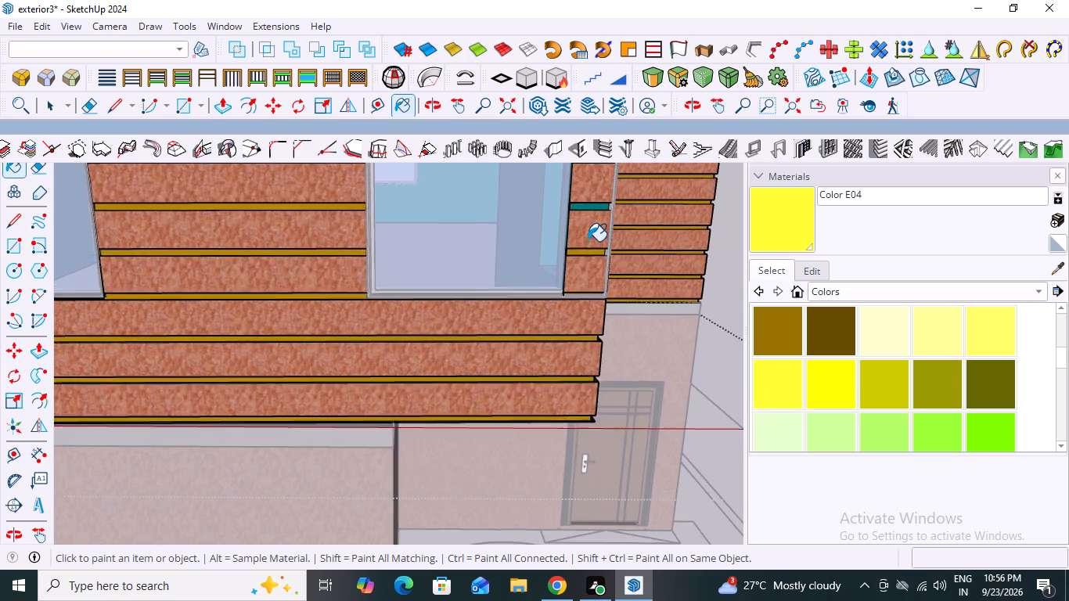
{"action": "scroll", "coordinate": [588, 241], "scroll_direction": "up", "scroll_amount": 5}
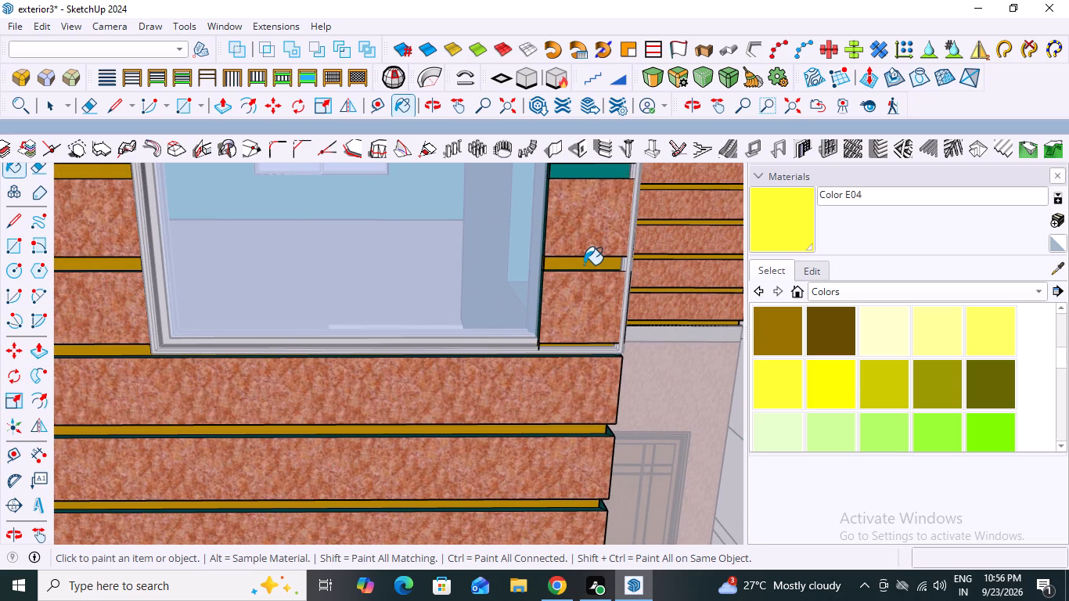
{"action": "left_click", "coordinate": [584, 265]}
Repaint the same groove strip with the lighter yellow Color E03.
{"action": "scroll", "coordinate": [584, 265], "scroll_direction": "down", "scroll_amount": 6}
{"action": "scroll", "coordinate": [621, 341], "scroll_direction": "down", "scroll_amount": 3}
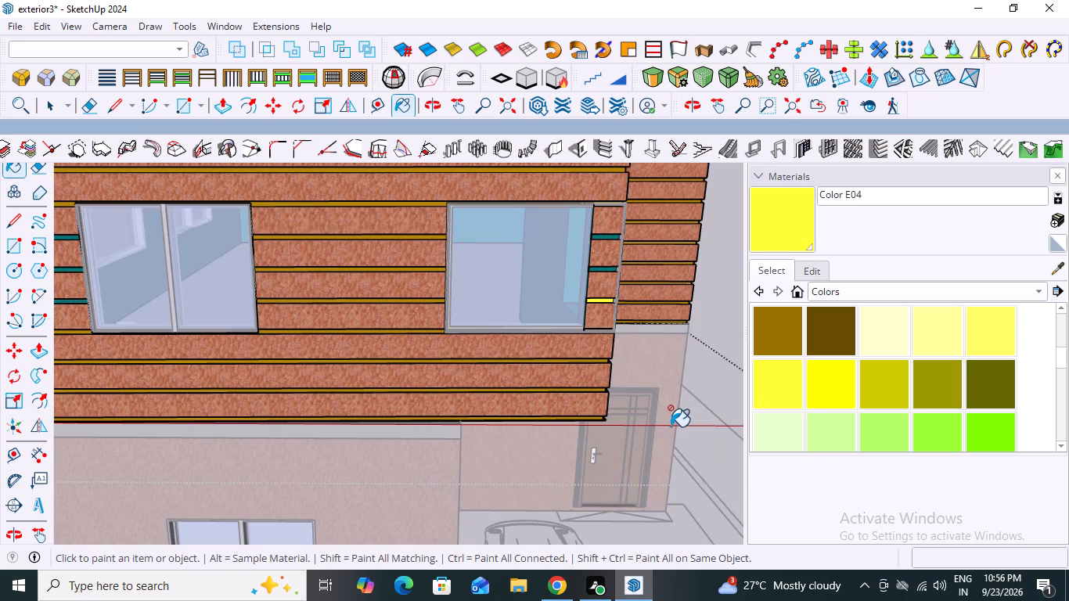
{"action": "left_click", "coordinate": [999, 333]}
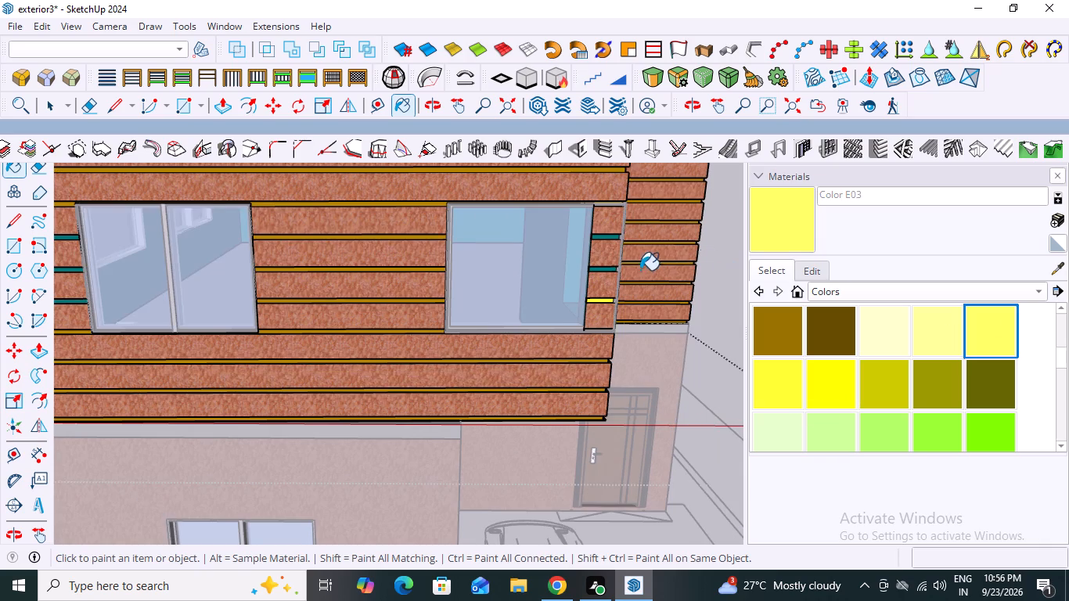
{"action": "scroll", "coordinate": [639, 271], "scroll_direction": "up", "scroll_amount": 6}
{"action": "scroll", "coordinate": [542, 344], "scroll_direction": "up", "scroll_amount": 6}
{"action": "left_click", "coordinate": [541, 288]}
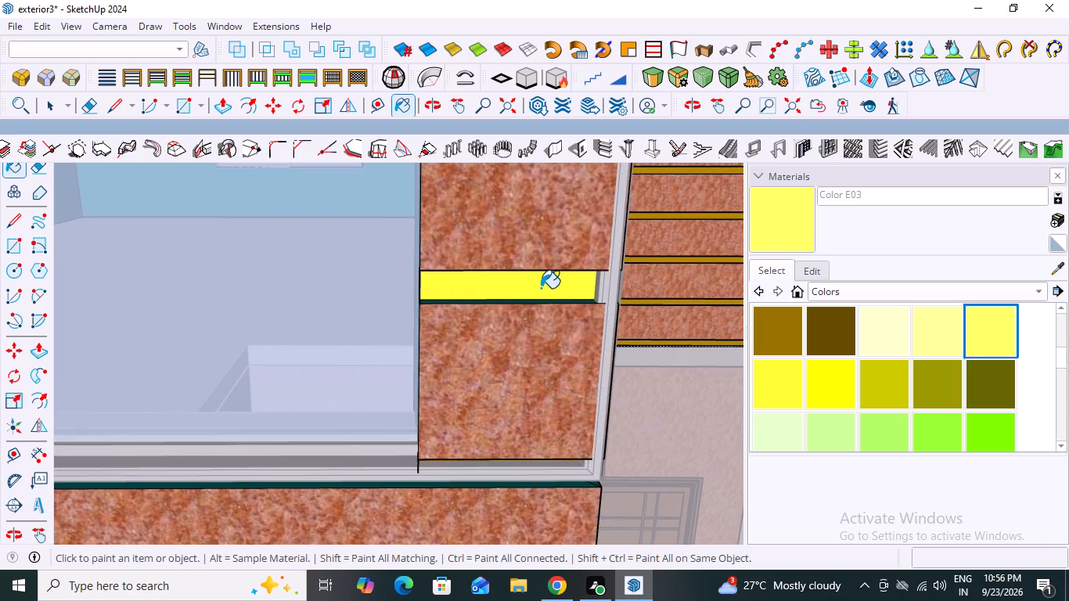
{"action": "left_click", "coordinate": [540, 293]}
Repaint the groove strip beside the corner window with Color D07 to match the neighbouring gold strips.
{"action": "scroll", "coordinate": [603, 295], "scroll_direction": "down", "scroll_amount": 11}
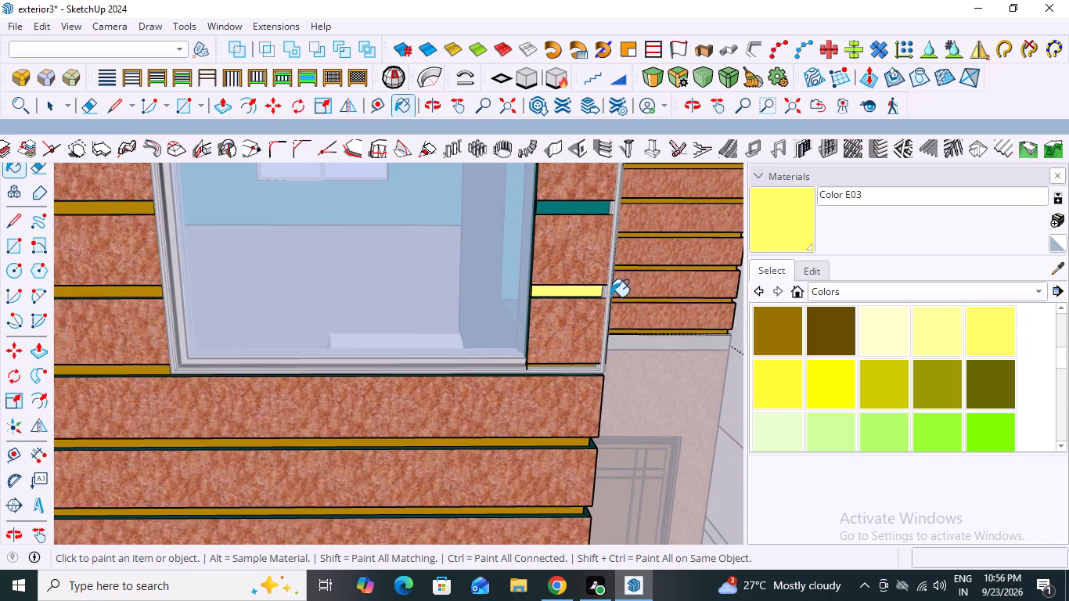
{"action": "scroll", "coordinate": [610, 297], "scroll_direction": "down", "scroll_amount": 3}
{"action": "left_click", "coordinate": [779, 332]}
{"action": "scroll", "coordinate": [618, 309], "scroll_direction": "up", "scroll_amount": 4}
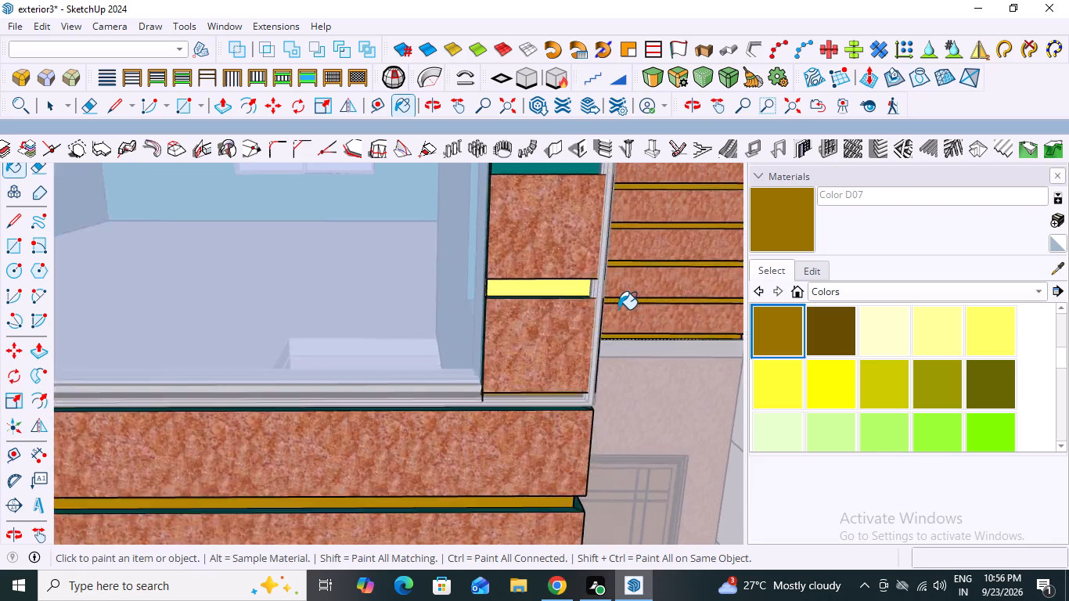
{"action": "scroll", "coordinate": [618, 309], "scroll_direction": "up", "scroll_amount": 2}
{"action": "left_click", "coordinate": [403, 220]}
{"action": "scroll", "coordinate": [538, 245], "scroll_direction": "down", "scroll_amount": 3}
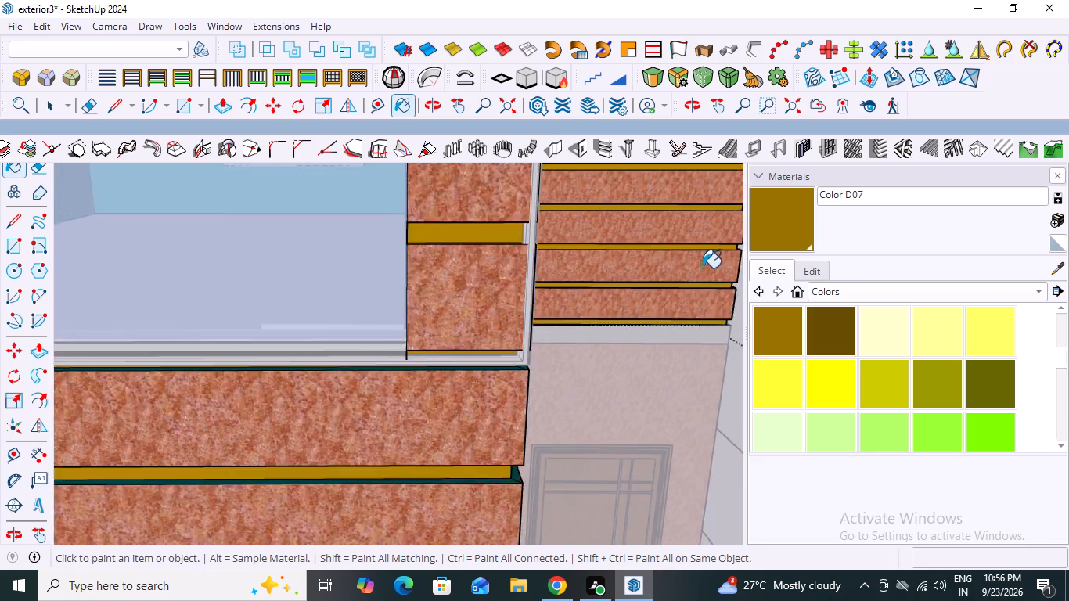
Paint the two remaining teal groove strips between the corner window and the wall corner with Color D07.
{"action": "scroll", "coordinate": [702, 268], "scroll_direction": "down", "scroll_amount": 3}
{"action": "scroll", "coordinate": [654, 340], "scroll_direction": "down", "scroll_amount": 3}
{"action": "scroll", "coordinate": [622, 241], "scroll_direction": "up", "scroll_amount": 8}
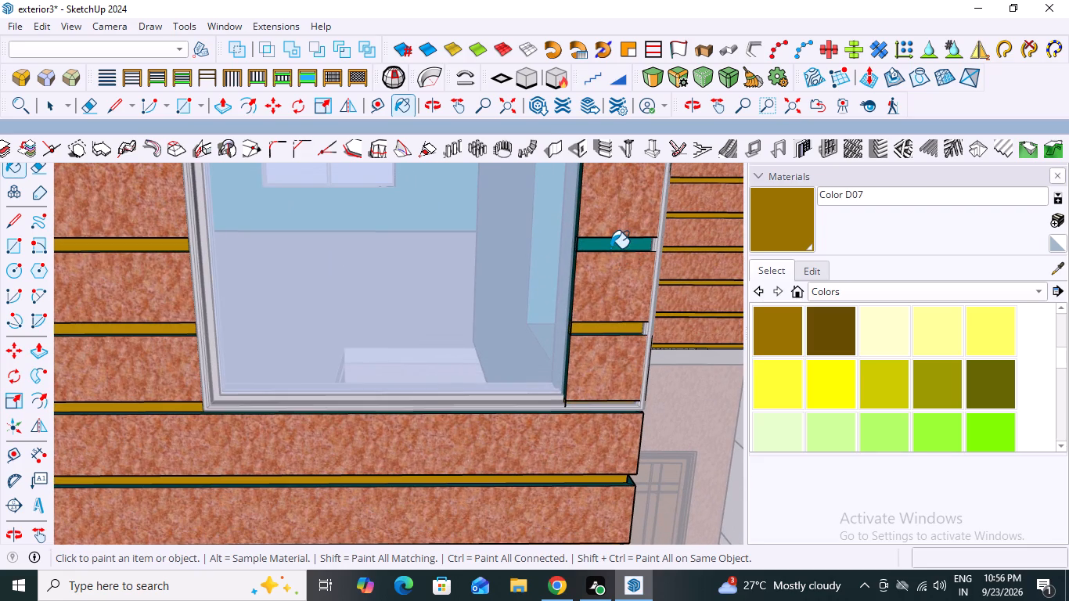
{"action": "left_click", "coordinate": [610, 248]}
{"action": "scroll", "coordinate": [580, 299], "scroll_direction": "down", "scroll_amount": 7}
{"action": "scroll", "coordinate": [603, 228], "scroll_direction": "up", "scroll_amount": 7}
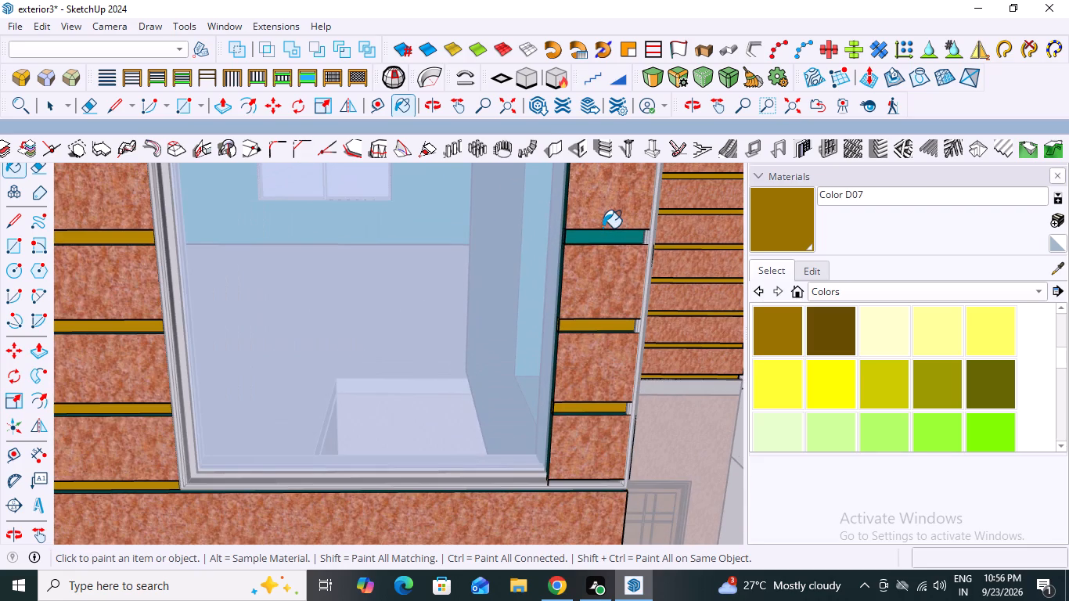
{"action": "left_click", "coordinate": [599, 244]}
{"action": "left_click", "coordinate": [597, 237]}
Paint the teal groove strip along the top edge of the front cladding with Color D07.
{"action": "scroll", "coordinate": [597, 258], "scroll_direction": "down", "scroll_amount": 5}
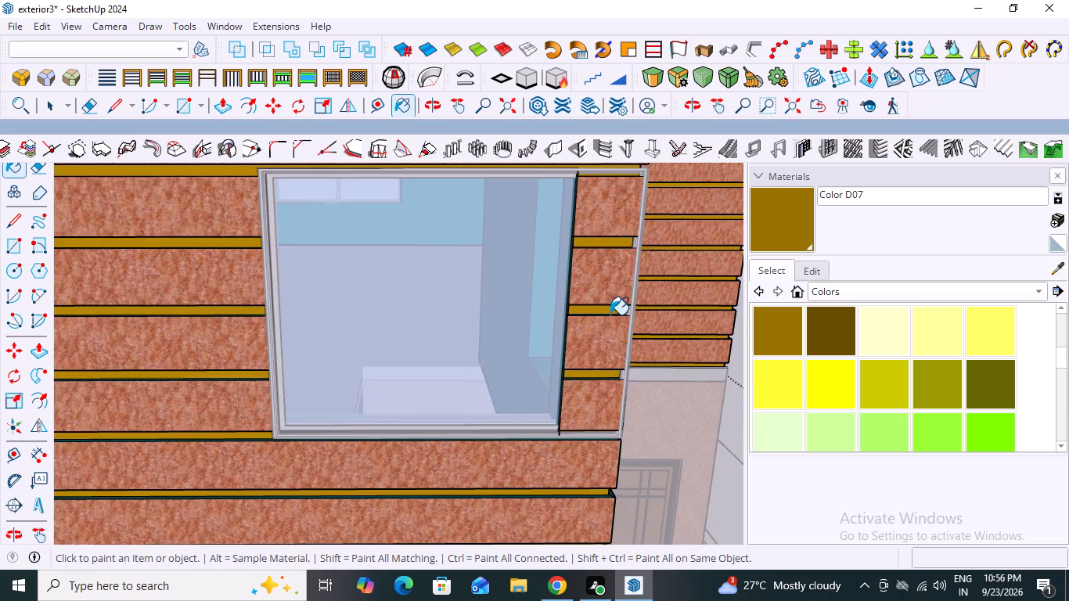
{"action": "scroll", "coordinate": [610, 315], "scroll_direction": "down", "scroll_amount": 1}
{"action": "scroll", "coordinate": [620, 224], "scroll_direction": "up", "scroll_amount": 8}
{"action": "scroll", "coordinate": [743, 207], "scroll_direction": "down", "scroll_amount": 14}
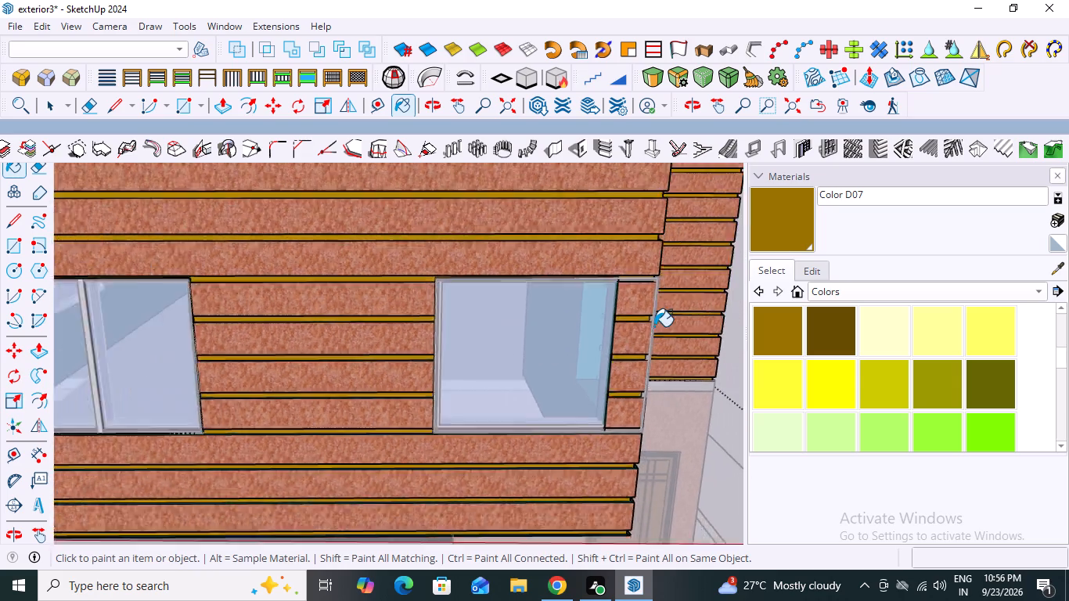
{"action": "scroll", "coordinate": [654, 326], "scroll_direction": "down", "scroll_amount": 6}
{"action": "scroll", "coordinate": [267, 376], "scroll_direction": "up", "scroll_amount": 3}
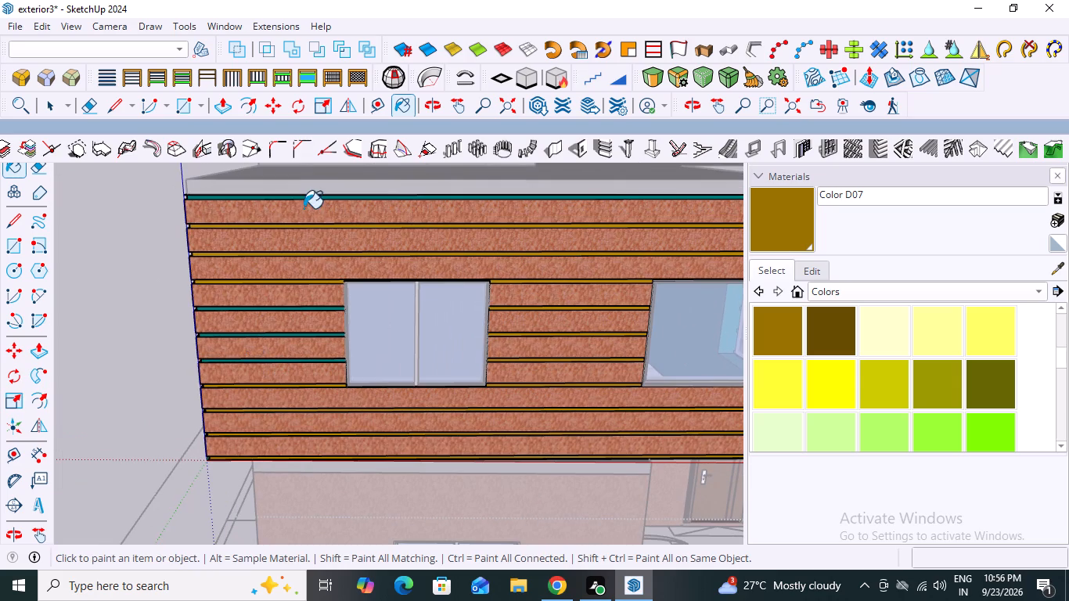
{"action": "scroll", "coordinate": [304, 208], "scroll_direction": "up", "scroll_amount": 7}
{"action": "left_click", "coordinate": [311, 189]}
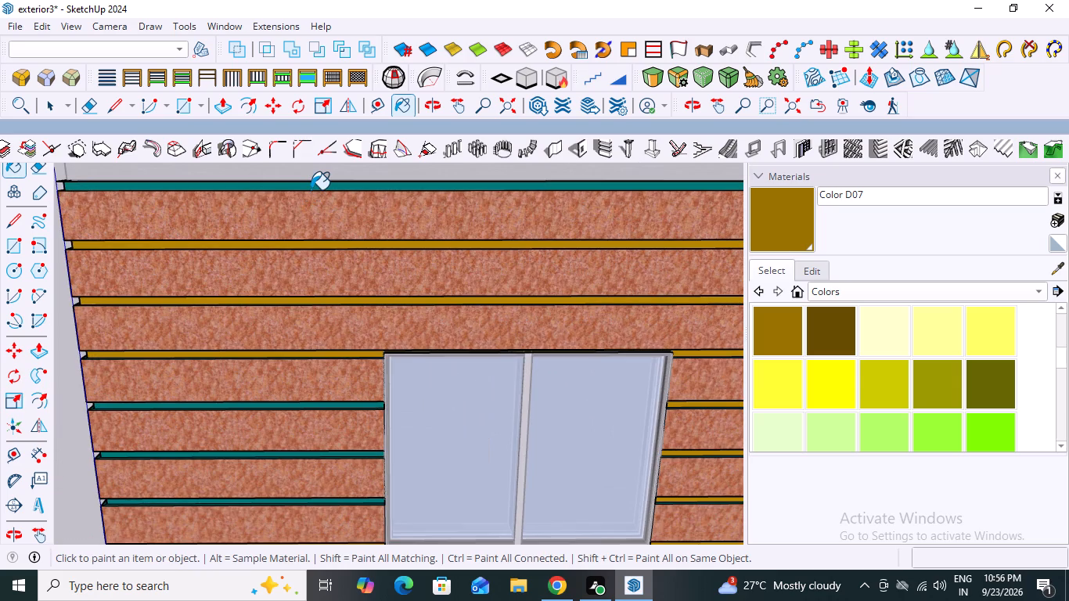
{"action": "left_click", "coordinate": [311, 185]}
{"action": "scroll", "coordinate": [315, 246], "scroll_direction": "down", "scroll_amount": 7}
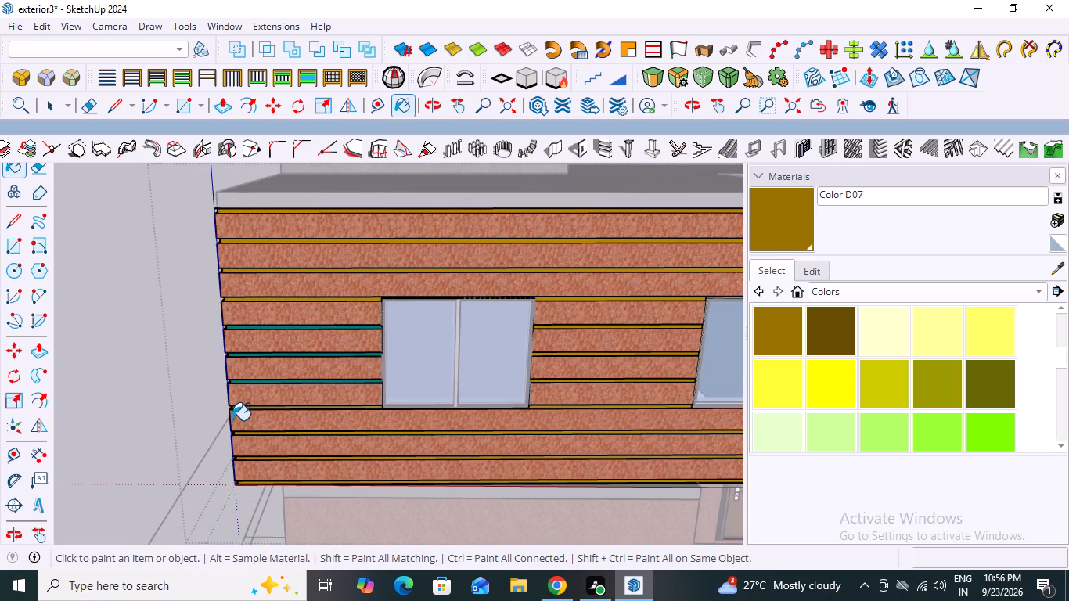
Paint the three teal groove strips between the far front corner and the two-pane window with Color D07.
{"action": "scroll", "coordinate": [232, 421], "scroll_direction": "up", "scroll_amount": 13}
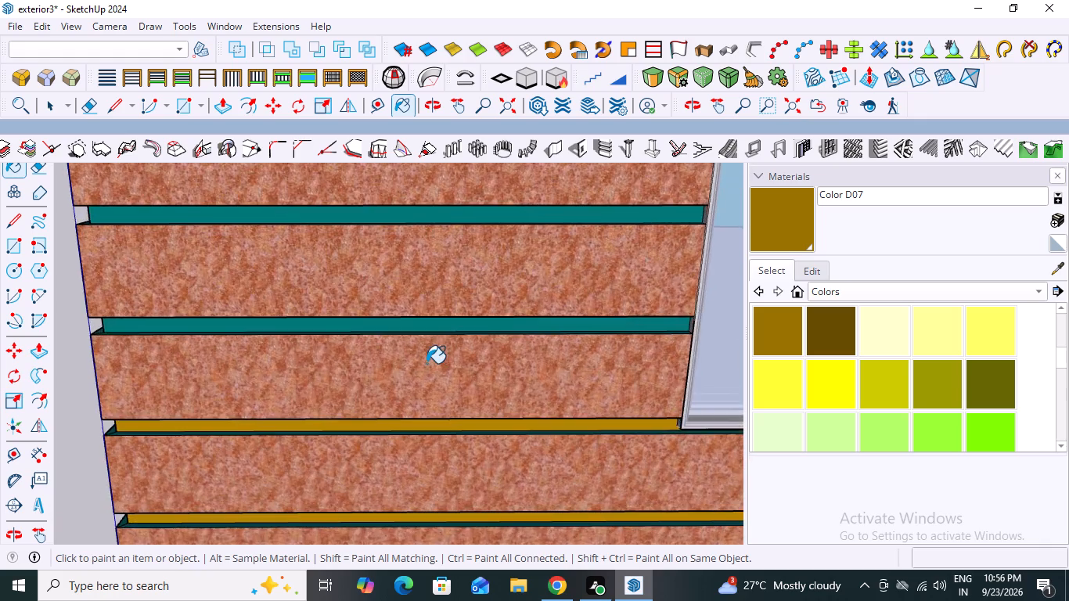
{"action": "scroll", "coordinate": [466, 334], "scroll_direction": "up", "scroll_amount": 3}
{"action": "left_click", "coordinate": [485, 322]}
{"action": "scroll", "coordinate": [455, 344], "scroll_direction": "down", "scroll_amount": 6}
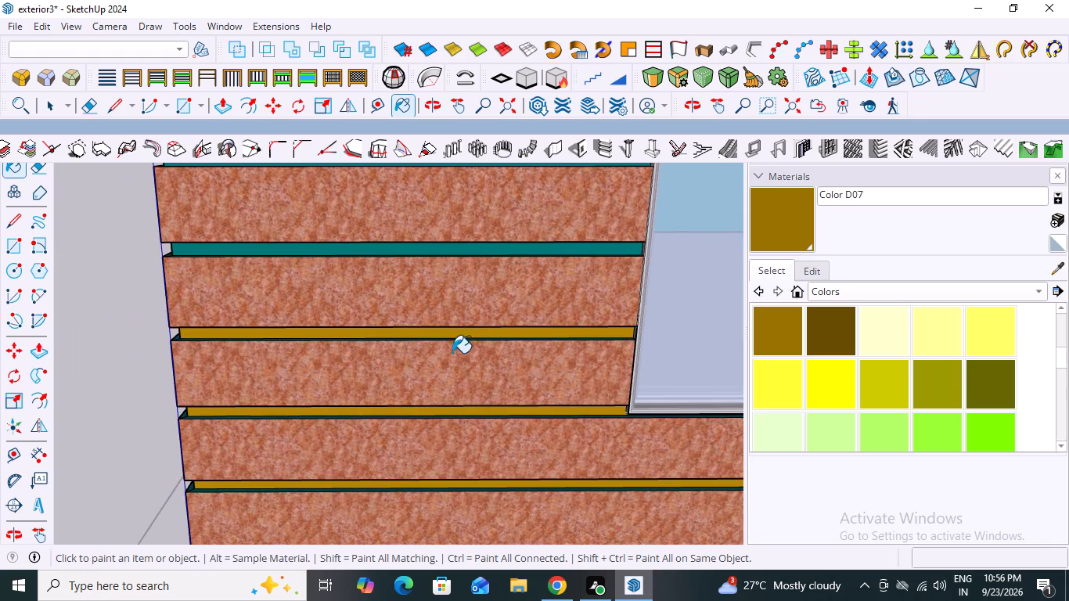
{"action": "left_click", "coordinate": [601, 250]}
{"action": "scroll", "coordinate": [519, 300], "scroll_direction": "down", "scroll_amount": 6}
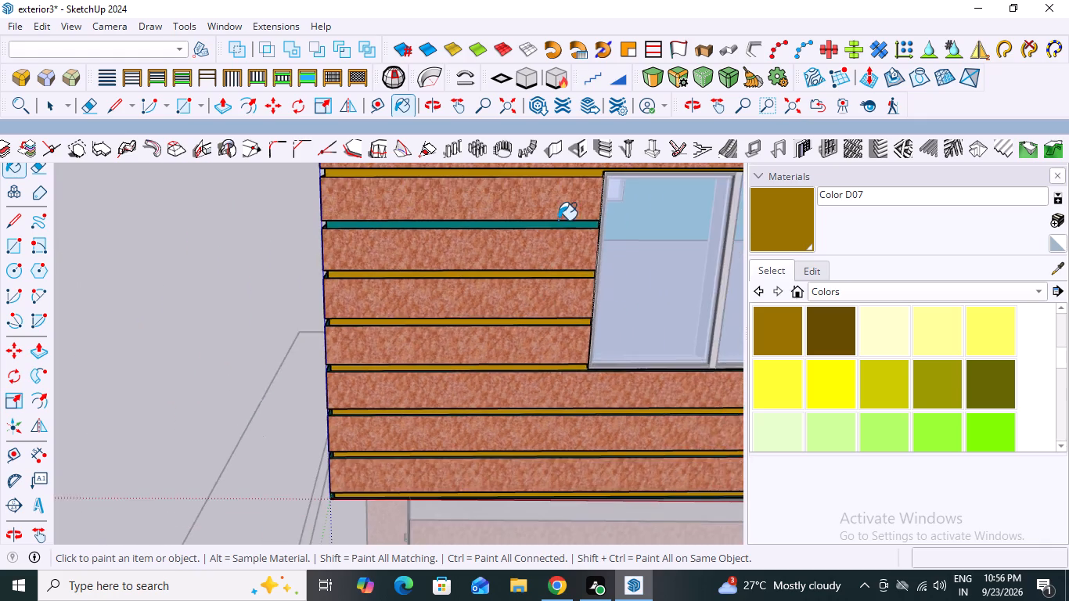
{"action": "scroll", "coordinate": [562, 209], "scroll_direction": "up", "scroll_amount": 7}
{"action": "left_click", "coordinate": [581, 229]}
{"action": "scroll", "coordinate": [573, 241], "scroll_direction": "down", "scroll_amount": 3}
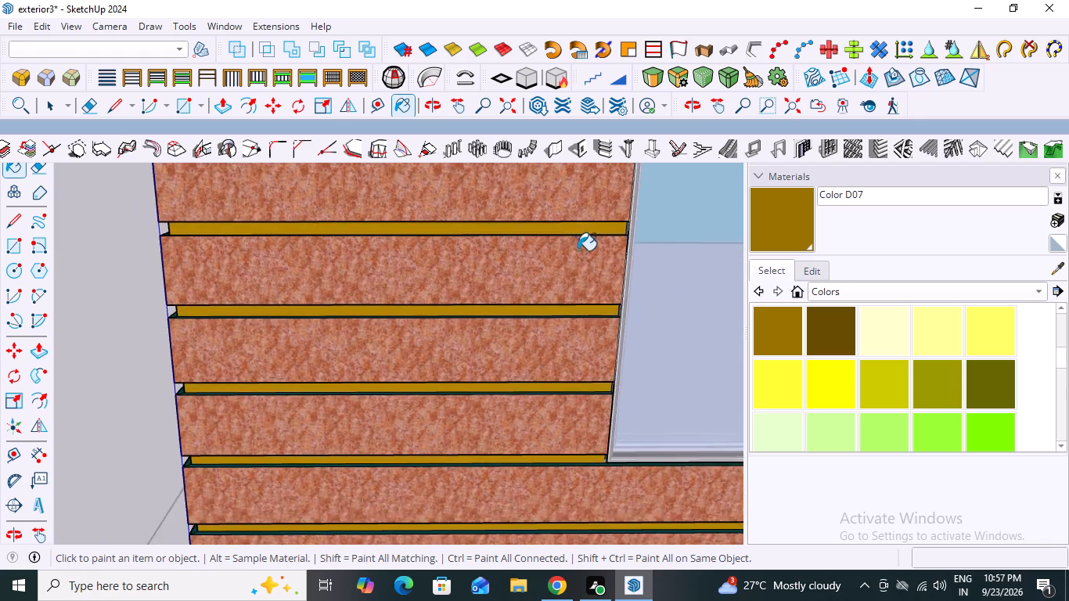
Stop painting and exit the open cladding group and its parent groups to return to the whole model.
{"action": "scroll", "coordinate": [578, 250], "scroll_direction": "down", "scroll_amount": 1}
{"action": "scroll", "coordinate": [506, 315], "scroll_direction": "down", "scroll_amount": 18}
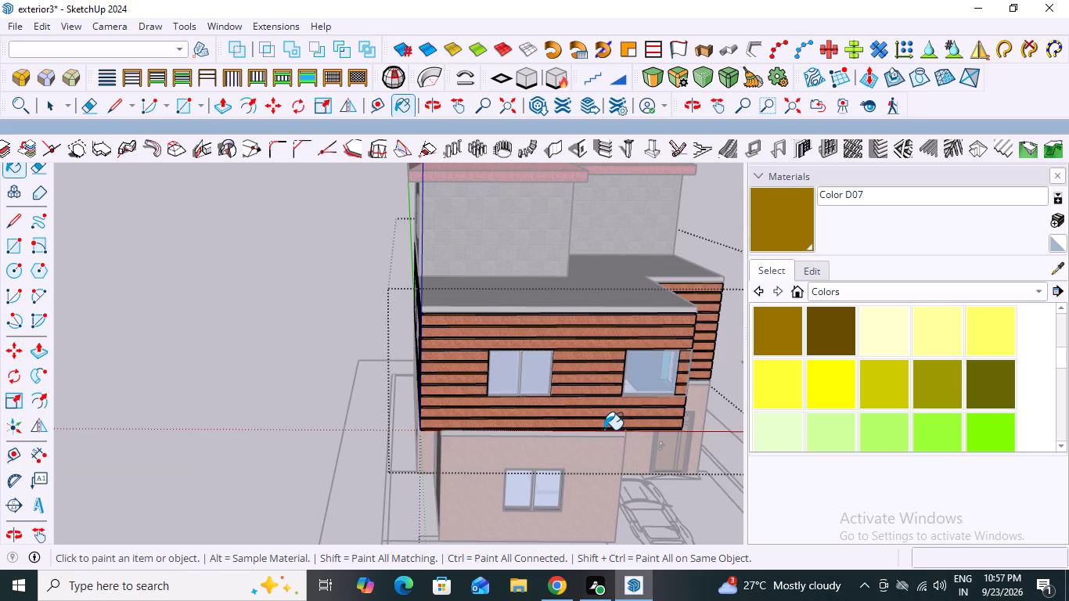
{"action": "key", "text": "space"}
{"action": "triple_click", "coordinate": [700, 214]}
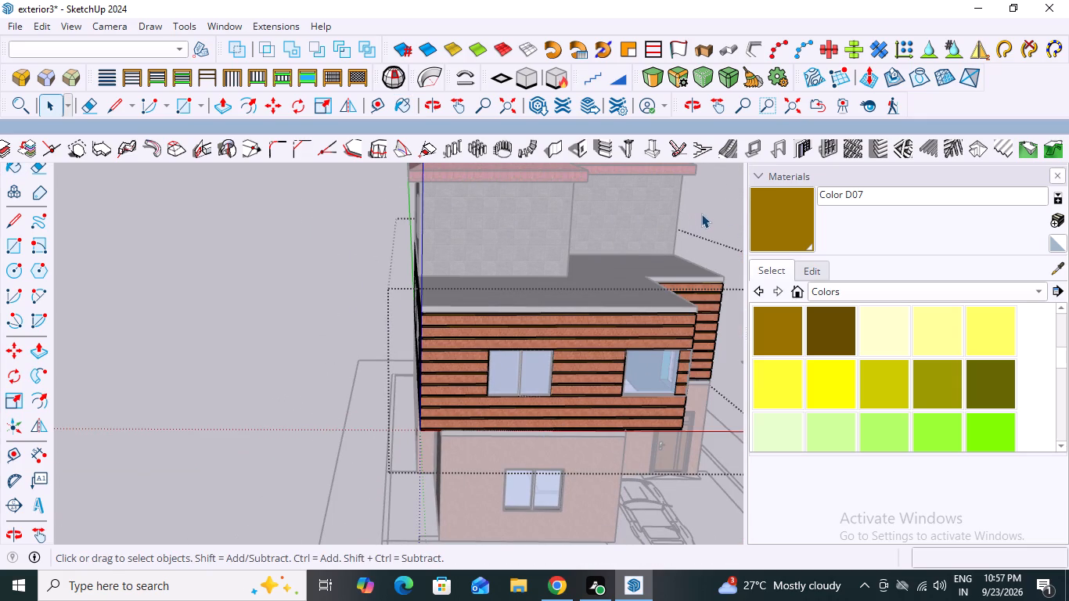
{"action": "triple_click", "coordinate": [231, 236]}
{"action": "scroll", "coordinate": [231, 236], "scroll_direction": "down", "scroll_amount": 6}
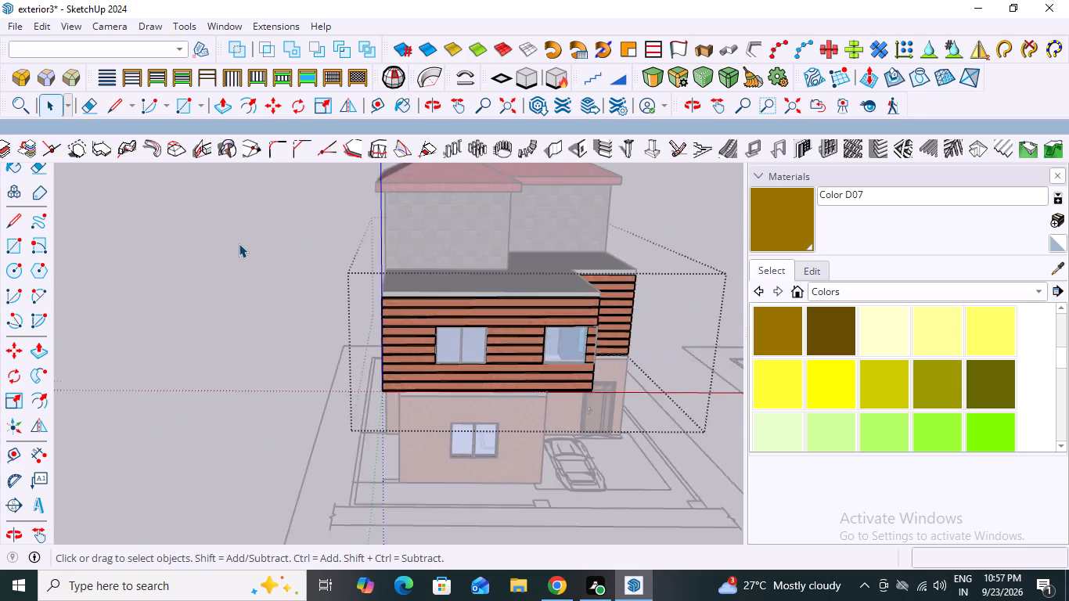
{"action": "scroll", "coordinate": [239, 243], "scroll_direction": "down", "scroll_amount": 12}
{"action": "double_click", "coordinate": [583, 218]}
{"action": "scroll", "coordinate": [583, 218], "scroll_direction": "down", "scroll_amount": 12}
{"action": "middle_click", "coordinate": [519, 308]}
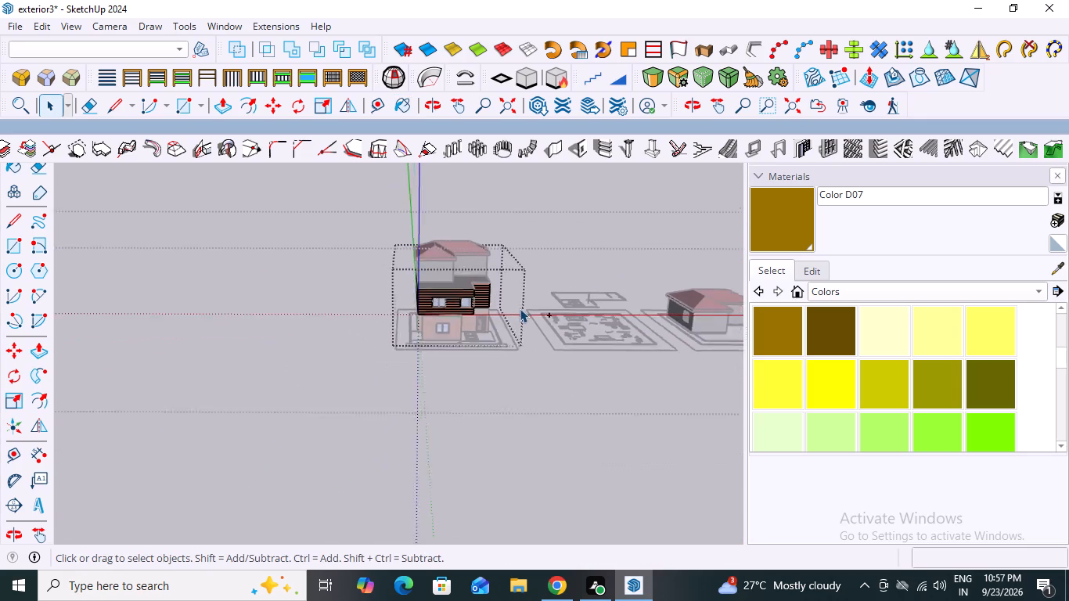
{"action": "scroll", "coordinate": [520, 308], "scroll_direction": "down", "scroll_amount": 6}
{"action": "triple_click", "coordinate": [325, 417]}
{"action": "double_click", "coordinate": [329, 416]}
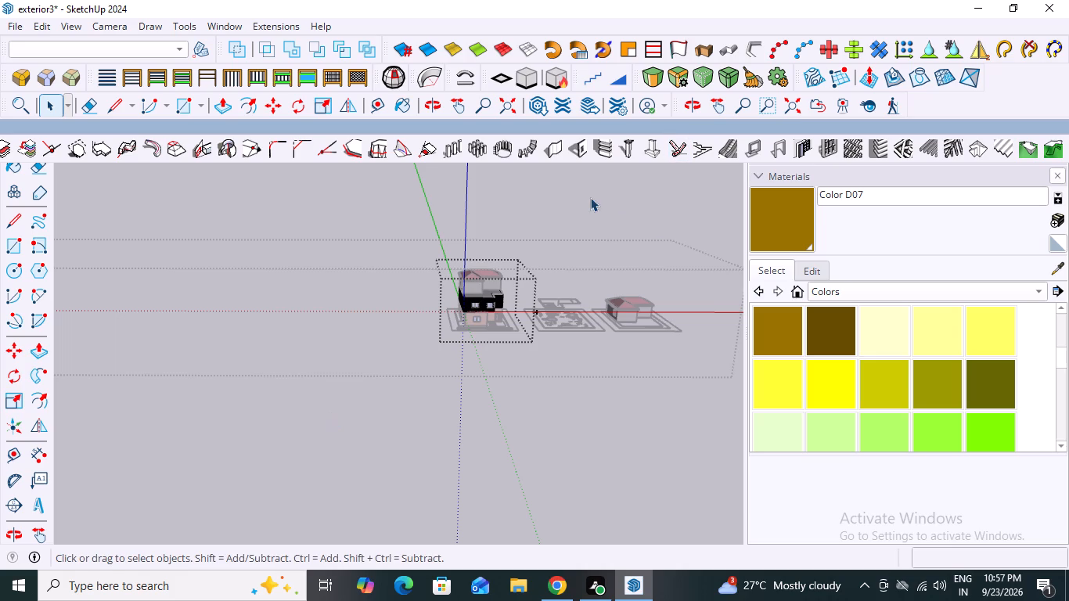
{"action": "triple_click", "coordinate": [586, 197]}
{"action": "scroll", "coordinate": [552, 266], "scroll_direction": "up", "scroll_amount": 1}
{"action": "left_click", "coordinate": [571, 196]}
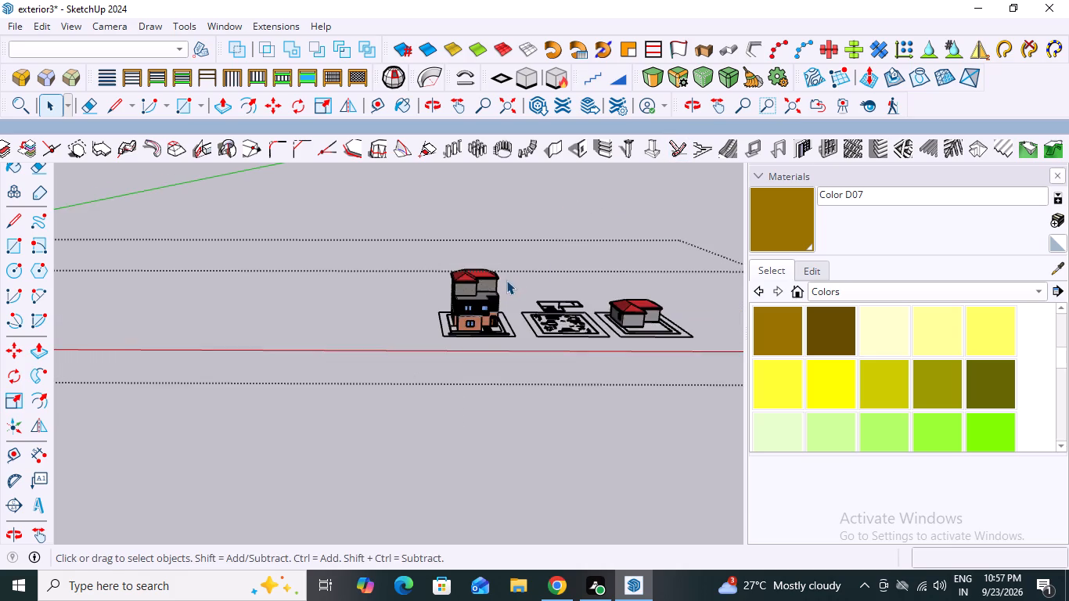
Examine the finished upper-floor cladding and the rest of the house from the front and both sides.
{"action": "scroll", "coordinate": [506, 280], "scroll_direction": "up", "scroll_amount": 11}
{"action": "scroll", "coordinate": [466, 375], "scroll_direction": "up", "scroll_amount": 11}
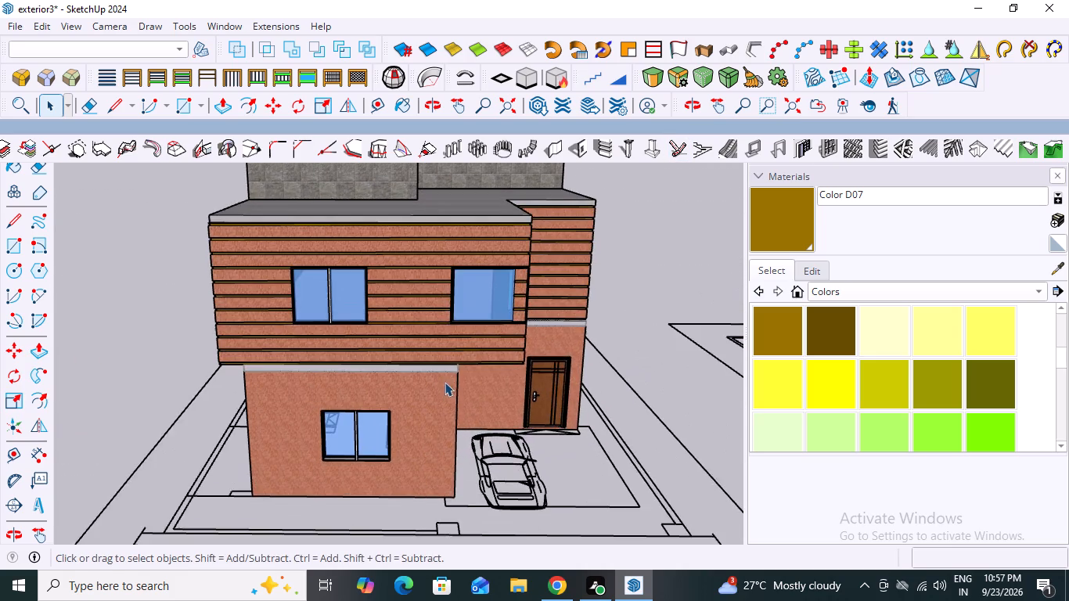
{"action": "scroll", "coordinate": [459, 357], "scroll_direction": "up", "scroll_amount": 5}
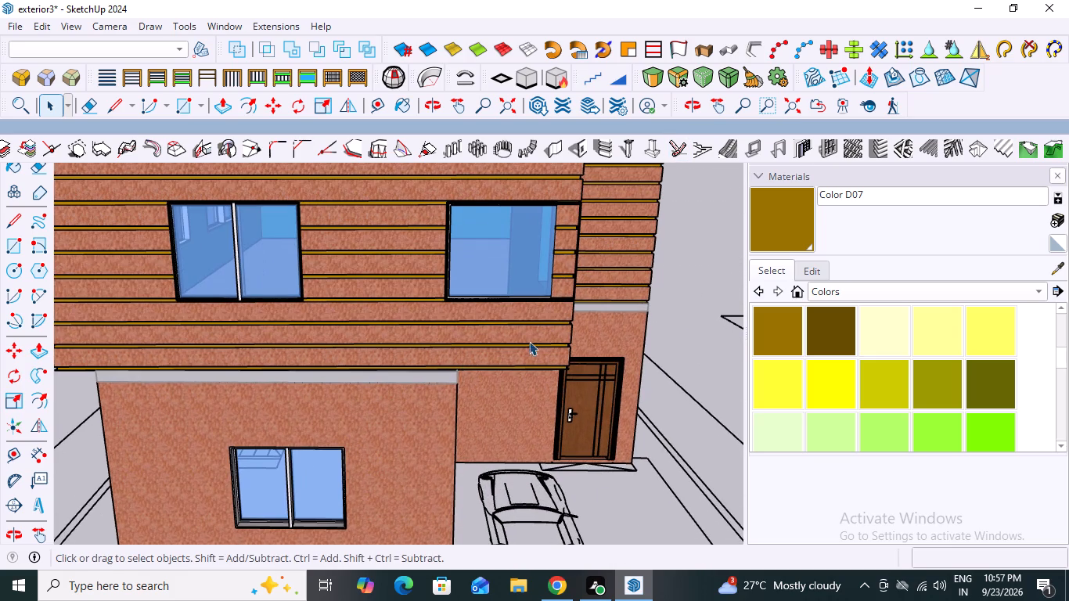
{"action": "middle_click_drag", "start_coordinate": [529, 341], "coordinate": [578, 316]}
{"action": "scroll", "coordinate": [577, 315], "scroll_direction": "down", "scroll_amount": 4}
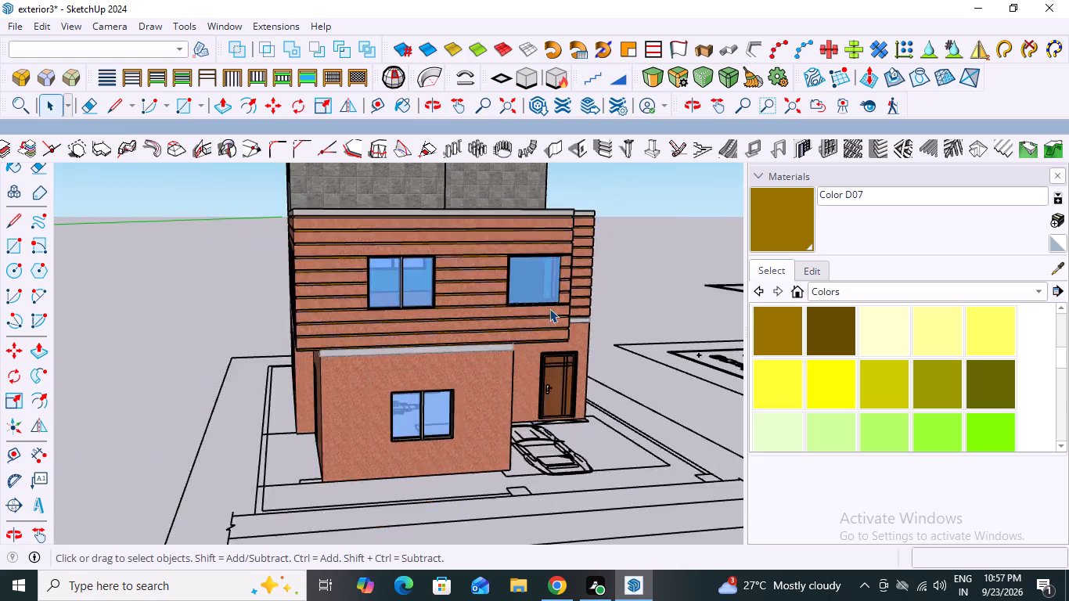
{"action": "scroll", "coordinate": [549, 308], "scroll_direction": "down", "scroll_amount": 8}
{"action": "scroll", "coordinate": [558, 404], "scroll_direction": "up", "scroll_amount": 6}
{"action": "middle_click_drag", "start_coordinate": [541, 384], "coordinate": [398, 380]}
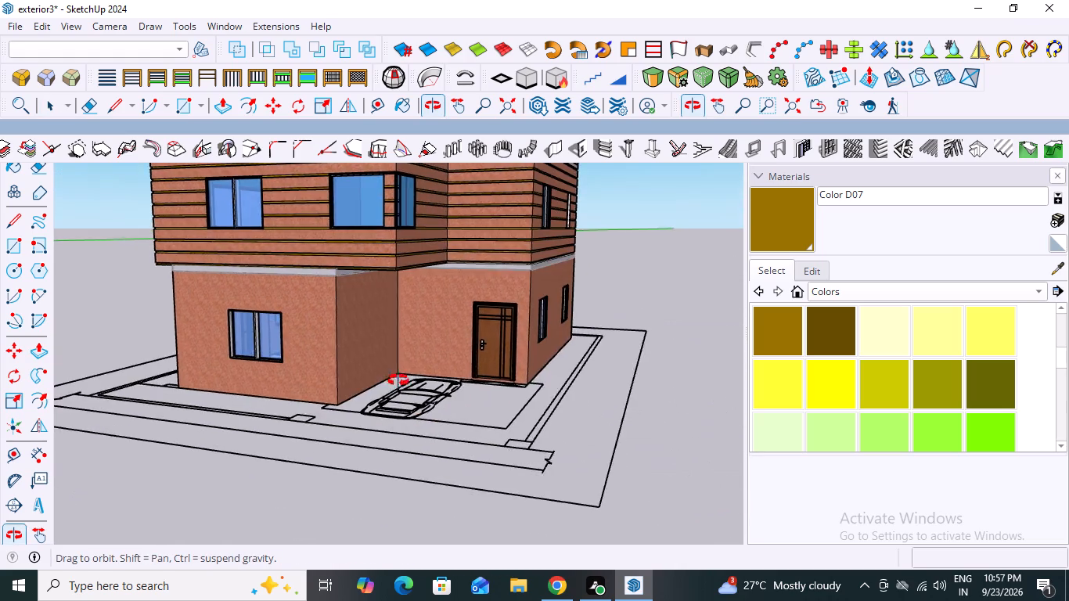
{"action": "middle_click_drag", "start_coordinate": [398, 380], "coordinate": [580, 373]}
{"action": "scroll", "coordinate": [579, 369], "scroll_direction": "down", "scroll_amount": 6}
{"action": "scroll", "coordinate": [481, 286], "scroll_direction": "up", "scroll_amount": 4}
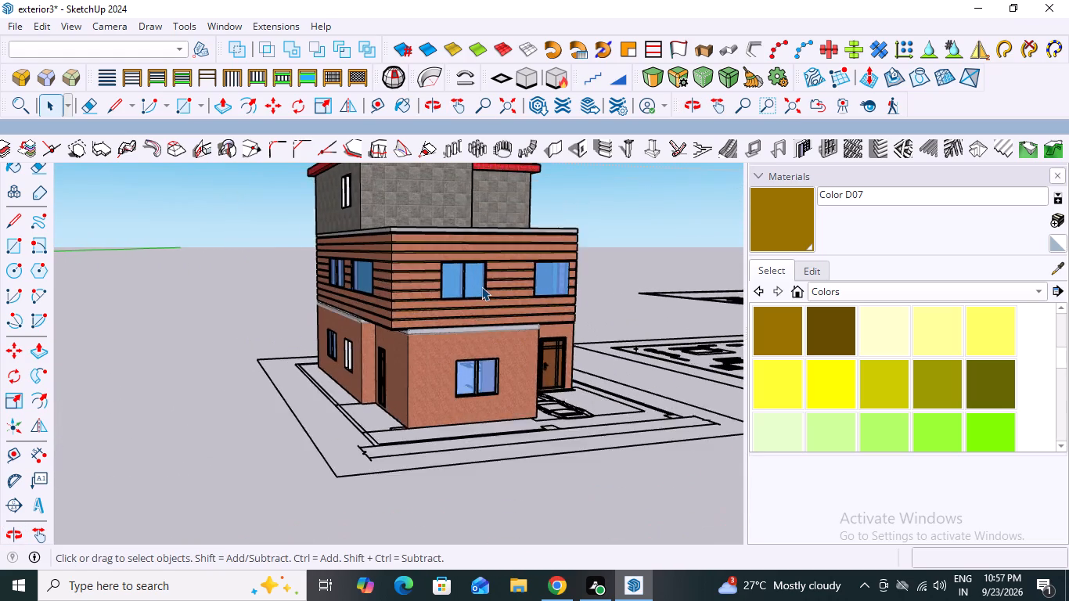
{"action": "scroll", "coordinate": [481, 286], "scroll_direction": "up", "scroll_amount": 2}
{"action": "middle_click_drag", "start_coordinate": [748, 286], "coordinate": [442, 302]}
{"action": "scroll", "coordinate": [509, 302], "scroll_direction": "down", "scroll_amount": 3}
{"action": "middle_click_drag", "start_coordinate": [525, 303], "coordinate": [303, 338]}
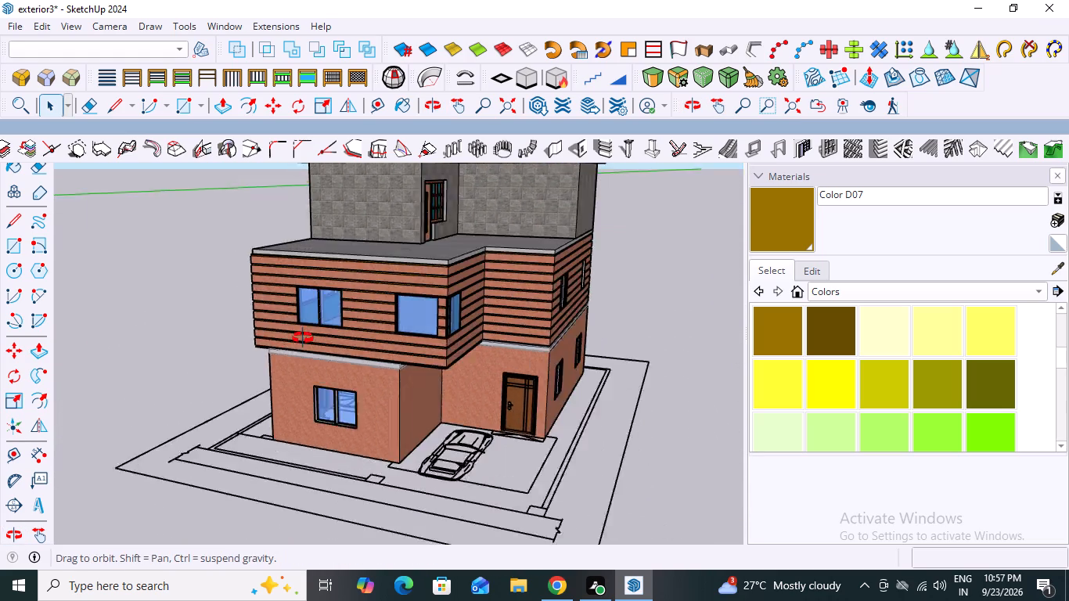
{"action": "middle_click_drag", "start_coordinate": [303, 338], "coordinate": [295, 307]}
{"action": "scroll", "coordinate": [484, 322], "scroll_direction": "up", "scroll_amount": 3}
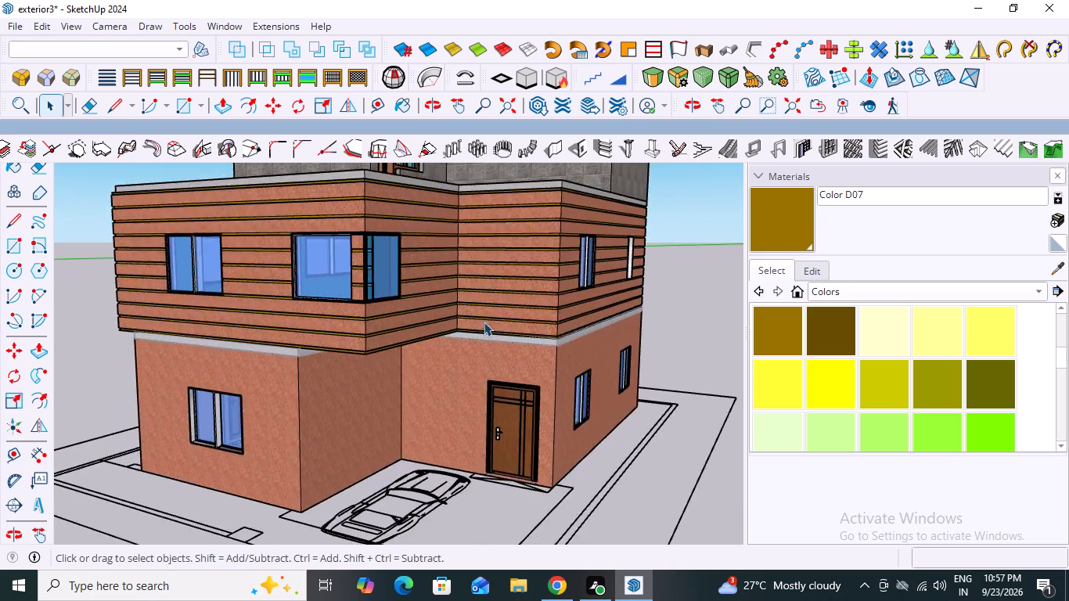
{"action": "scroll", "coordinate": [484, 322], "scroll_direction": "up", "scroll_amount": 5}
{"action": "scroll", "coordinate": [496, 310], "scroll_direction": "down", "scroll_amount": 12}
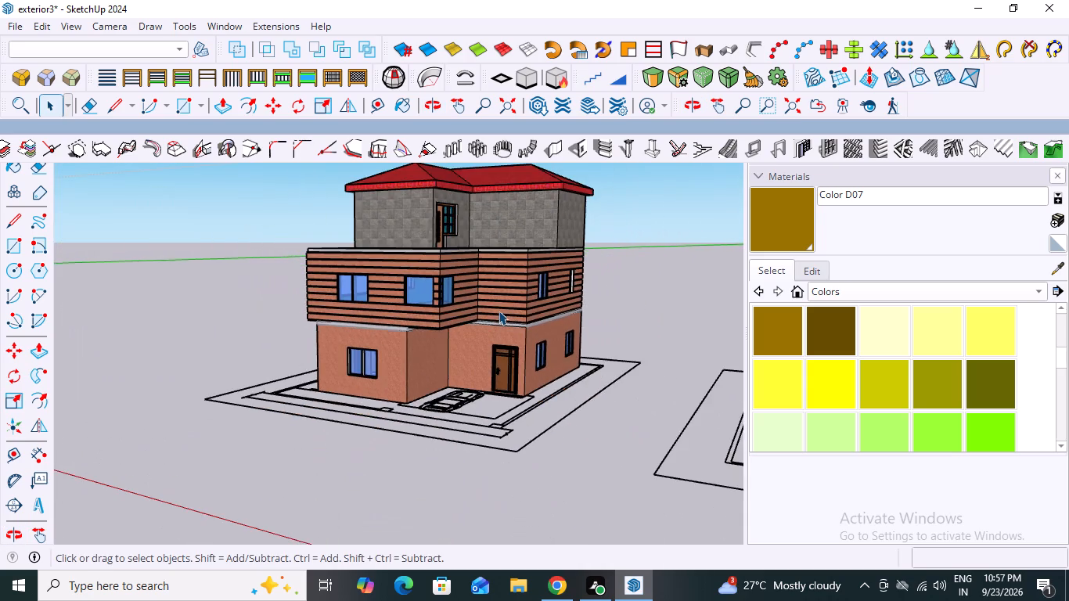
{"action": "middle_click_drag", "start_coordinate": [535, 342], "coordinate": [711, 326]}
{"action": "scroll", "coordinate": [489, 314], "scroll_direction": "up", "scroll_amount": 4}
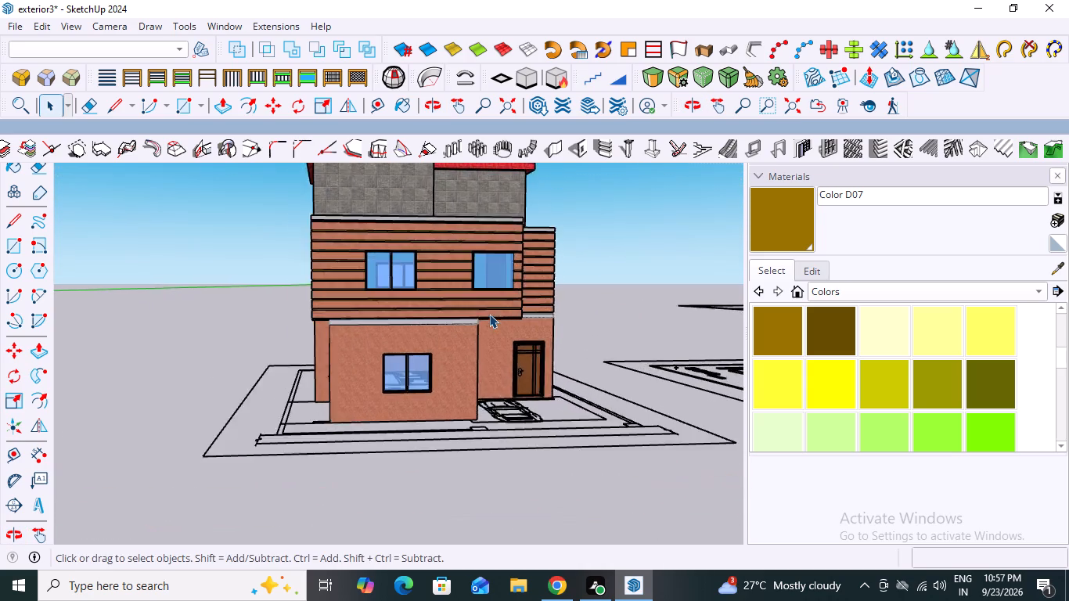
Open the slab group between the floors and paint its grey band above the ground-floor wall with Granite Tile.
{"action": "scroll", "coordinate": [489, 314], "scroll_direction": "up", "scroll_amount": 6}
{"action": "scroll", "coordinate": [413, 342], "scroll_direction": "up", "scroll_amount": 8}
{"action": "left_click", "coordinate": [427, 322]}
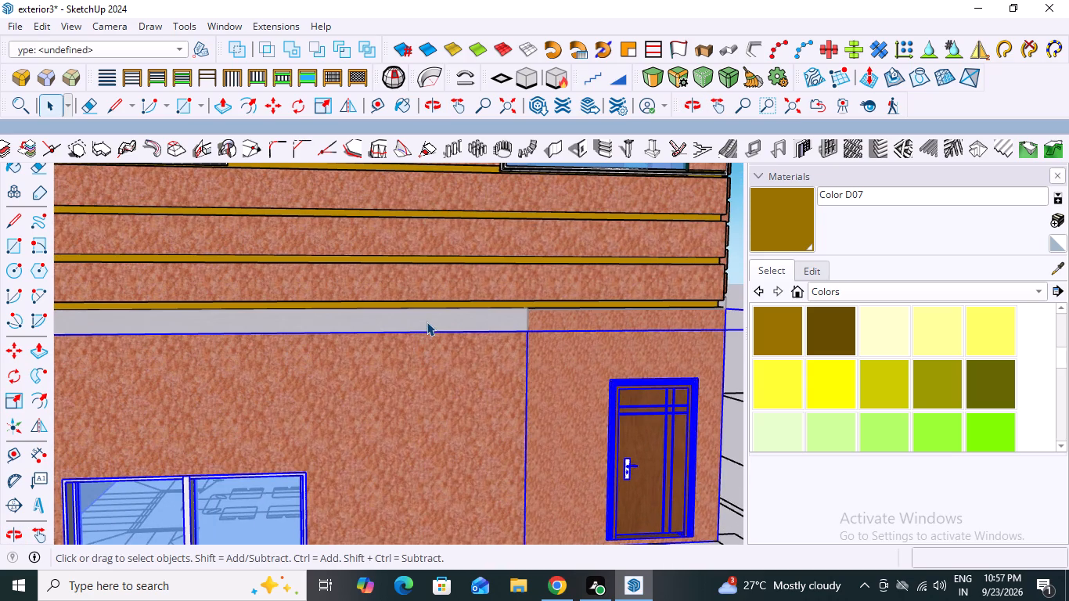
{"action": "double_click", "coordinate": [437, 316]}
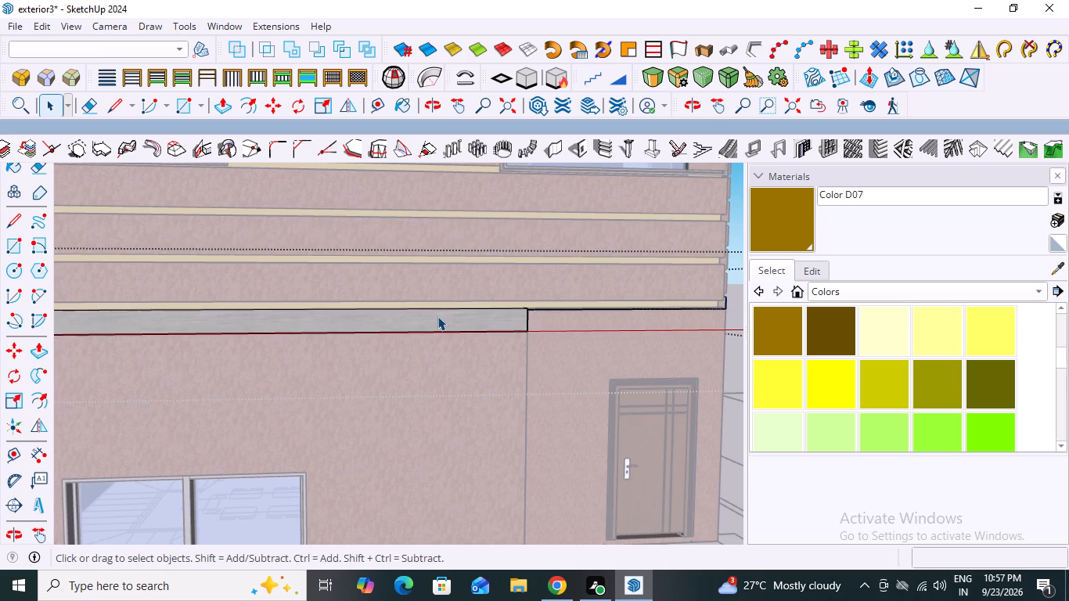
{"action": "left_click", "coordinate": [437, 316]}
{"action": "scroll", "coordinate": [437, 316], "scroll_direction": "down", "scroll_amount": 11}
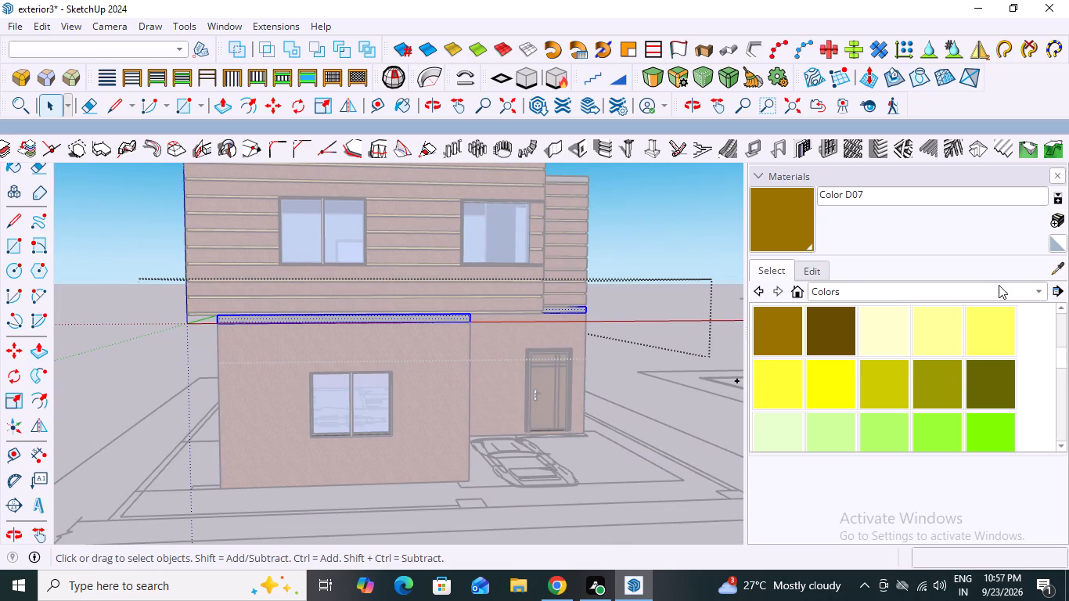
{"action": "left_click", "coordinate": [1044, 288]}
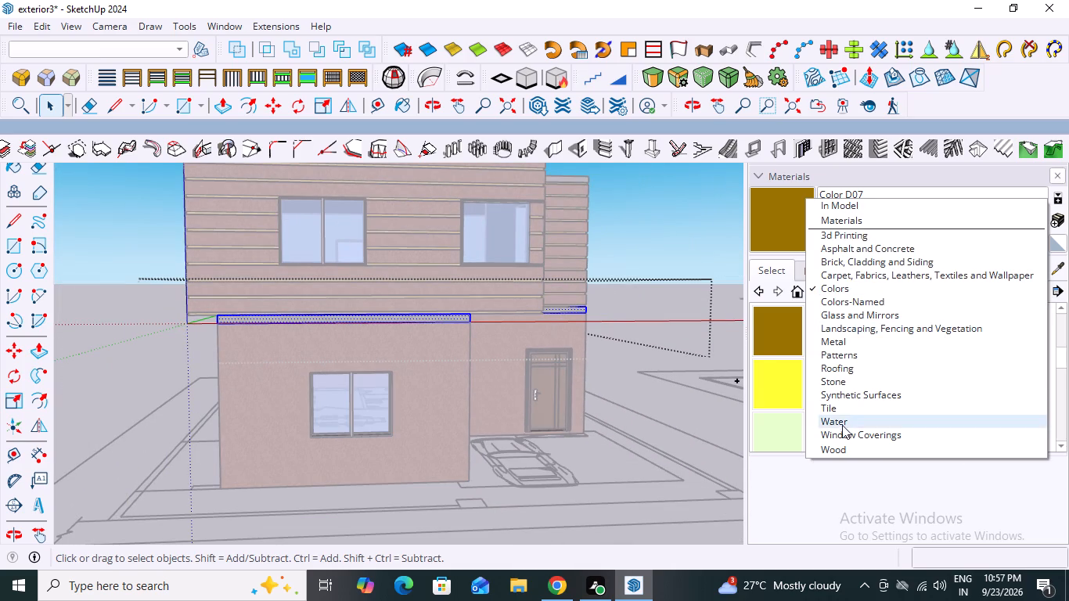
{"action": "left_click", "coordinate": [839, 408]}
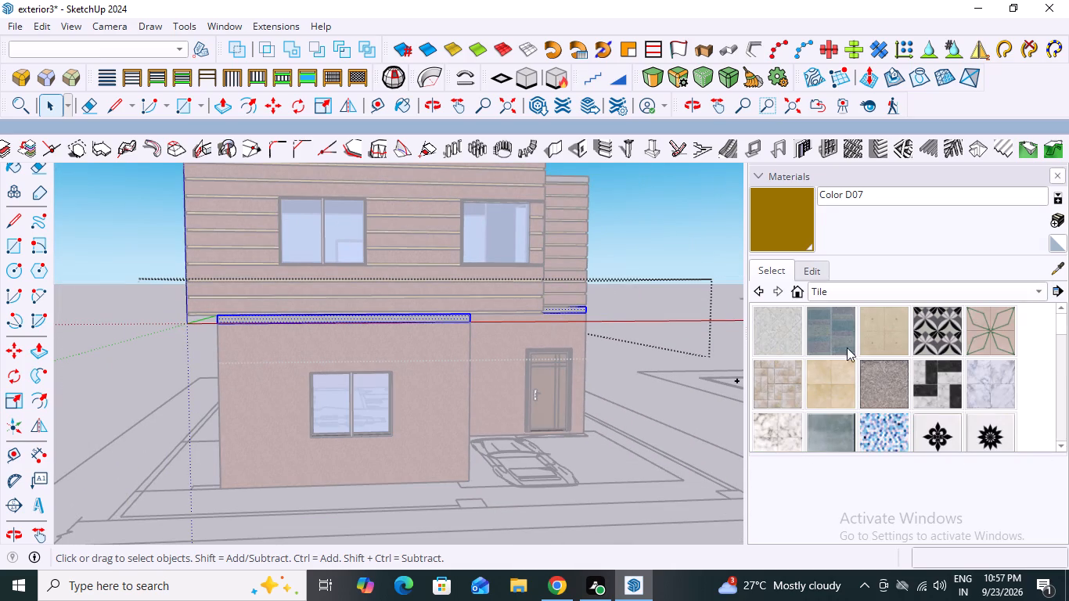
{"action": "left_click", "coordinate": [887, 383]}
{"action": "scroll", "coordinate": [405, 329], "scroll_direction": "up", "scroll_amount": 7}
{"action": "left_click", "coordinate": [438, 318]}
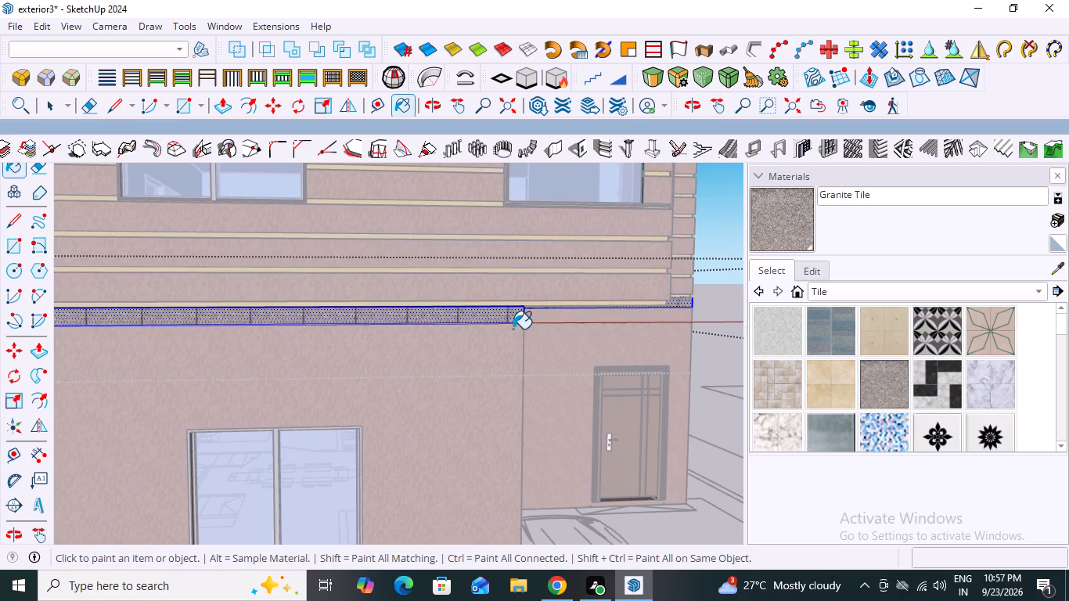
Apply Granite Tile again to the front band beneath the upper-floor cladding.
{"action": "scroll", "coordinate": [549, 318], "scroll_direction": "down", "scroll_amount": 3}
{"action": "left_click", "coordinate": [878, 383]}
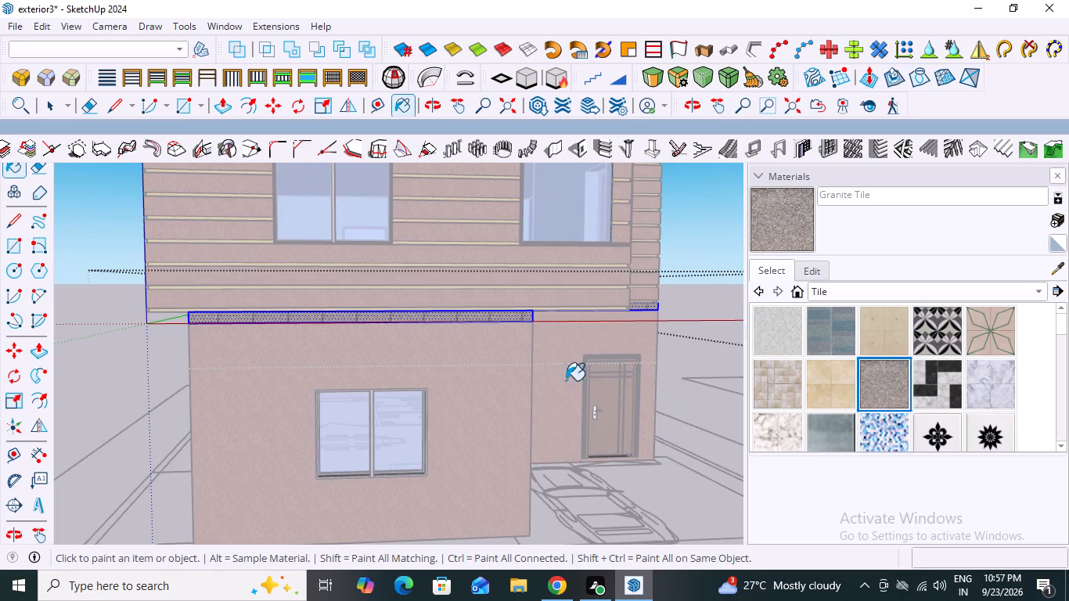
{"action": "scroll", "coordinate": [527, 376], "scroll_direction": "up", "scroll_amount": 13}
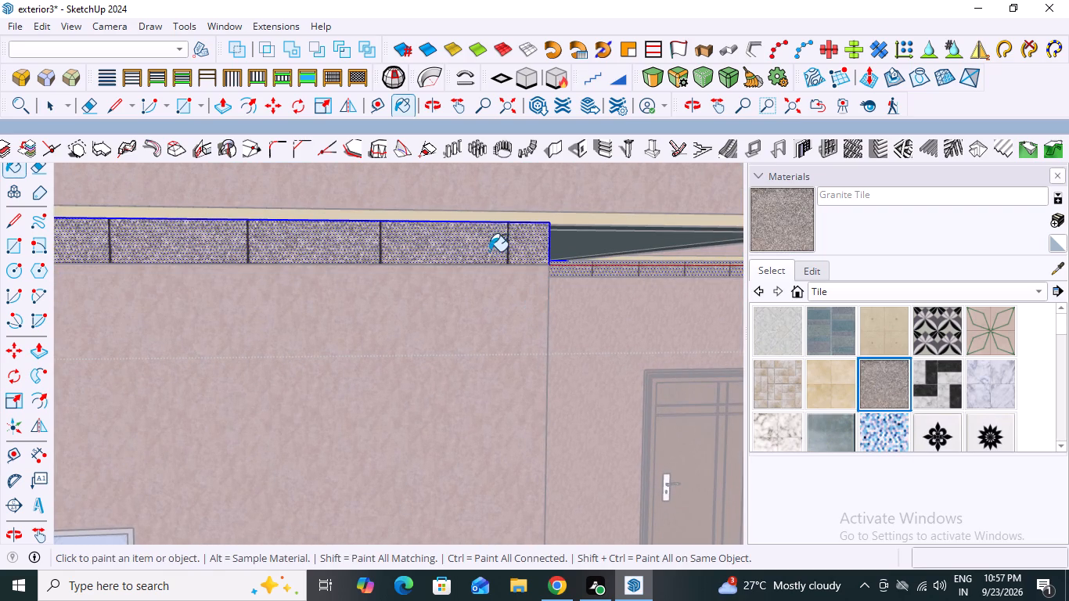
{"action": "left_click", "coordinate": [485, 247]}
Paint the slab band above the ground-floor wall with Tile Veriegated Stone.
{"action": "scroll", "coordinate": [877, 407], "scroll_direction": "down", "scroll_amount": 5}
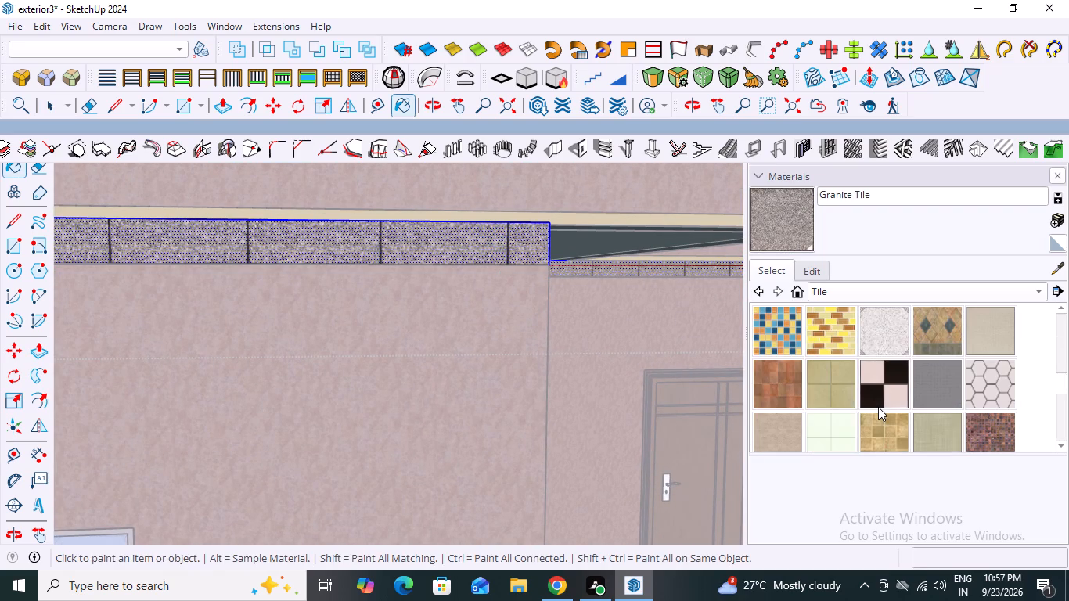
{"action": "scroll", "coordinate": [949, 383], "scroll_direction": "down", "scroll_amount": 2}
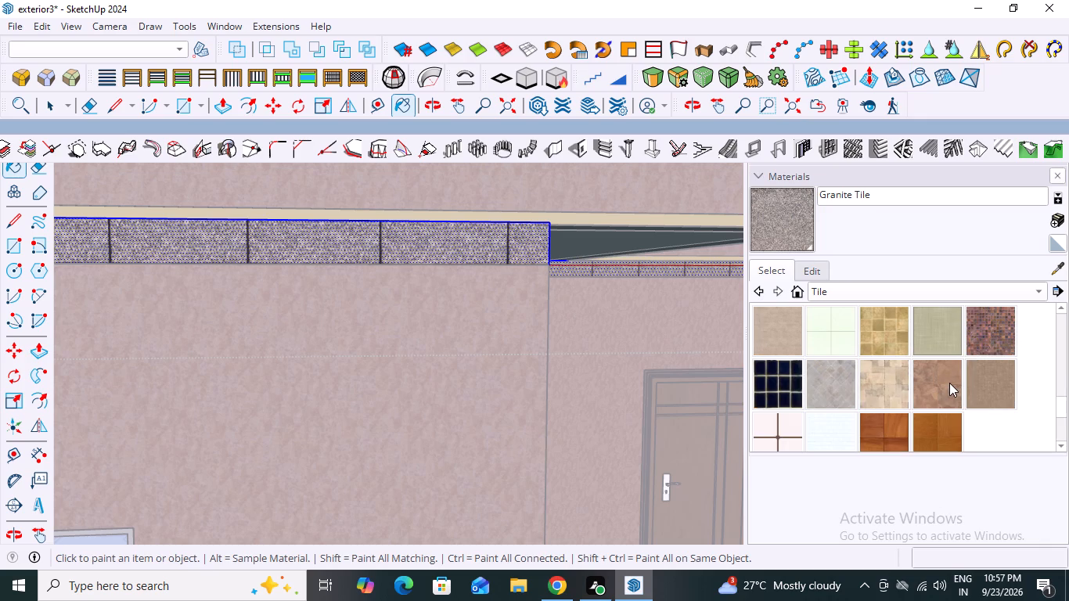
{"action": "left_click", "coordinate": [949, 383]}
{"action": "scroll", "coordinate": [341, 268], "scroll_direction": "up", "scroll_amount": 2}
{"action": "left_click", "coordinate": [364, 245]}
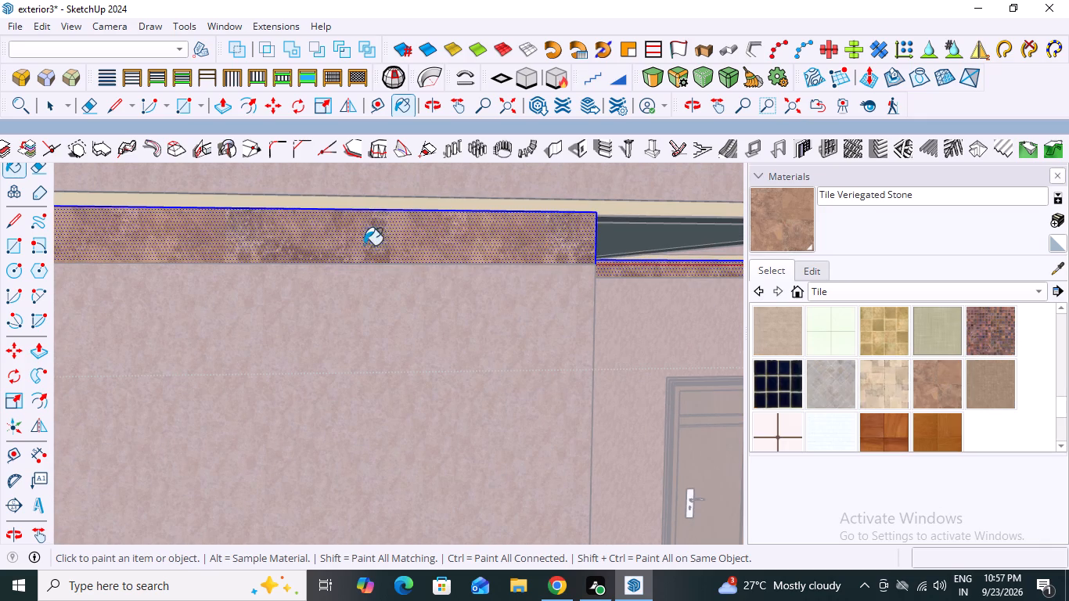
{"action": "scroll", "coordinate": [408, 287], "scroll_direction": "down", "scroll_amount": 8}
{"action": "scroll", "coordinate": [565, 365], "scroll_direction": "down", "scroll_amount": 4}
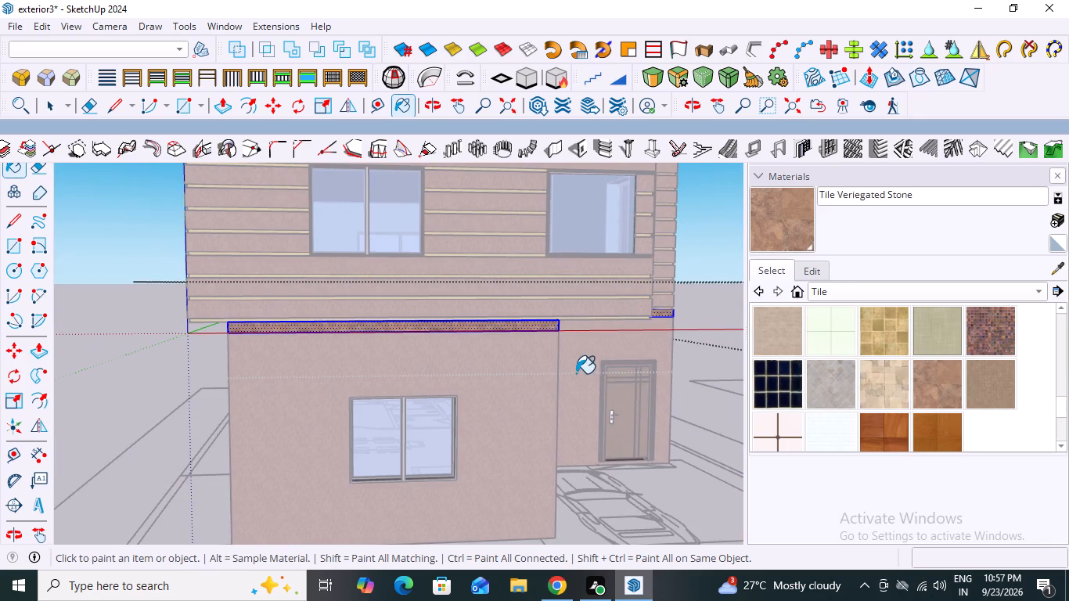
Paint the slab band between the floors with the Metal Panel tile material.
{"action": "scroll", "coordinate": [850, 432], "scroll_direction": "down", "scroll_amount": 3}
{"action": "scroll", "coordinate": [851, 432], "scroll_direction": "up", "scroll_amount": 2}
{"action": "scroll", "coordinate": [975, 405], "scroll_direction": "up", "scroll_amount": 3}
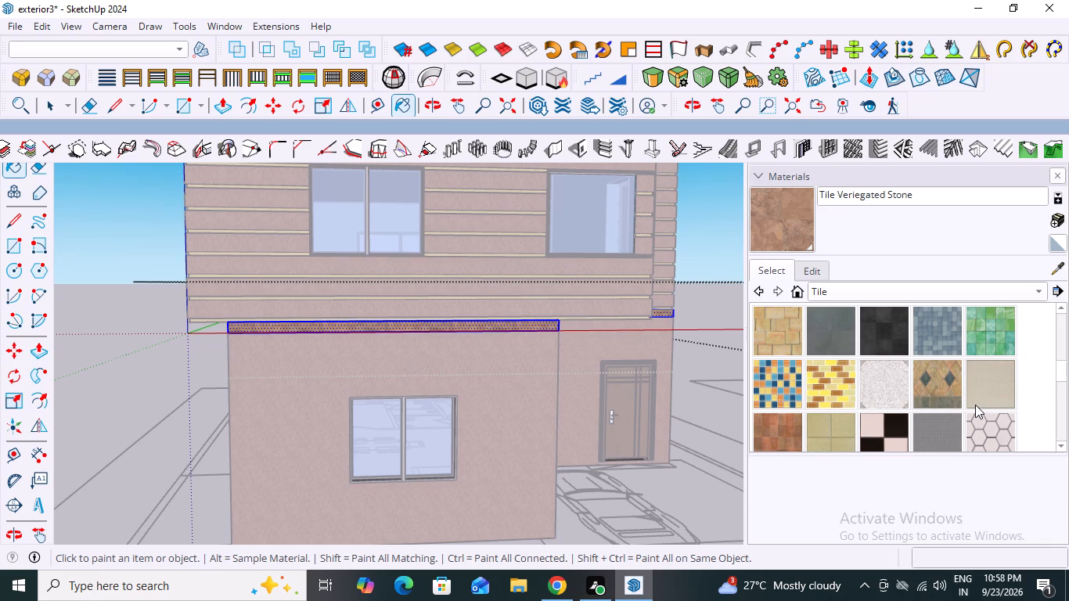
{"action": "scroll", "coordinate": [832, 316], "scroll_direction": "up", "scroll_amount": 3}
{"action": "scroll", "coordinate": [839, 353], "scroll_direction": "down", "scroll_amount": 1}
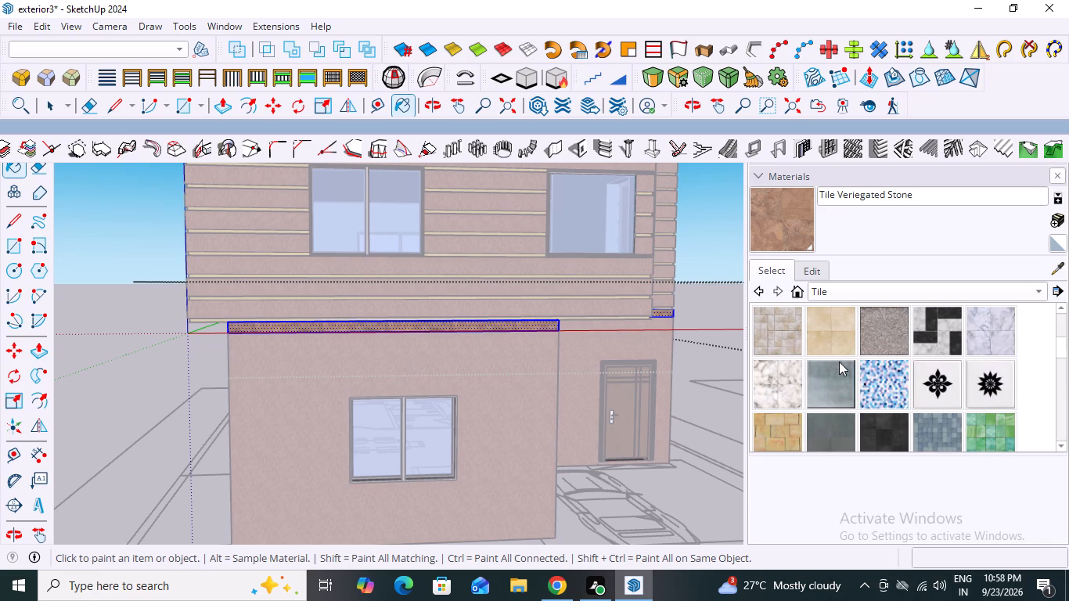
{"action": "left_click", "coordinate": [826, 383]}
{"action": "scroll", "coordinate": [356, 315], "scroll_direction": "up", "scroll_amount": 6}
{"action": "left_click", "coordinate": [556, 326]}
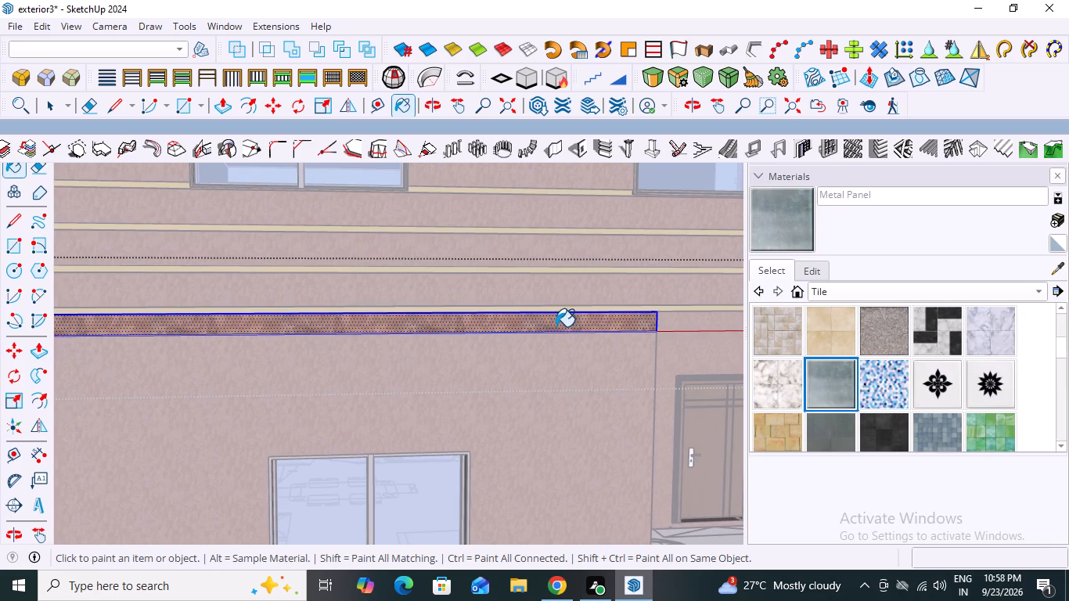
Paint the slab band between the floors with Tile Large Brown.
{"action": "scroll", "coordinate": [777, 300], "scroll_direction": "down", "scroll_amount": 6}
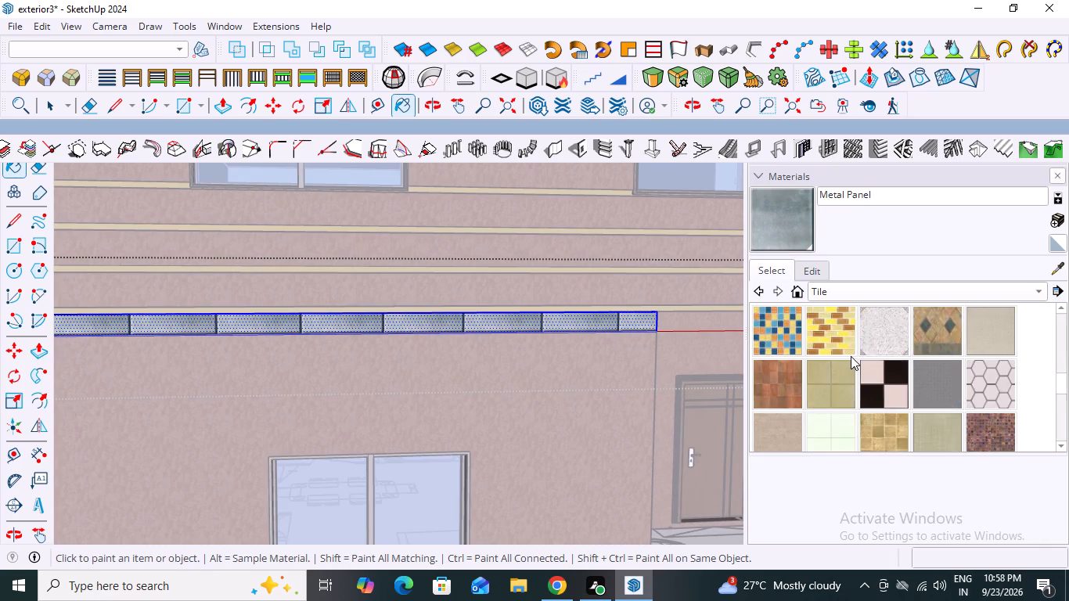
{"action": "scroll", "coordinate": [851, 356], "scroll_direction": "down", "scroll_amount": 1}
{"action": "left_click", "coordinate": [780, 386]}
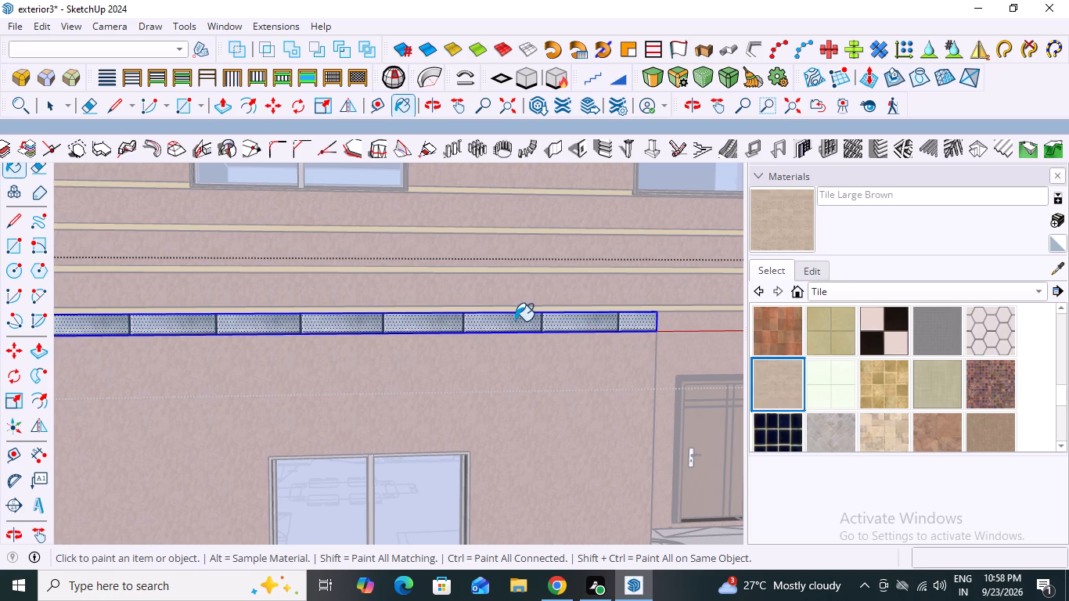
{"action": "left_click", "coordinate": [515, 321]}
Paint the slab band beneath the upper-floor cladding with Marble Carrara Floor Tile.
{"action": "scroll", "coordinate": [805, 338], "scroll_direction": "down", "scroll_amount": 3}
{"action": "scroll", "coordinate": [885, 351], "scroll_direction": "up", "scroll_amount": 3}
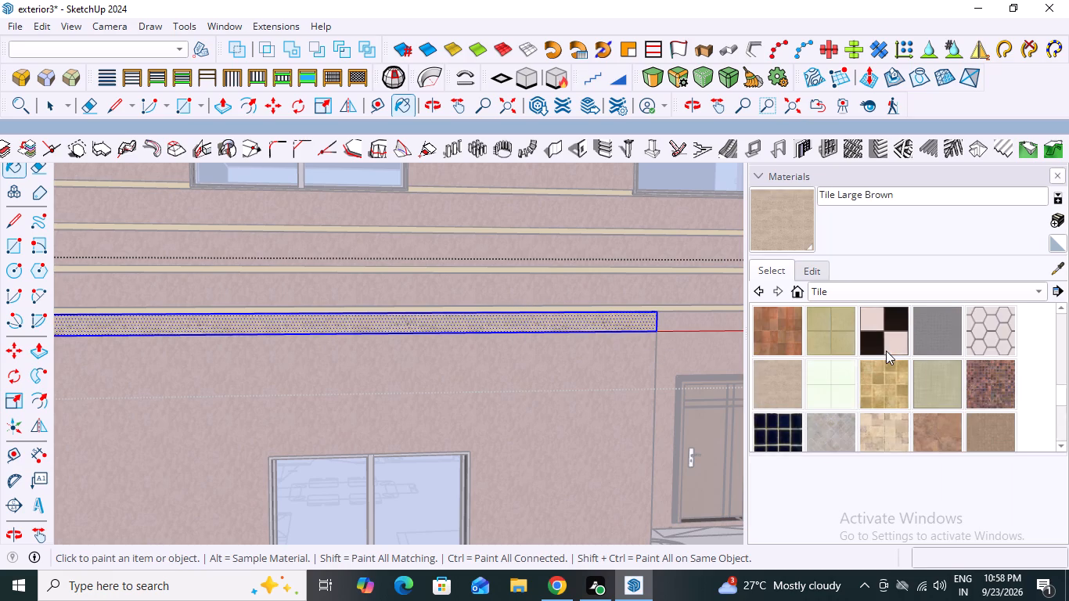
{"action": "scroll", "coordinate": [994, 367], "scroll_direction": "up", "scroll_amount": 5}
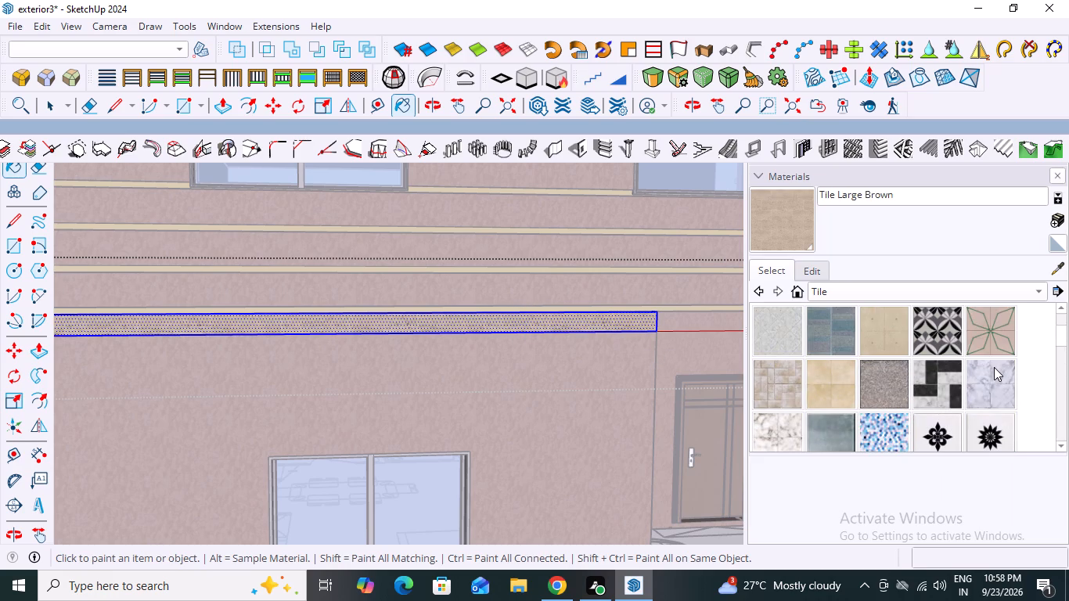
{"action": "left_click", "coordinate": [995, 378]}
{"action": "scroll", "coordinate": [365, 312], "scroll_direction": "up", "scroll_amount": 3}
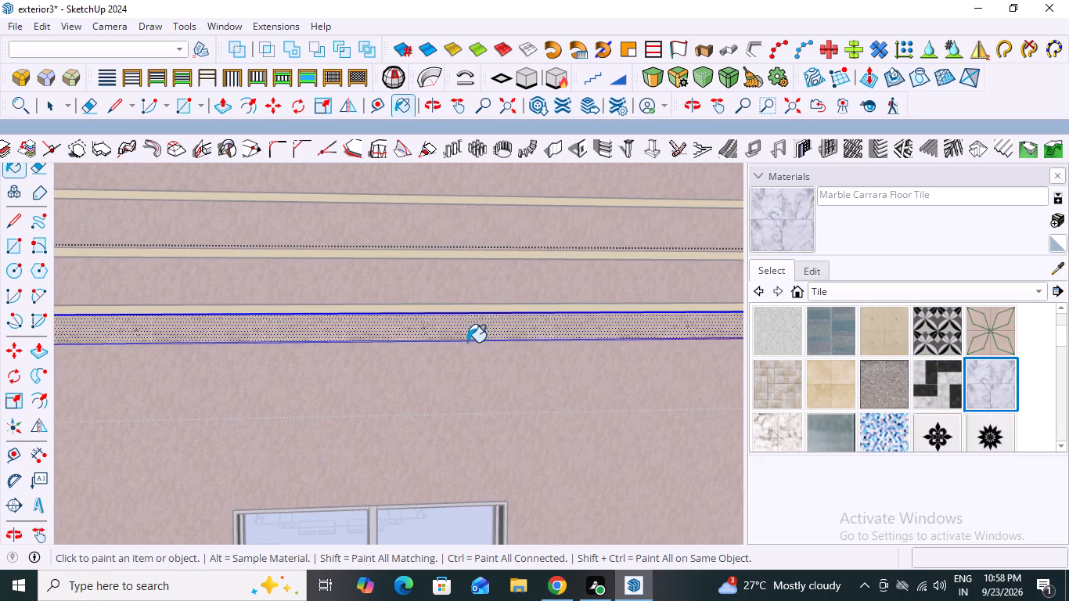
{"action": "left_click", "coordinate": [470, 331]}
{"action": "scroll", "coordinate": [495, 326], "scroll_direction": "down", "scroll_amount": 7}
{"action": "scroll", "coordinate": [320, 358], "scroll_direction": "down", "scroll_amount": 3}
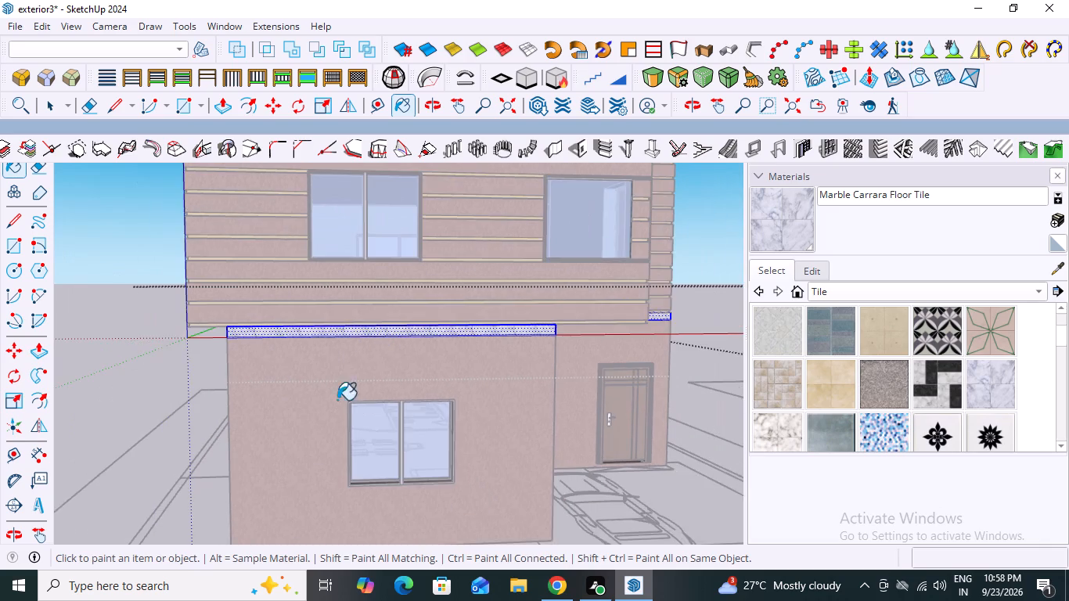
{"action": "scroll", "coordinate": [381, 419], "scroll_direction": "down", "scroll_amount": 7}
Paint the slab band between the floors with Terrazzo Tile Accent and exit the group to the whole model.
{"action": "scroll", "coordinate": [847, 448], "scroll_direction": "up", "scroll_amount": 2}
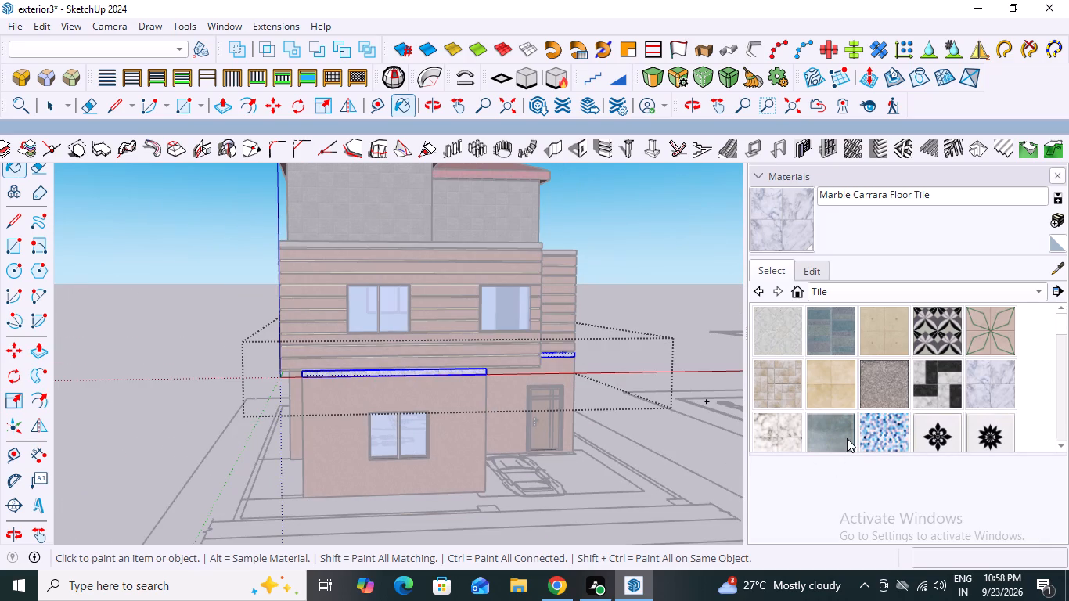
{"action": "scroll", "coordinate": [815, 415], "scroll_direction": "down", "scroll_amount": 3}
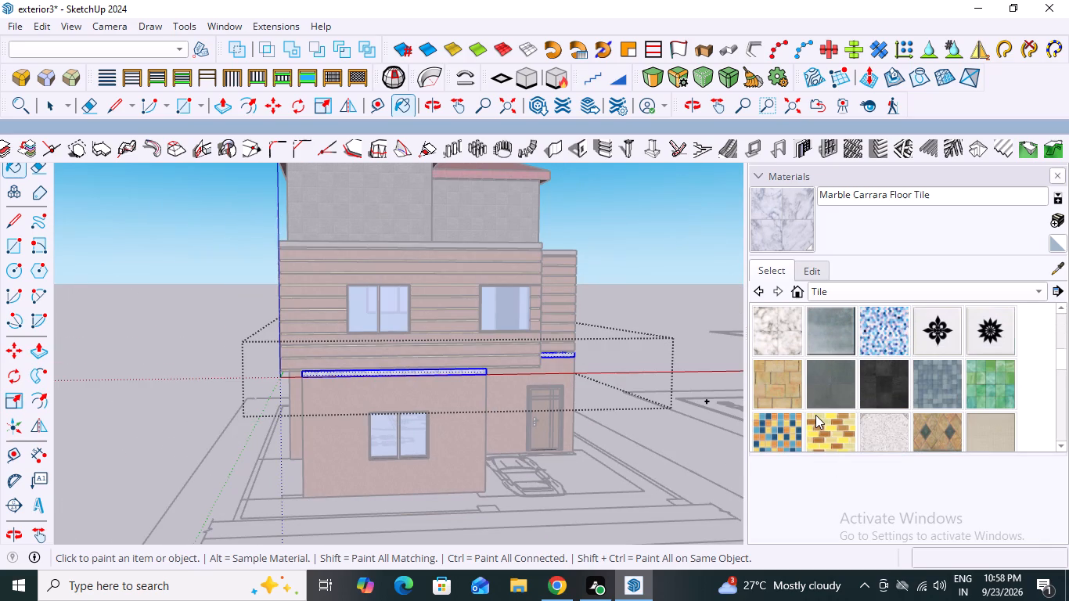
{"action": "scroll", "coordinate": [815, 415], "scroll_direction": "down", "scroll_amount": 2}
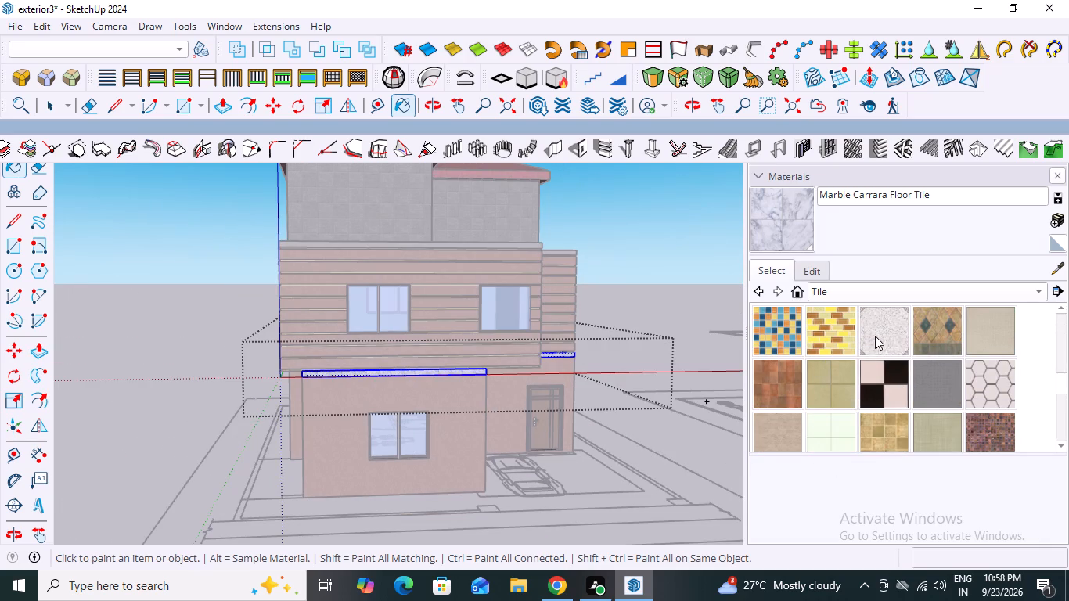
{"action": "left_click", "coordinate": [875, 336]}
{"action": "scroll", "coordinate": [362, 430], "scroll_direction": "up", "scroll_amount": 11}
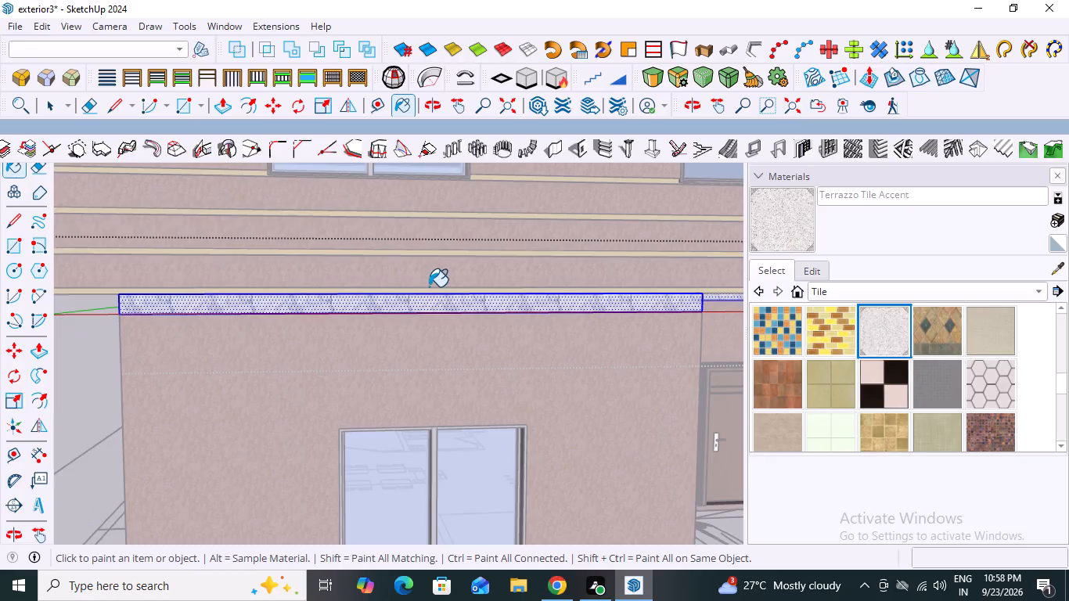
{"action": "left_click", "coordinate": [432, 301]}
{"action": "scroll", "coordinate": [435, 315], "scroll_direction": "up", "scroll_amount": 13}
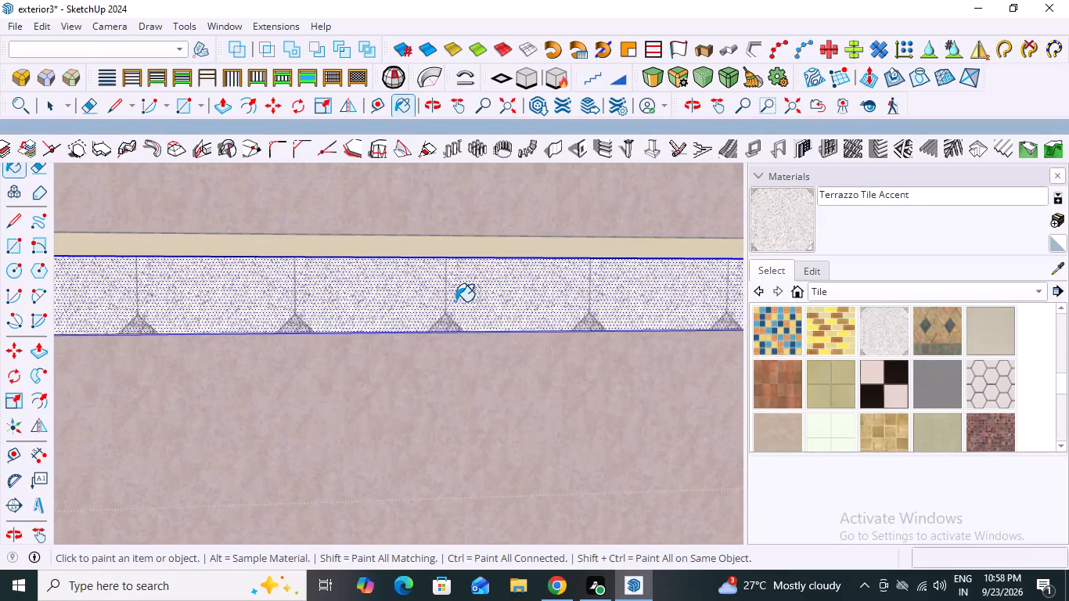
{"action": "scroll", "coordinate": [455, 301], "scroll_direction": "down", "scroll_amount": 3}
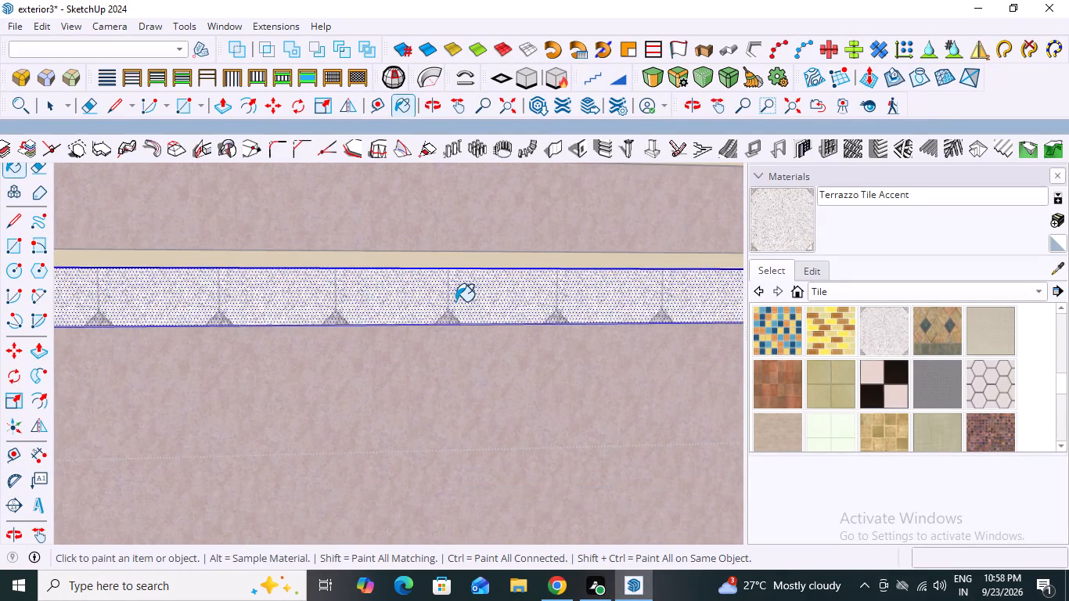
{"action": "scroll", "coordinate": [455, 301], "scroll_direction": "down", "scroll_amount": 15}
{"action": "scroll", "coordinate": [475, 372], "scroll_direction": "down", "scroll_amount": 4}
{"action": "scroll", "coordinate": [265, 376], "scroll_direction": "down", "scroll_amount": 1}
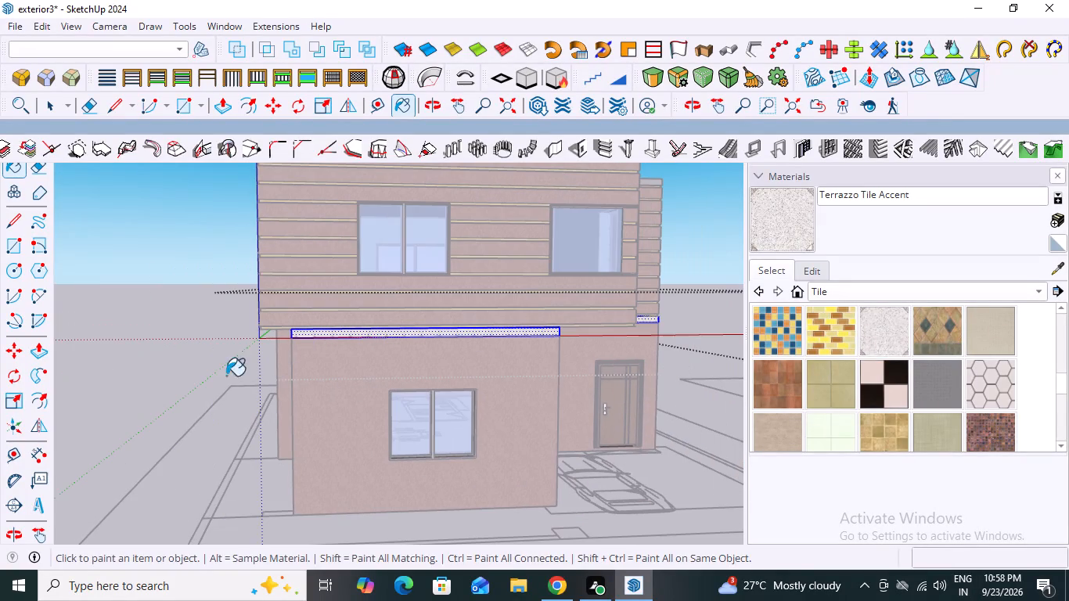
{"action": "key", "text": "space"}
{"action": "double_click", "coordinate": [149, 349]}
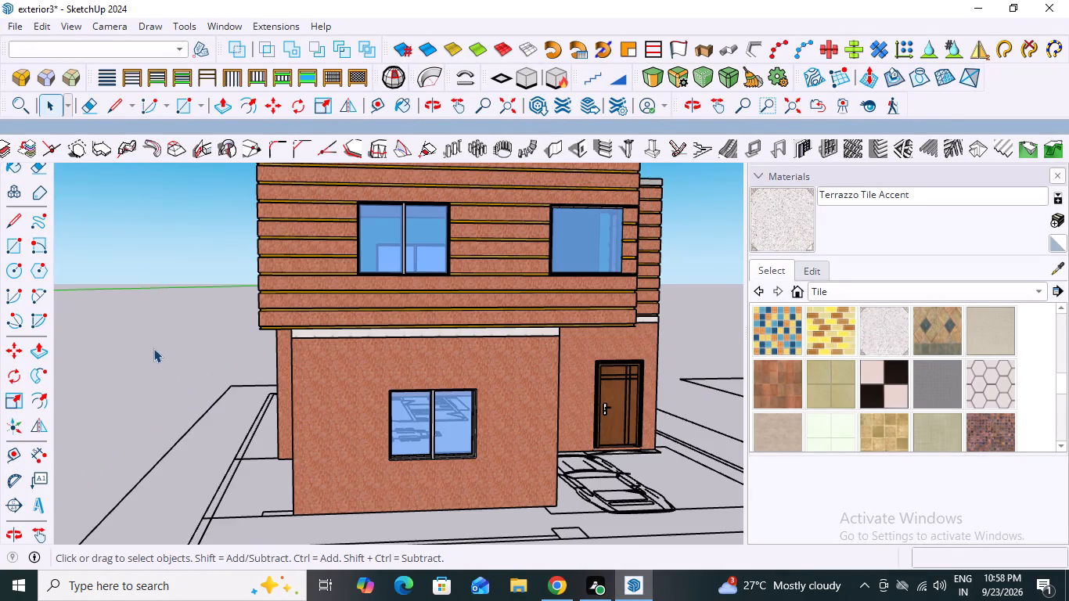
Examine the tiled slab band up close and the whole house from the front and the door side.
{"action": "scroll", "coordinate": [546, 303], "scroll_direction": "up", "scroll_amount": 17}
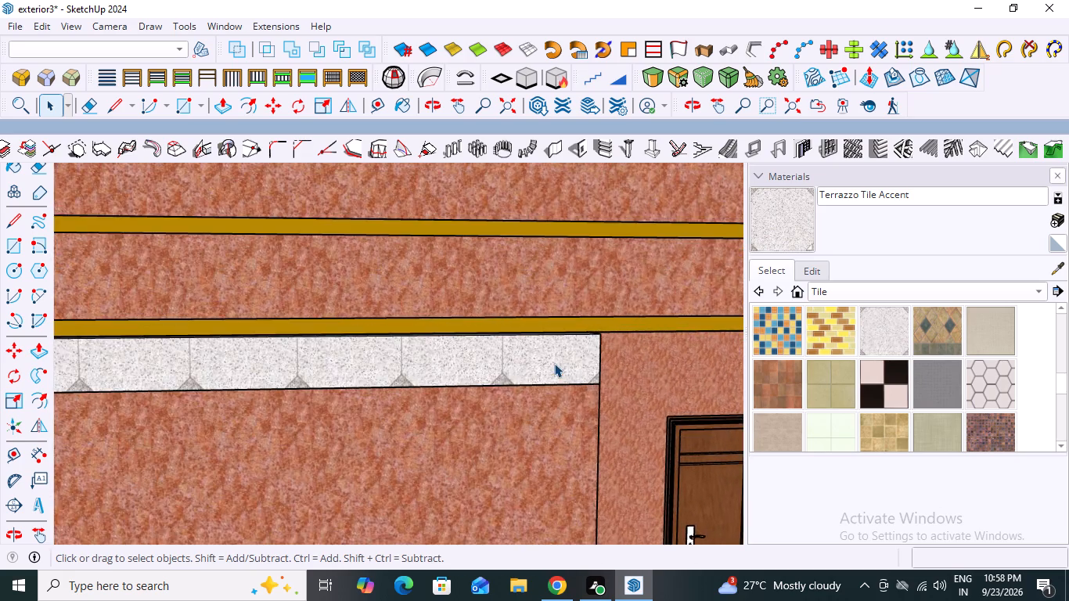
{"action": "scroll", "coordinate": [554, 363], "scroll_direction": "down", "scroll_amount": 20}
{"action": "scroll", "coordinate": [554, 363], "scroll_direction": "down", "scroll_amount": 2}
{"action": "middle_click_drag", "start_coordinate": [576, 387], "coordinate": [201, 373]}
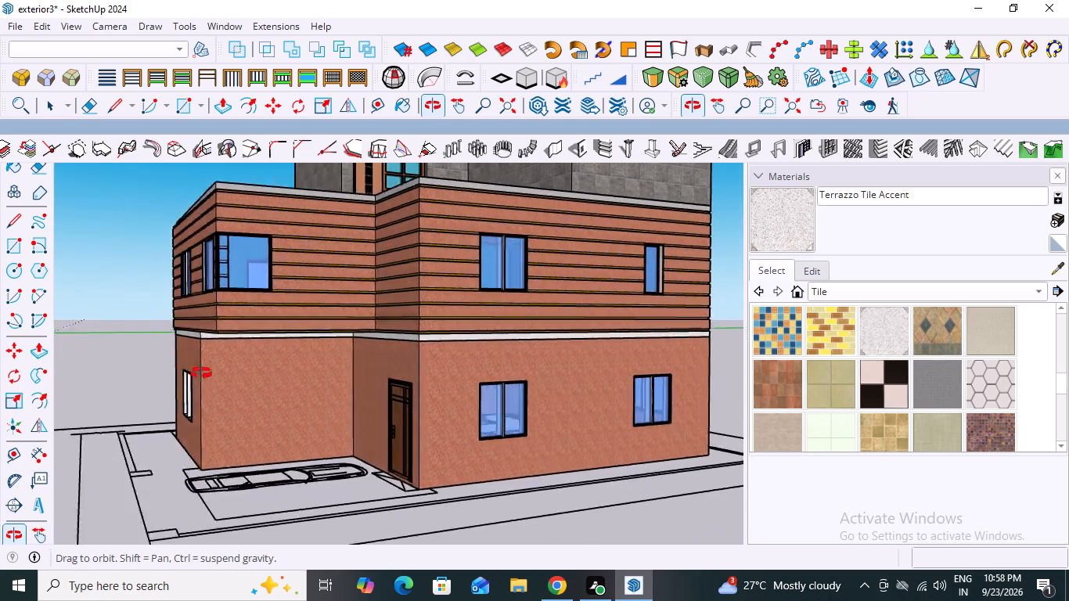
{"action": "middle_click_drag", "start_coordinate": [201, 373], "coordinate": [175, 381]}
{"action": "scroll", "coordinate": [414, 335], "scroll_direction": "up", "scroll_amount": 18}
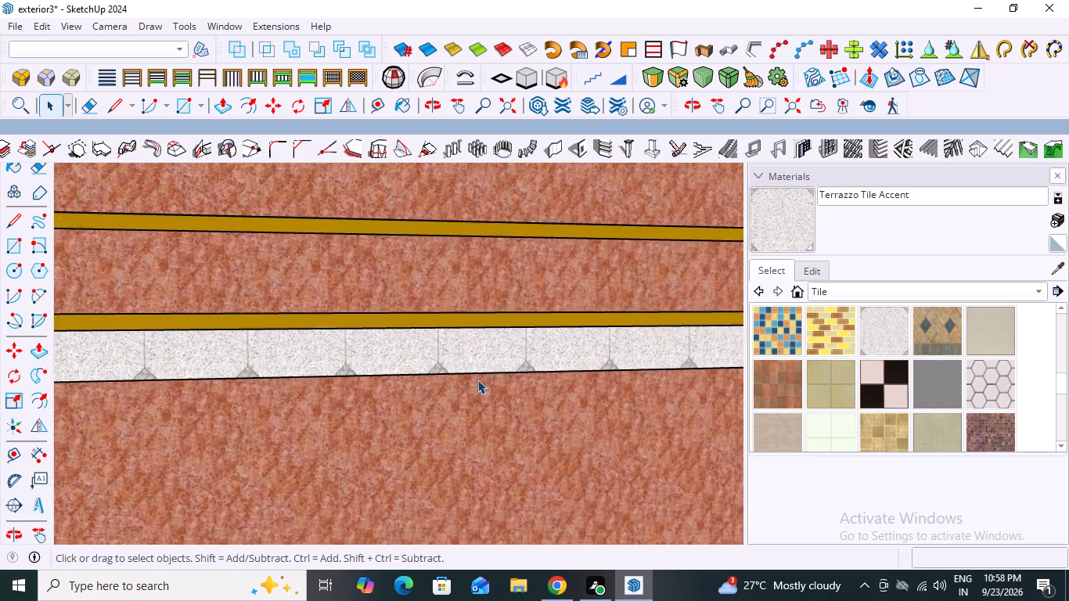
{"action": "scroll", "coordinate": [477, 380], "scroll_direction": "up", "scroll_amount": 1}
{"action": "scroll", "coordinate": [499, 338], "scroll_direction": "down", "scroll_amount": 20}
{"action": "scroll", "coordinate": [499, 338], "scroll_direction": "down", "scroll_amount": 2}
{"action": "scroll", "coordinate": [440, 358], "scroll_direction": "down", "scroll_amount": 4}
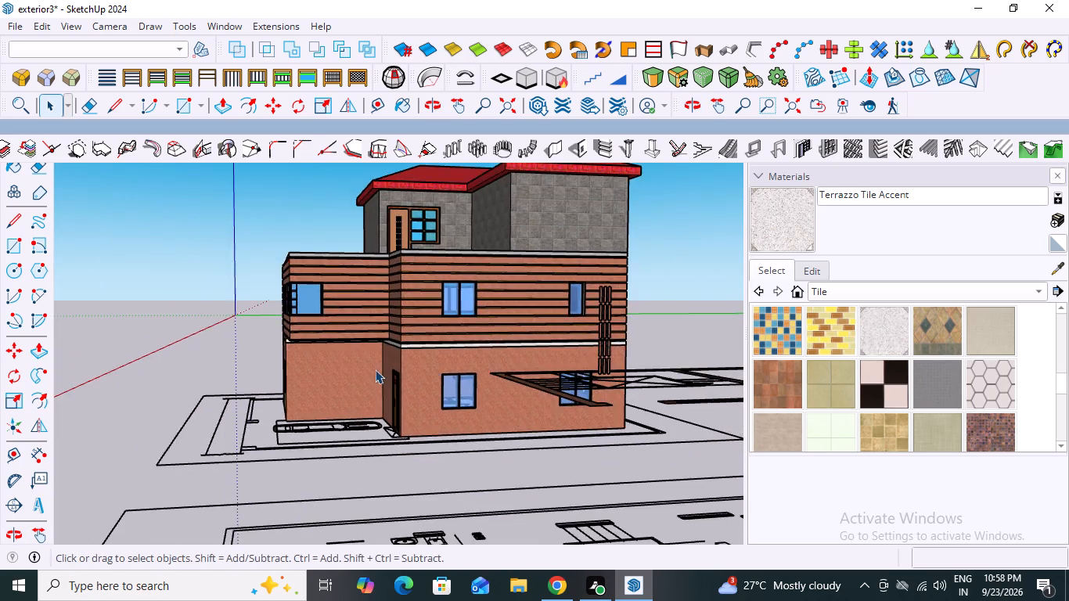
{"action": "scroll", "coordinate": [372, 368], "scroll_direction": "down", "scroll_amount": 3}
{"action": "scroll", "coordinate": [293, 377], "scroll_direction": "down", "scroll_amount": 1}
{"action": "middle_click_drag", "start_coordinate": [295, 377], "coordinate": [655, 400]}
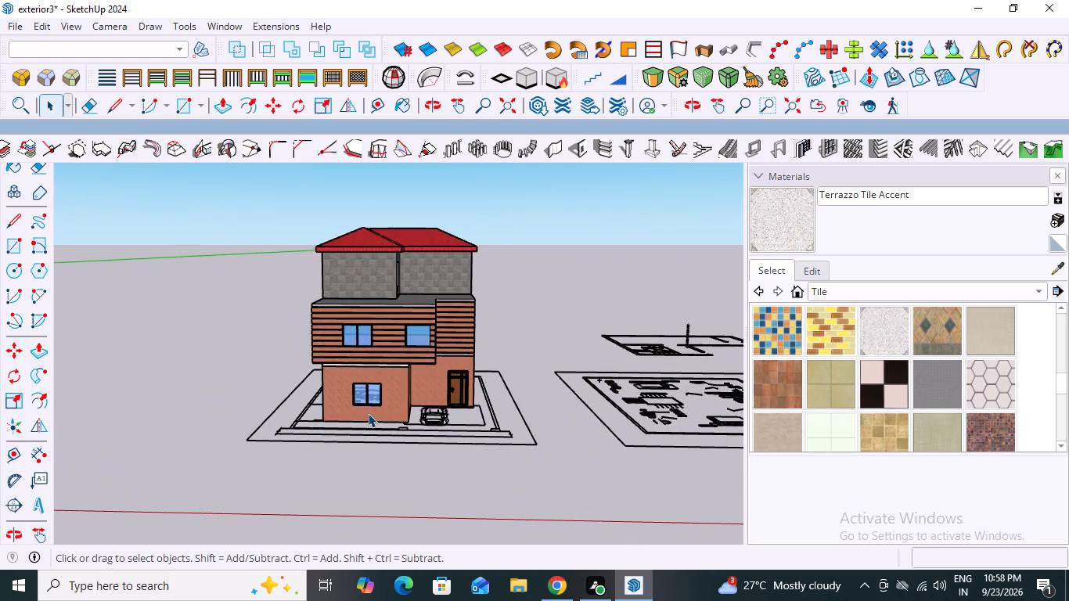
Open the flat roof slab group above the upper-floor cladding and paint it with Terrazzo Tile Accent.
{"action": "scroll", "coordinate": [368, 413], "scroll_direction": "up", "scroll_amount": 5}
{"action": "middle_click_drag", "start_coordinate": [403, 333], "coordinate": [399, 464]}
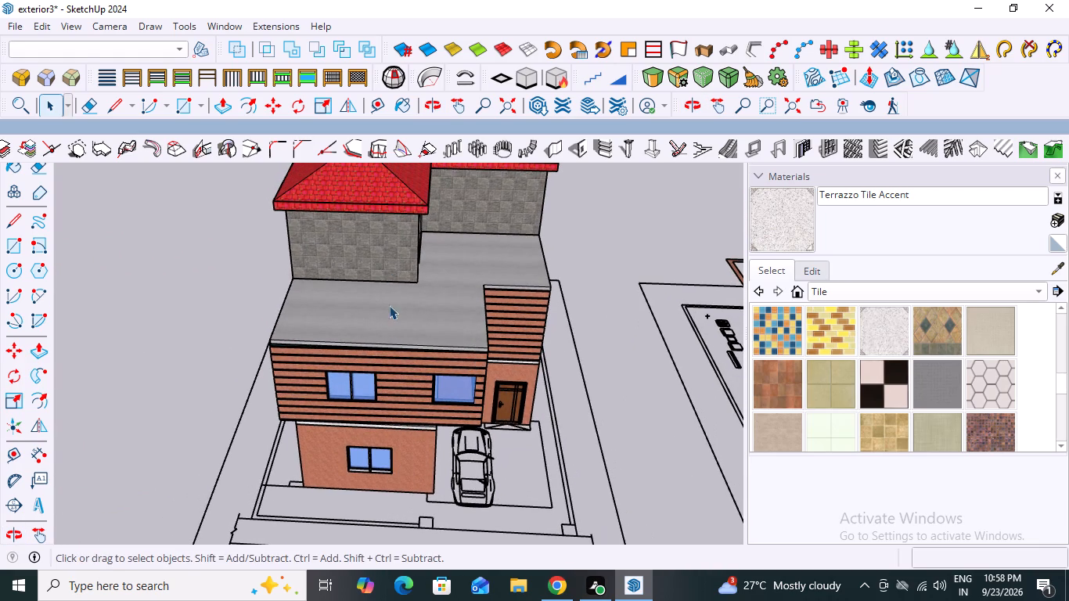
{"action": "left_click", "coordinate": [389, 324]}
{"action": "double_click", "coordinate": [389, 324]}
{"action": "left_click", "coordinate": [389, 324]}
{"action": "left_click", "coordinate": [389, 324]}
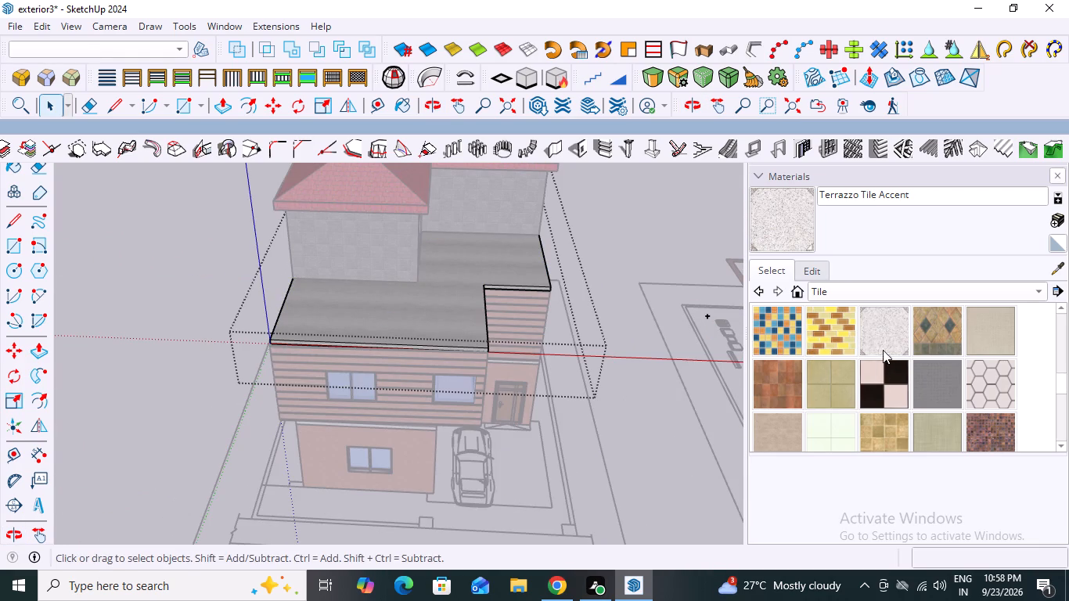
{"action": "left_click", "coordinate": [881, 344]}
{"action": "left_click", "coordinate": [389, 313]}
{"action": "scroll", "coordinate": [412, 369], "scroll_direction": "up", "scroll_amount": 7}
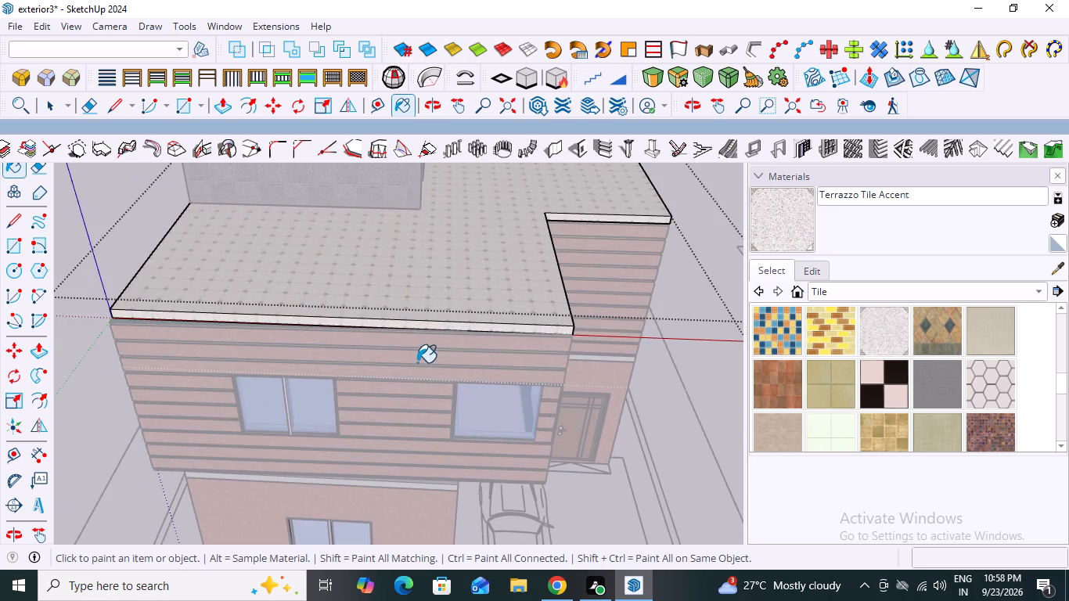
Paint the flat roof slab around the top-storey walls with Tile Ceramic Natural.
{"action": "scroll", "coordinate": [419, 355], "scroll_direction": "down", "scroll_amount": 15}
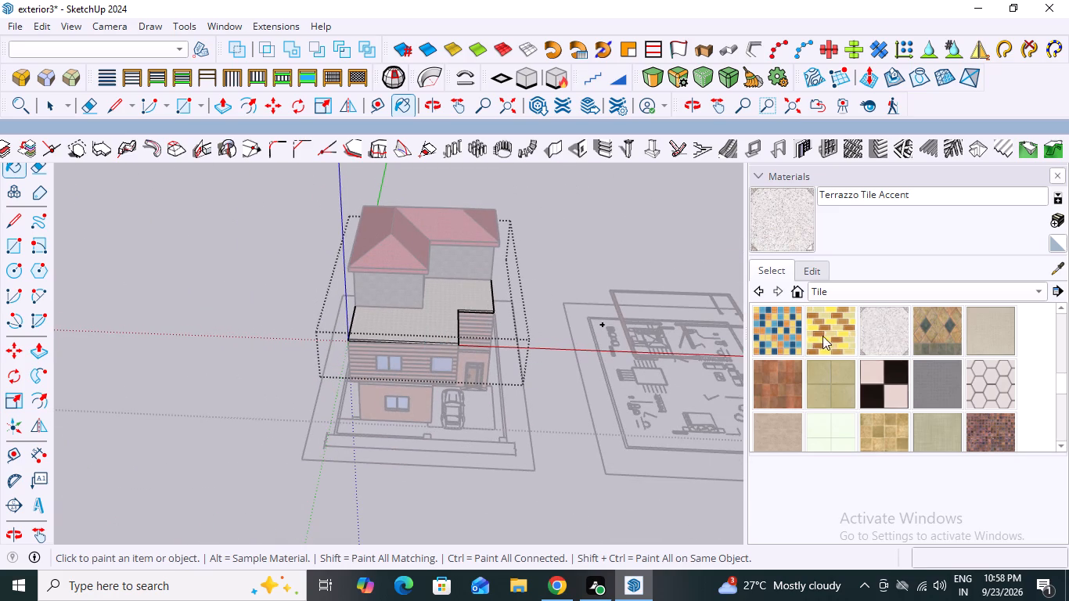
{"action": "left_click", "coordinate": [822, 394]}
{"action": "left_click", "coordinate": [386, 317]}
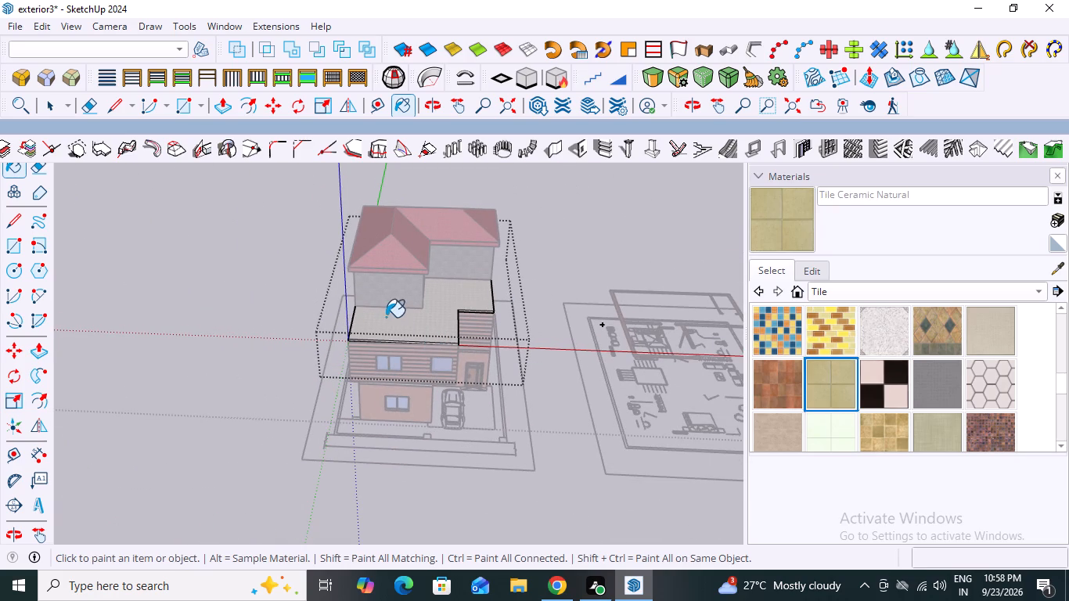
{"action": "scroll", "coordinate": [437, 367], "scroll_direction": "up", "scroll_amount": 17}
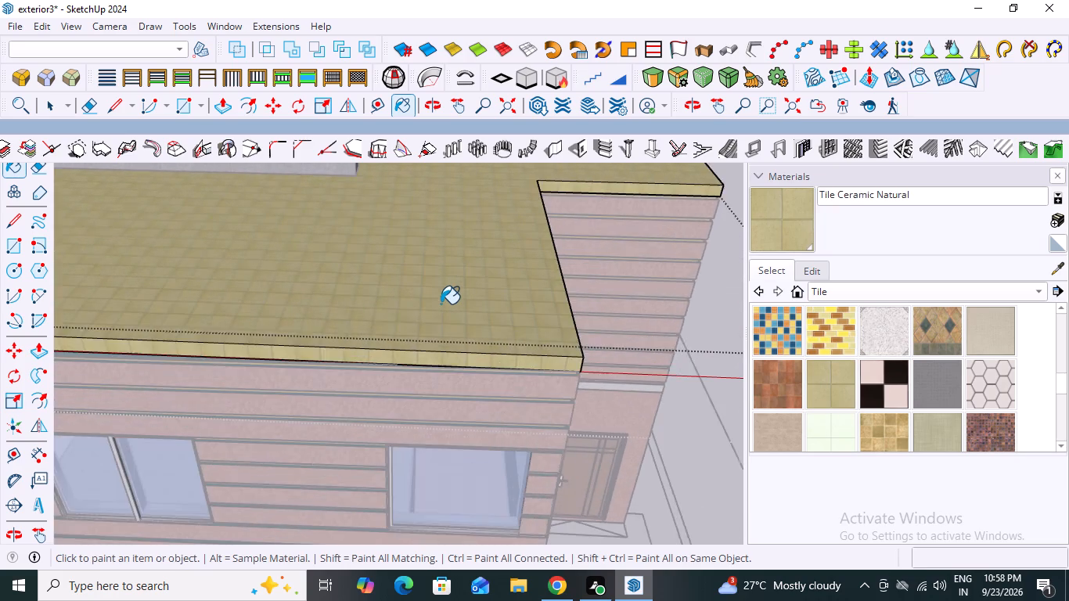
{"action": "scroll", "coordinate": [441, 304], "scroll_direction": "up", "scroll_amount": 4}
{"action": "scroll", "coordinate": [441, 304], "scroll_direction": "down", "scroll_amount": 8}
{"action": "scroll", "coordinate": [508, 337], "scroll_direction": "down", "scroll_amount": 3}
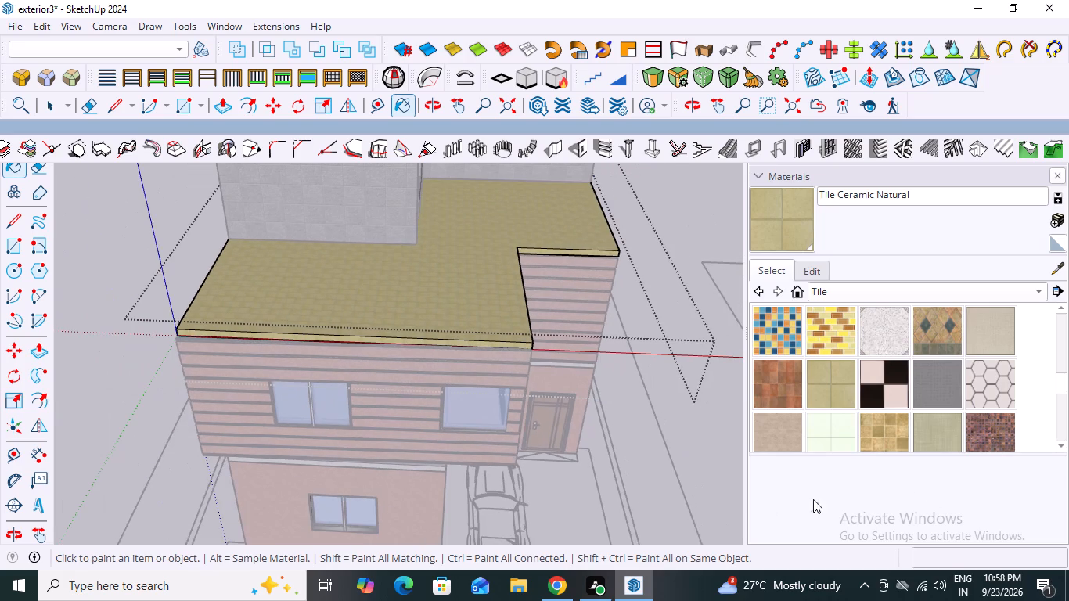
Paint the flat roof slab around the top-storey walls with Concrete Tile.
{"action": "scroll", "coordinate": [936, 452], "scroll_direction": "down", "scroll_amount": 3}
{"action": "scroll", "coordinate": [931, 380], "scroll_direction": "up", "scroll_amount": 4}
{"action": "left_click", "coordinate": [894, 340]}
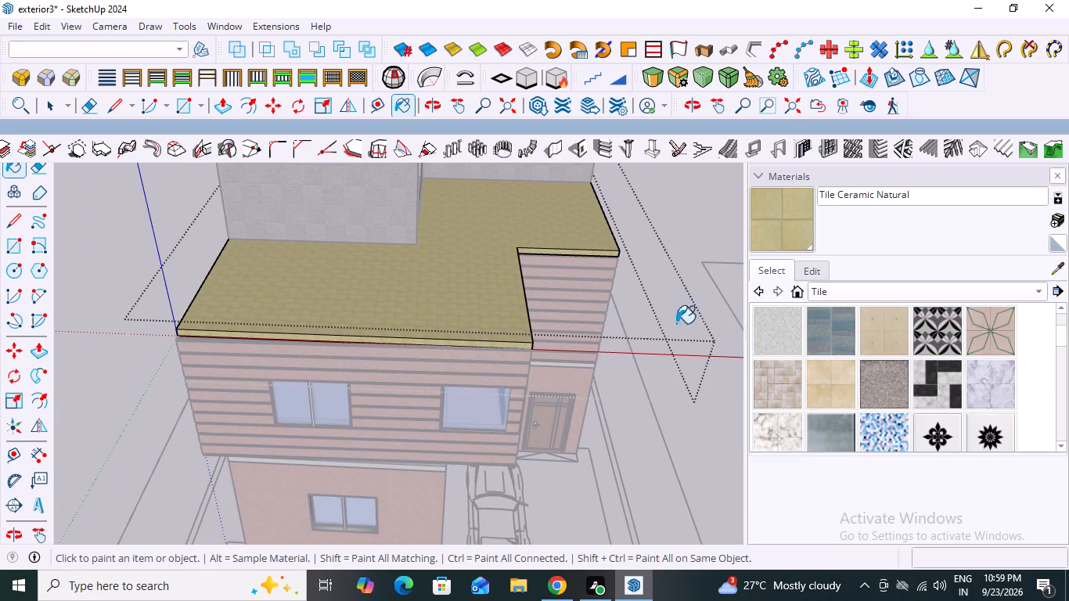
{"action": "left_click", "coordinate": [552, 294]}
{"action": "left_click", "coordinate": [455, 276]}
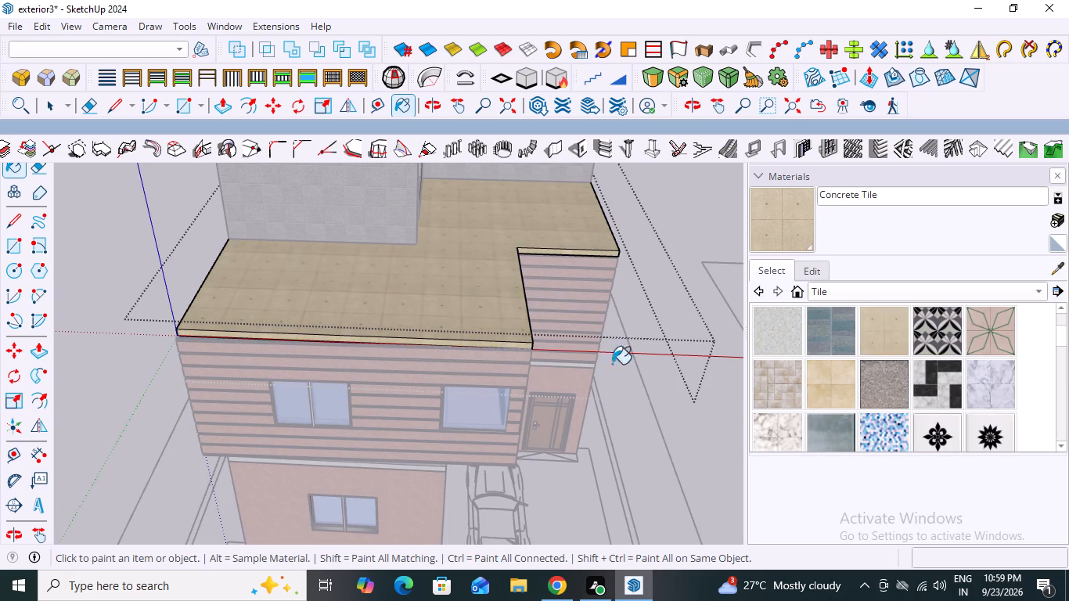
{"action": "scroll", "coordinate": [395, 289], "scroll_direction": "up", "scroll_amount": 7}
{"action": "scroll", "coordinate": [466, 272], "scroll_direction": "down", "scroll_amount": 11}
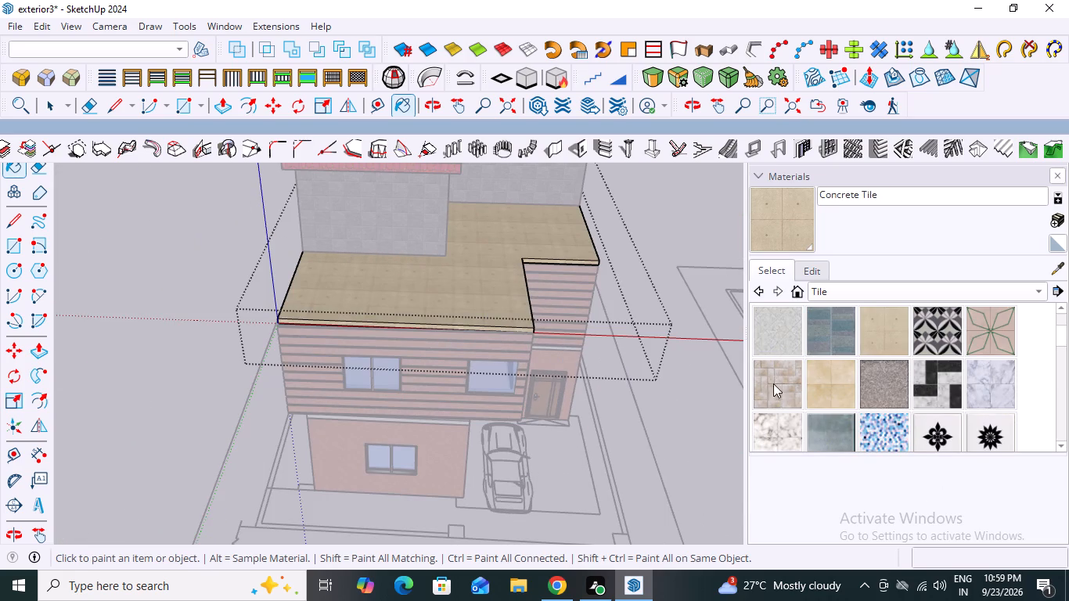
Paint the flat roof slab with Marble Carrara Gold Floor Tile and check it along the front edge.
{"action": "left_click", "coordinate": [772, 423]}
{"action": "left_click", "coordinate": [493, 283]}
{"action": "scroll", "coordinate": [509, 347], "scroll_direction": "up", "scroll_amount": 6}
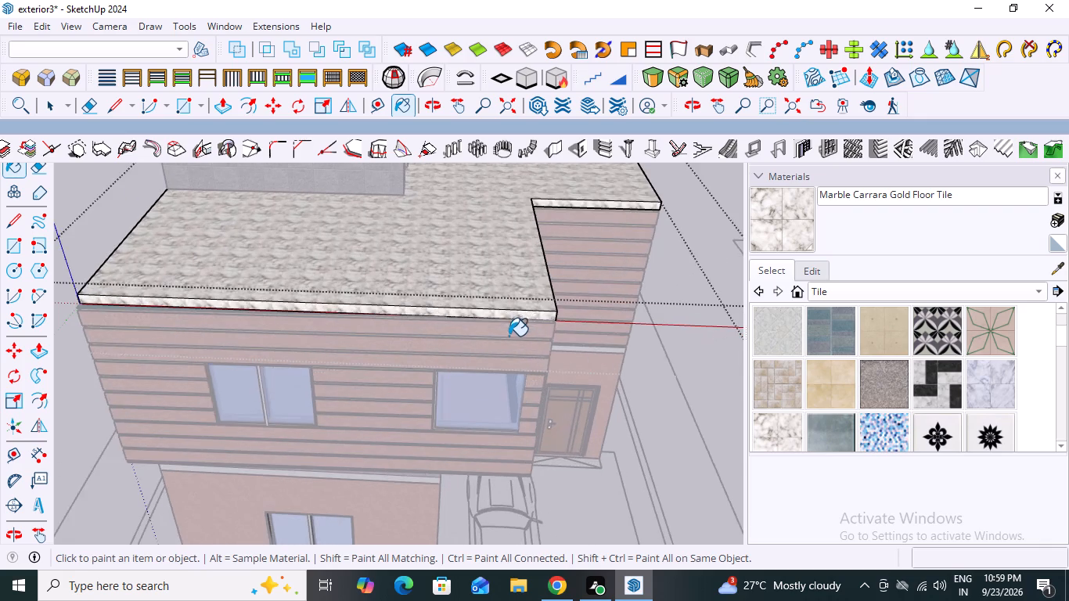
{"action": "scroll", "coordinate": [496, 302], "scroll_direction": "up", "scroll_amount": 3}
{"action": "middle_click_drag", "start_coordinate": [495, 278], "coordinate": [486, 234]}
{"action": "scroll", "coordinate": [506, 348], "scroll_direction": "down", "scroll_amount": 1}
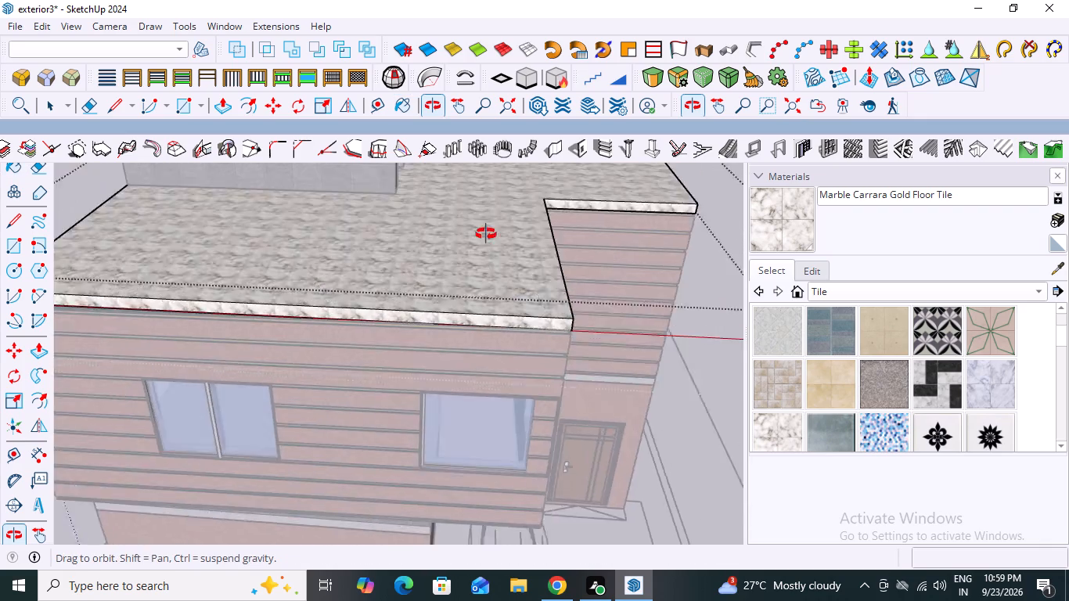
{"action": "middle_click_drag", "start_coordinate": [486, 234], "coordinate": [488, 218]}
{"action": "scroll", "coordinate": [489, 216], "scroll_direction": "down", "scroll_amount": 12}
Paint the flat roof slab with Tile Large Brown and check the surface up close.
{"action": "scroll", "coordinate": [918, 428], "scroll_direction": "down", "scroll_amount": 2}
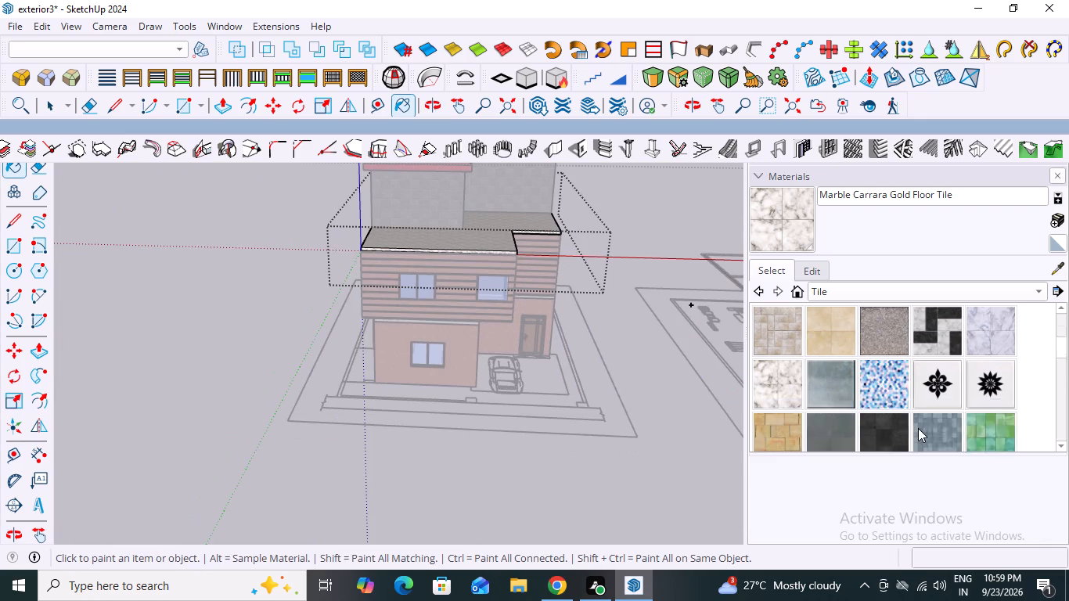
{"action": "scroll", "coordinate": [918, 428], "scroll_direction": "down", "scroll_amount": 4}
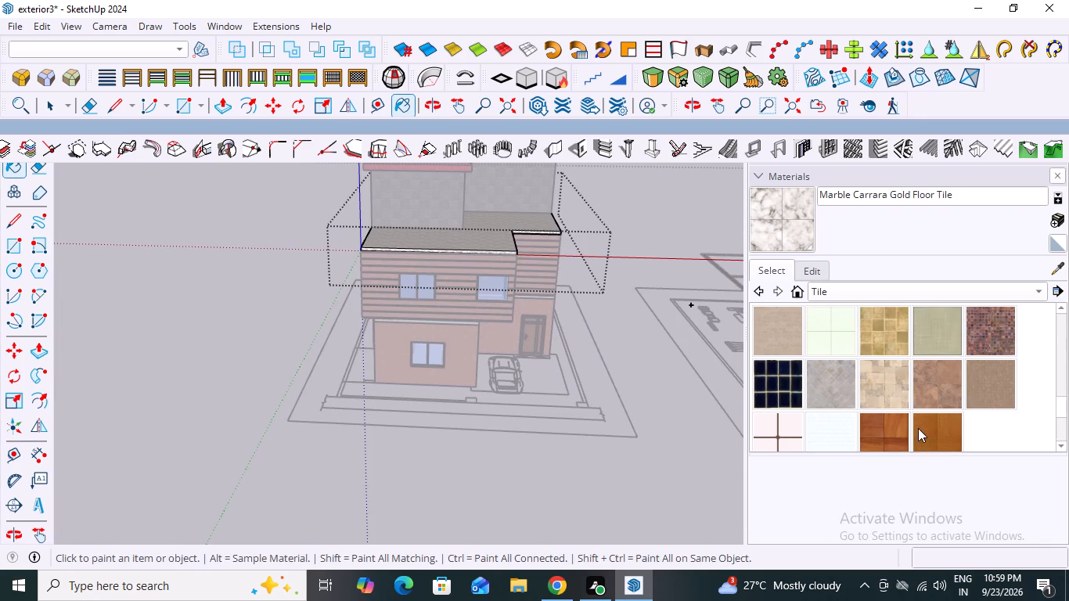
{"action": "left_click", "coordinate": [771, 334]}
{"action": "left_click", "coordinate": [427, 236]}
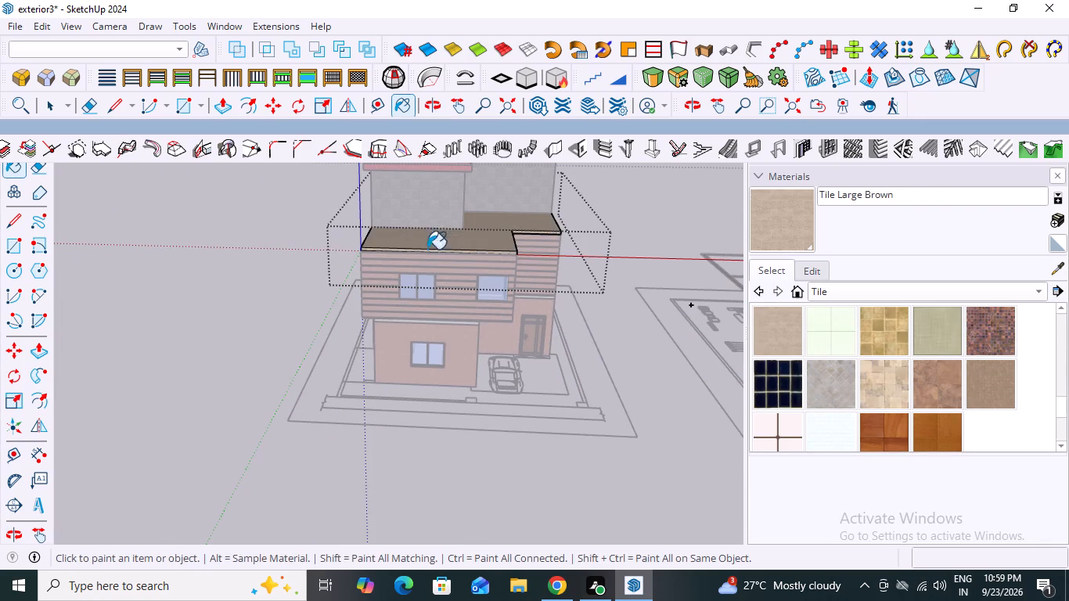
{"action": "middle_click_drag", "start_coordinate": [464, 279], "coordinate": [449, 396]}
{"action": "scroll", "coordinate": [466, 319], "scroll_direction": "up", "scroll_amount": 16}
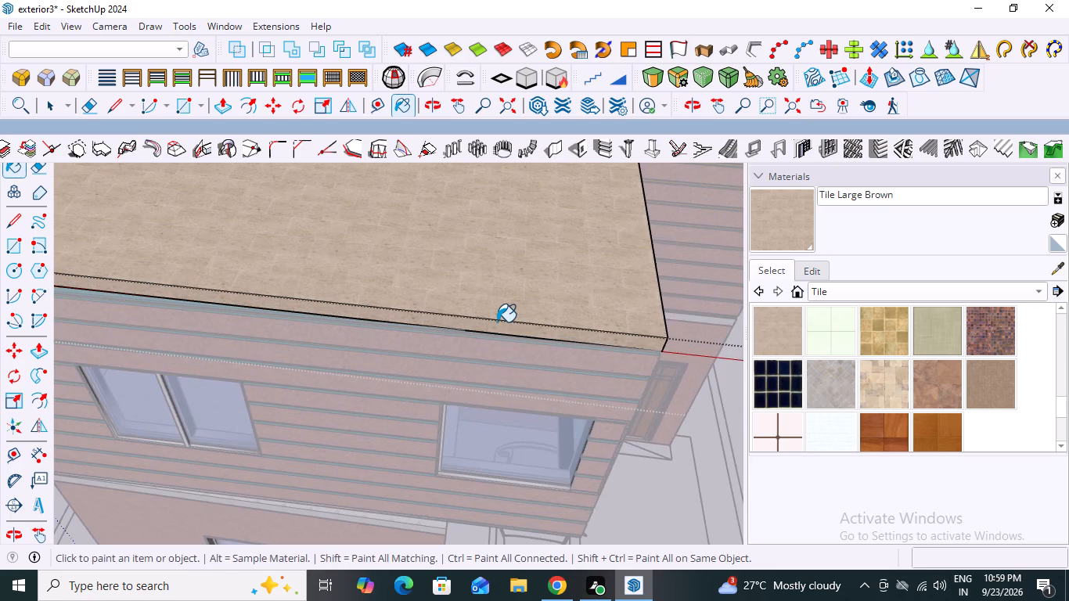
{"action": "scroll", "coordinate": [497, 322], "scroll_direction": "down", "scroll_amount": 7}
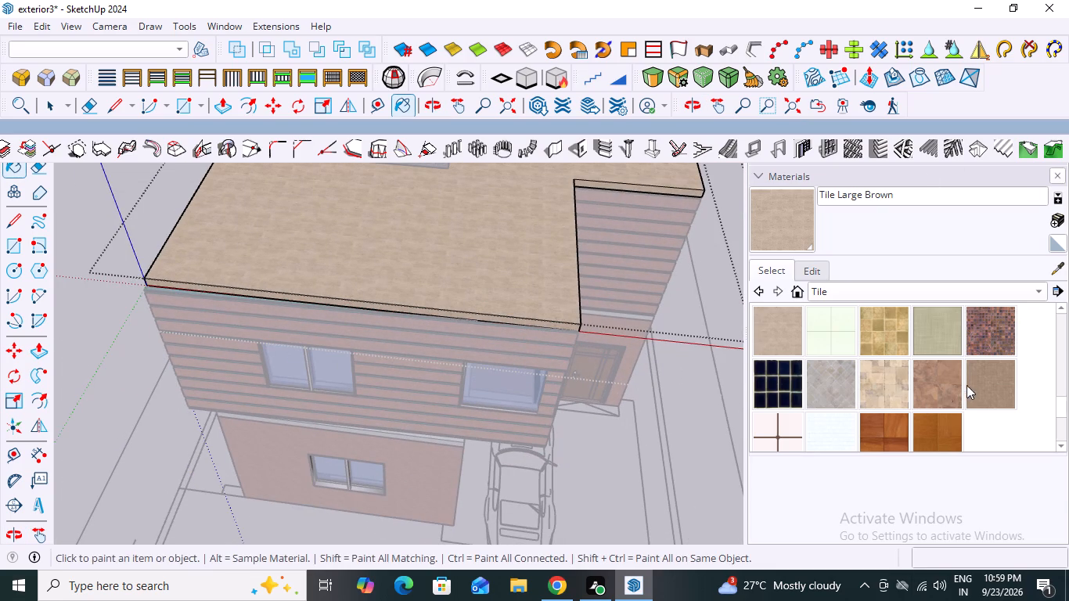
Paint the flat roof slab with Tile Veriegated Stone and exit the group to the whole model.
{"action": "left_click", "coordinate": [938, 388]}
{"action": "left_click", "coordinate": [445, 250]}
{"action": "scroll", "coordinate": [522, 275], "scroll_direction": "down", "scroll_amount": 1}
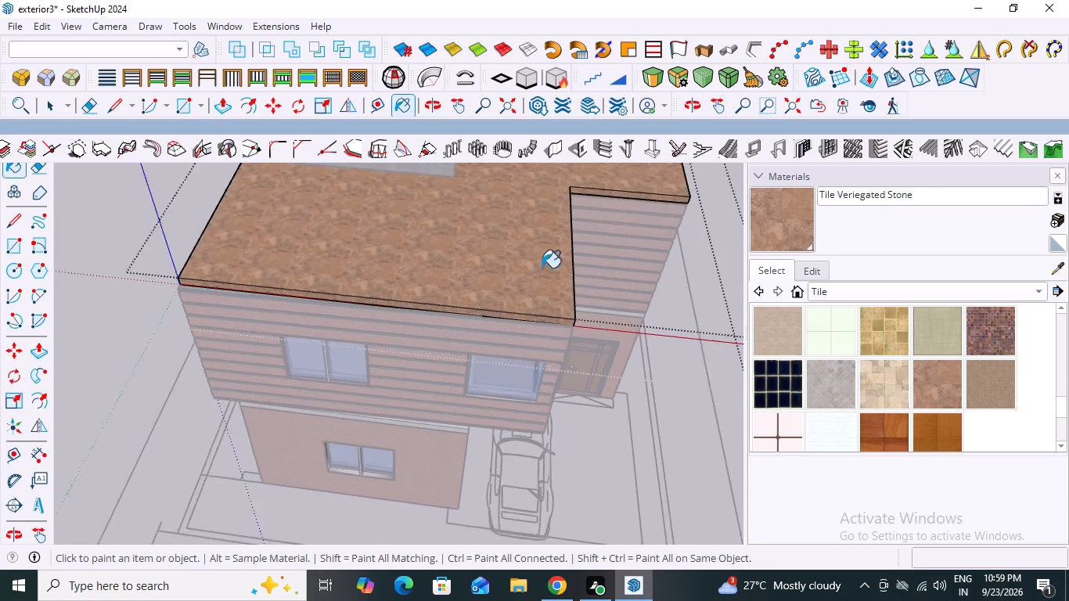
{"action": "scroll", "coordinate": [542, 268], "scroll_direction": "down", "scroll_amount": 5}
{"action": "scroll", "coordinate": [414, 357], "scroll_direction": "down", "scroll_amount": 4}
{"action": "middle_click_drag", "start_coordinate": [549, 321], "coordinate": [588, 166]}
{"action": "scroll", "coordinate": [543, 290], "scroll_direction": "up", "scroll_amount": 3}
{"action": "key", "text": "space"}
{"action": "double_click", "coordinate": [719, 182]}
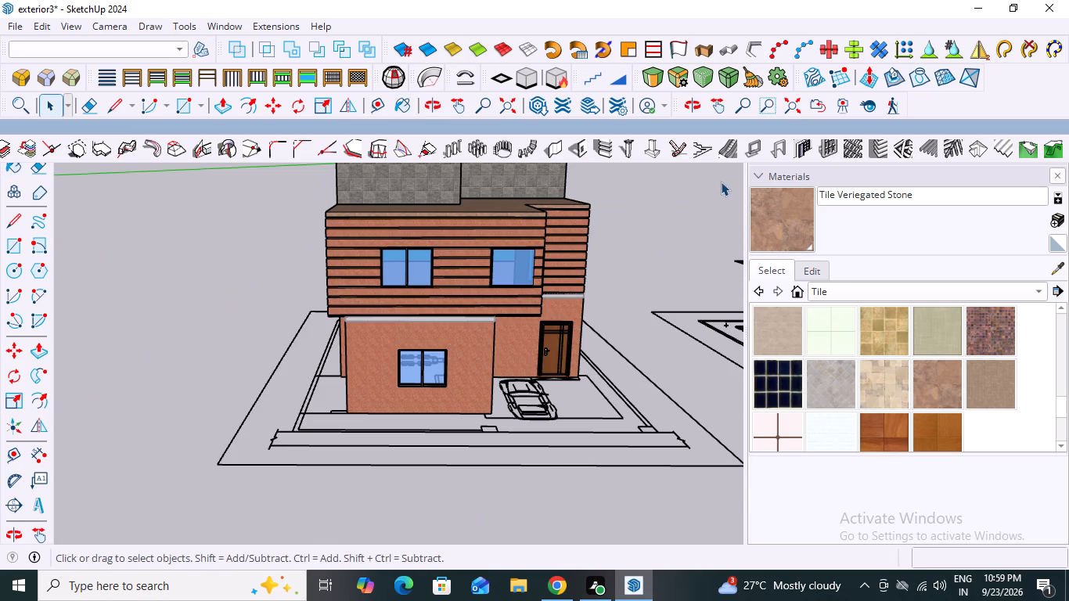
Reopen the flat roof slab group, paint the slab with Terrazzo Tile Accent and exit to the whole model.
{"action": "middle_click_drag", "start_coordinate": [432, 218], "coordinate": [612, 233]}
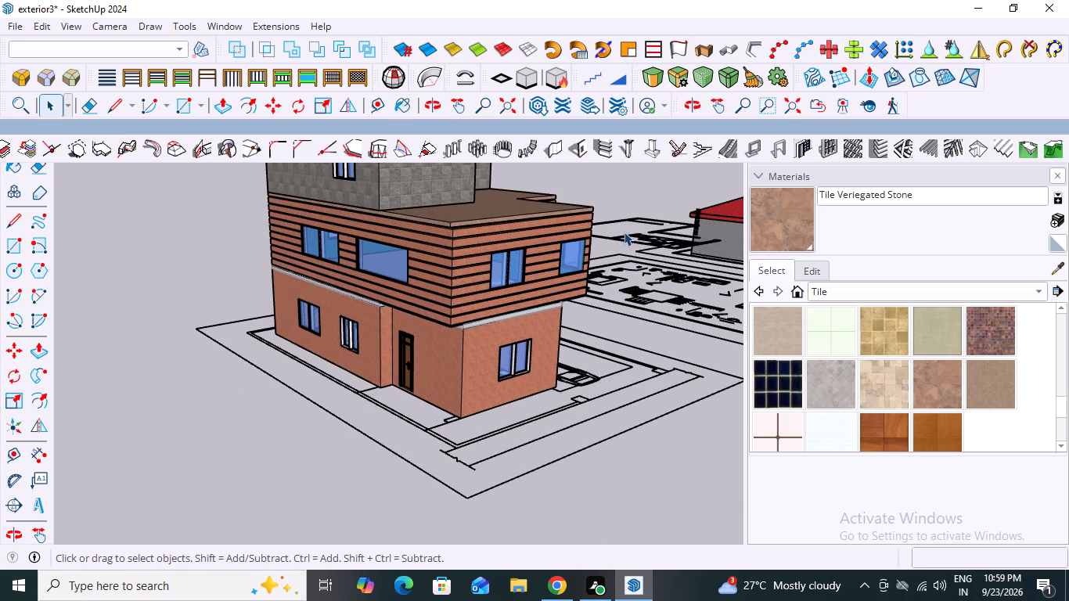
{"action": "scroll", "coordinate": [588, 185], "scroll_direction": "up", "scroll_amount": 2}
{"action": "middle_click_drag", "start_coordinate": [476, 304], "coordinate": [435, 355]}
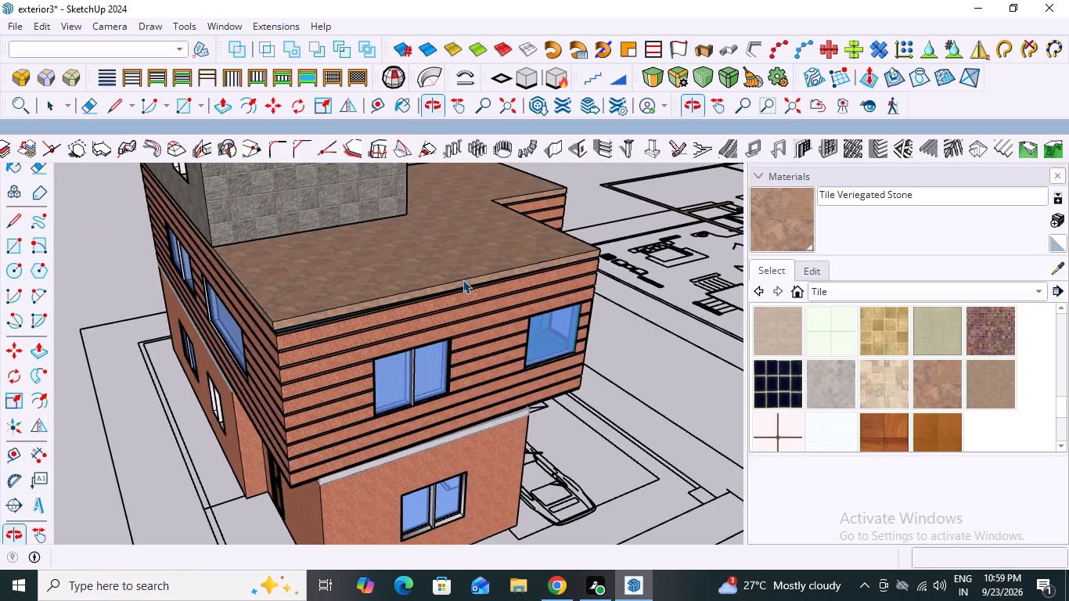
{"action": "middle_click_drag", "start_coordinate": [481, 221], "coordinate": [415, 342]}
{"action": "scroll", "coordinate": [401, 351], "scroll_direction": "up", "scroll_amount": 3}
{"action": "left_click", "coordinate": [439, 307]}
{"action": "left_click", "coordinate": [439, 307]}
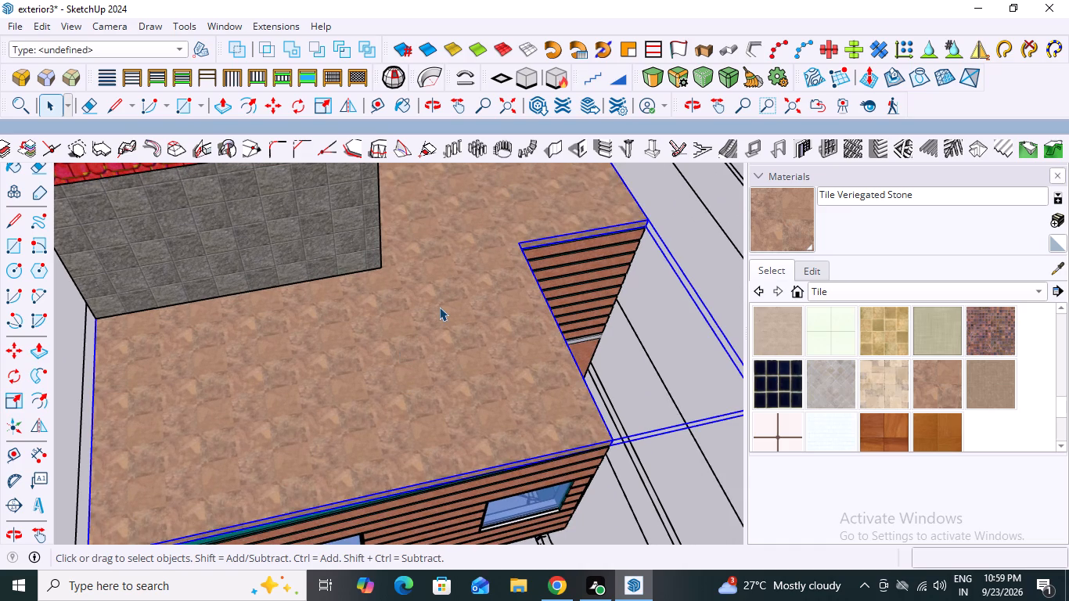
{"action": "left_click", "coordinate": [439, 307]}
{"action": "left_click", "coordinate": [439, 307]}
{"action": "double_click", "coordinate": [439, 307]}
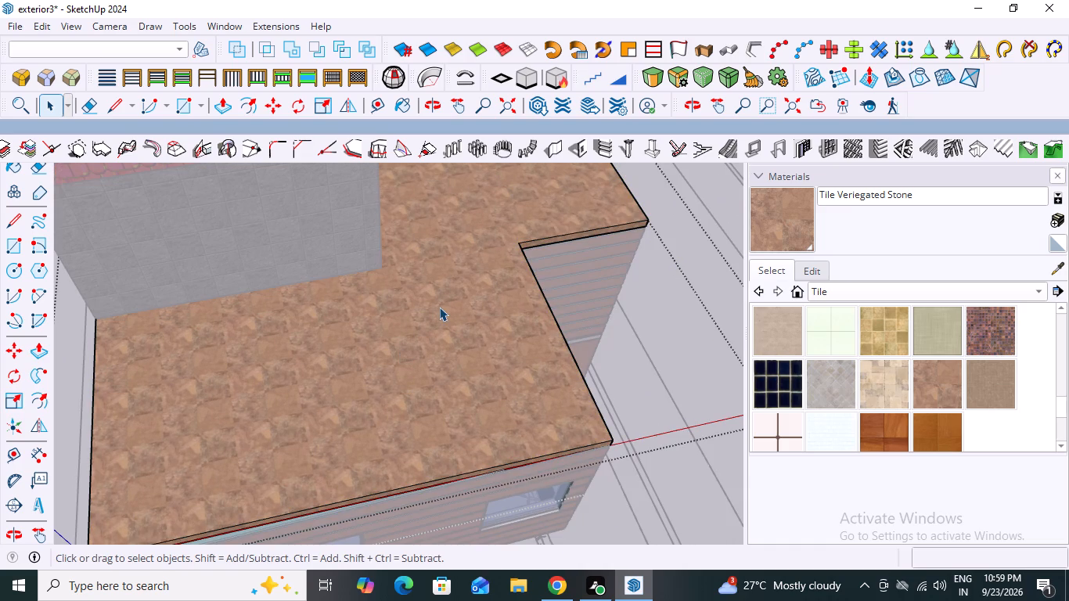
{"action": "double_click", "coordinate": [439, 307]}
{"action": "scroll", "coordinate": [439, 307], "scroll_direction": "down", "scroll_amount": 10}
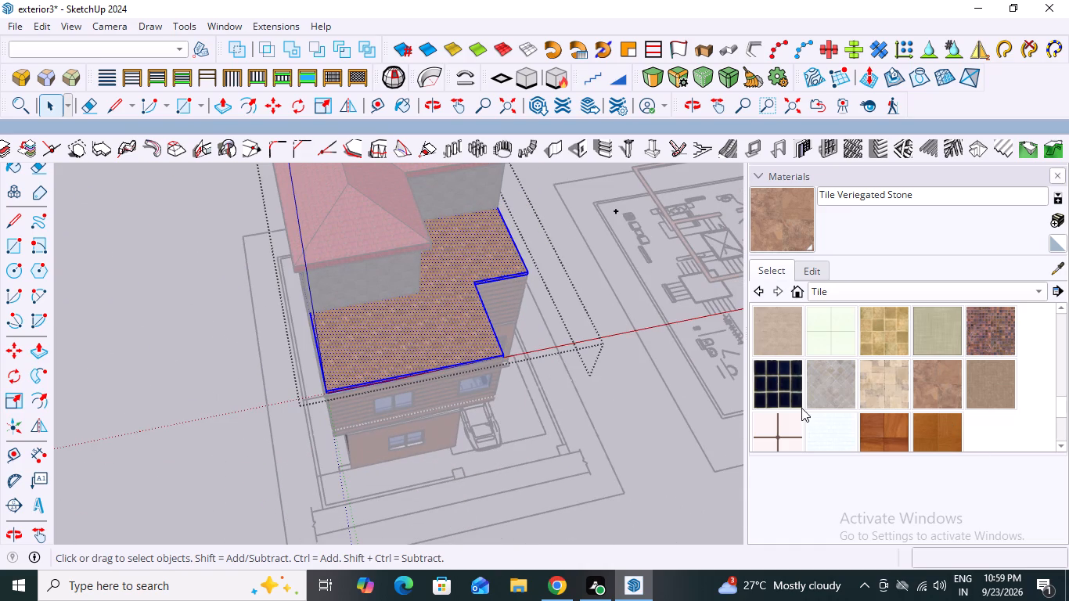
{"action": "scroll", "coordinate": [942, 372], "scroll_direction": "up", "scroll_amount": 2}
{"action": "left_click", "coordinate": [900, 323]}
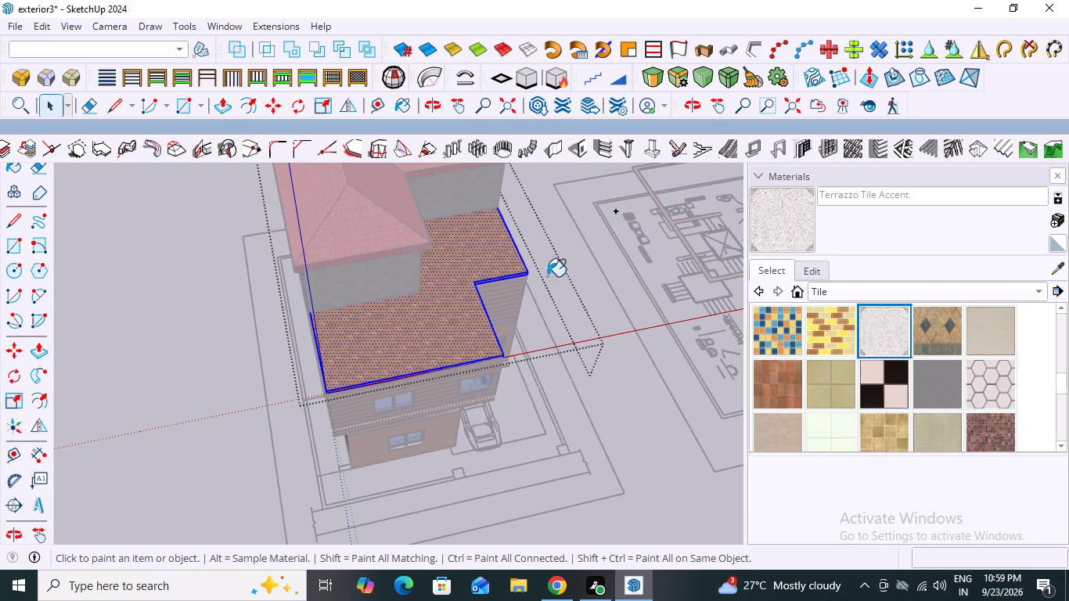
{"action": "left_click", "coordinate": [430, 294]}
{"action": "middle_click_drag", "start_coordinate": [592, 346], "coordinate": [490, 198]}
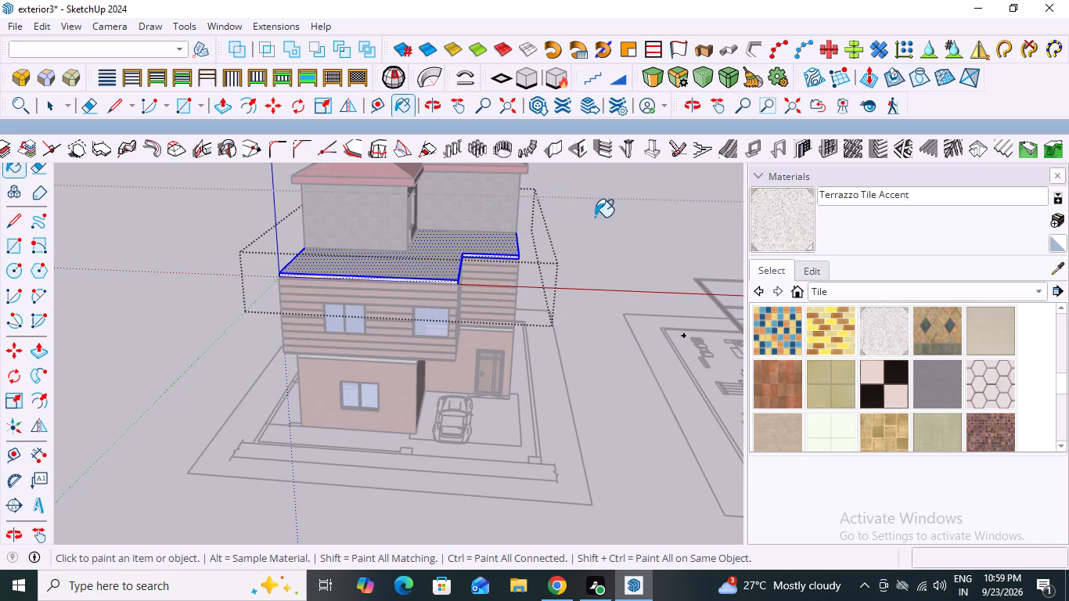
{"action": "key", "text": "space"}
{"action": "left_click", "coordinate": [600, 211]}
{"action": "left_click", "coordinate": [600, 211]}
Examine the slab band between the floors up close and the terrazzo flat roof from the front and above.
{"action": "middle_click_drag", "start_coordinate": [595, 236], "coordinate": [617, 189]}
{"action": "scroll", "coordinate": [392, 341], "scroll_direction": "up", "scroll_amount": 20}
{"action": "scroll", "coordinate": [392, 341], "scroll_direction": "up", "scroll_amount": 1}
{"action": "scroll", "coordinate": [437, 335], "scroll_direction": "down", "scroll_amount": 6}
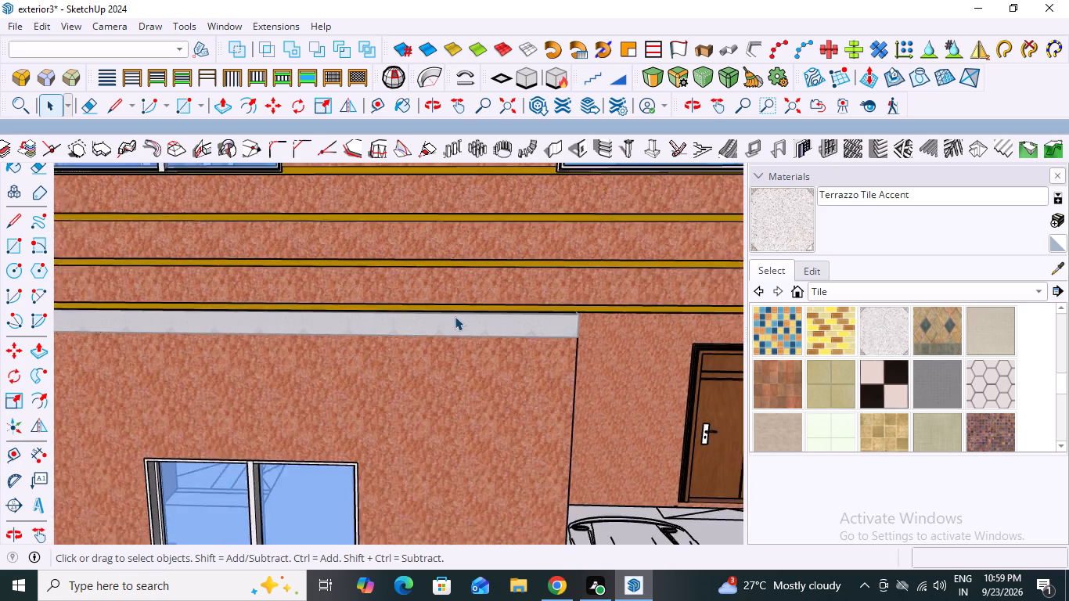
{"action": "scroll", "coordinate": [455, 316], "scroll_direction": "down", "scroll_amount": 14}
{"action": "middle_click_drag", "start_coordinate": [516, 195], "coordinate": [520, 376]}
{"action": "scroll", "coordinate": [516, 195], "scroll_direction": "down", "scroll_amount": 1}
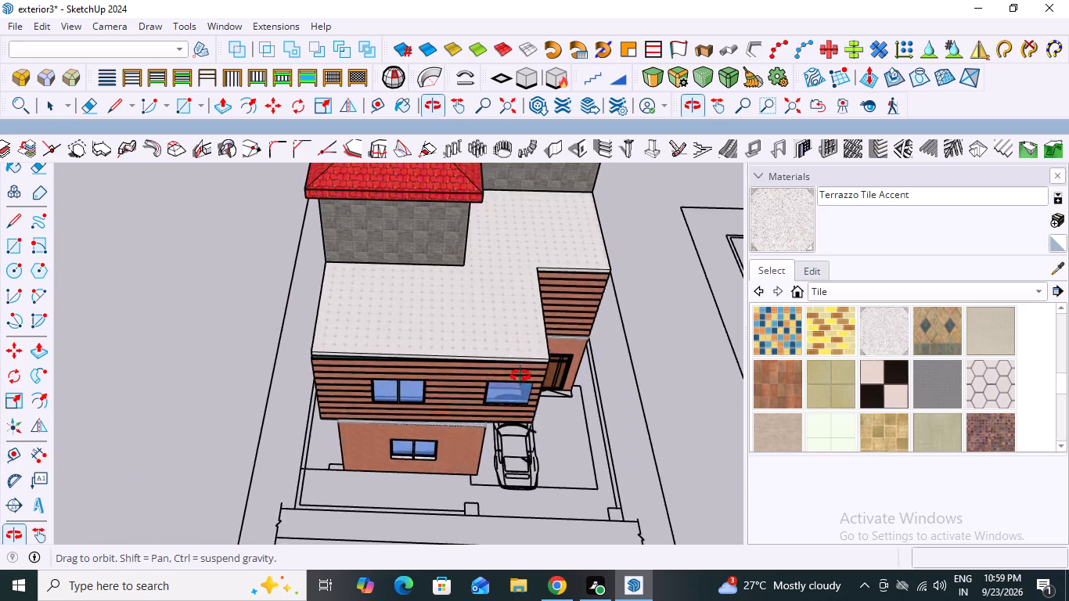
{"action": "middle_click_drag", "start_coordinate": [520, 376], "coordinate": [599, 238]}
{"action": "scroll", "coordinate": [597, 238], "scroll_direction": "down", "scroll_amount": 6}
Examine the cladding, grooves and slab band around the door side of the house.
{"action": "middle_click_drag", "start_coordinate": [529, 306], "coordinate": [268, 291]}
{"action": "scroll", "coordinate": [587, 337], "scroll_direction": "up", "scroll_amount": 6}
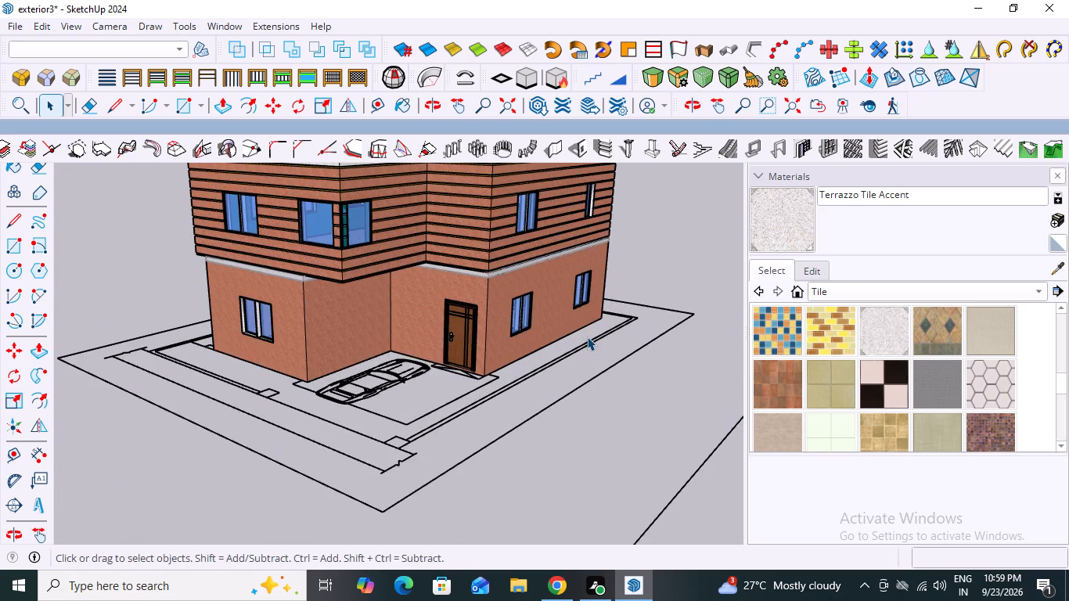
{"action": "scroll", "coordinate": [587, 336], "scroll_direction": "down", "scroll_amount": 10}
{"action": "middle_click_drag", "start_coordinate": [569, 336], "coordinate": [469, 329]}
{"action": "scroll", "coordinate": [485, 338], "scroll_direction": "up", "scroll_amount": 2}
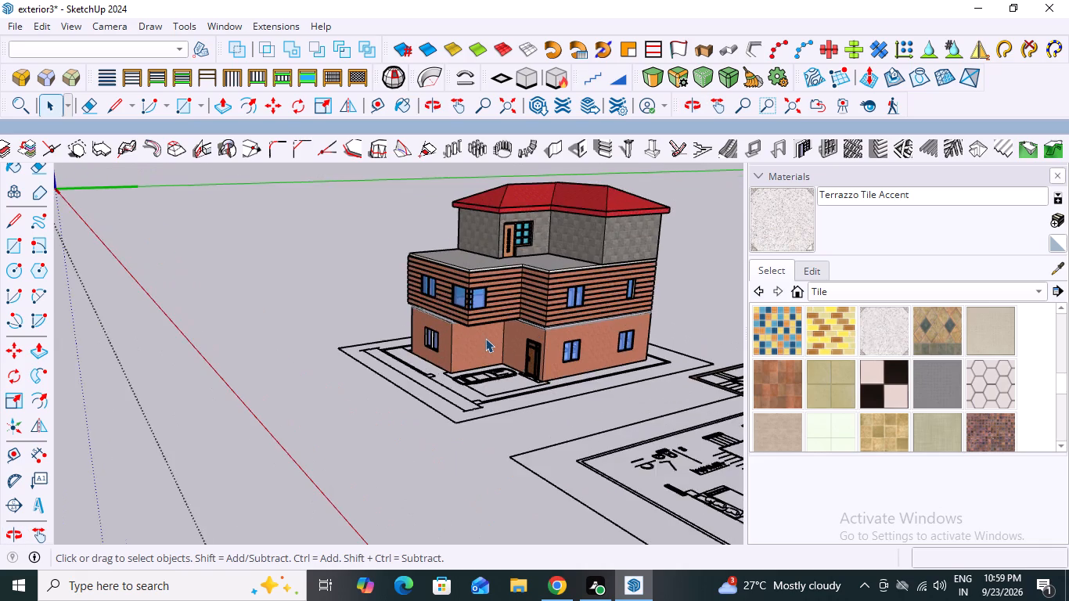
{"action": "scroll", "coordinate": [485, 338], "scroll_direction": "up", "scroll_amount": 17}
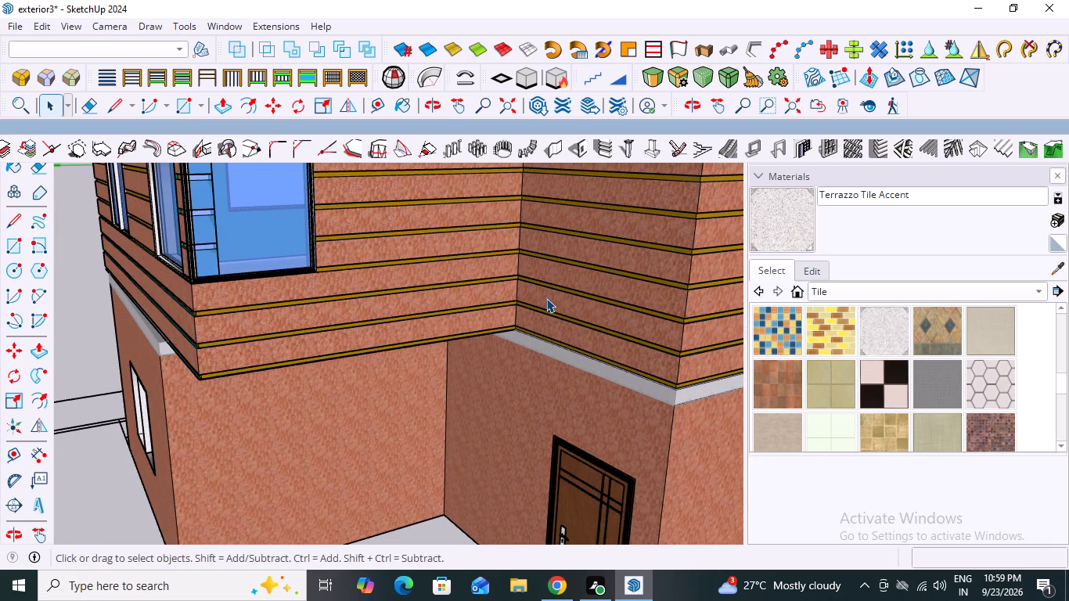
{"action": "scroll", "coordinate": [546, 298], "scroll_direction": "down", "scroll_amount": 2}
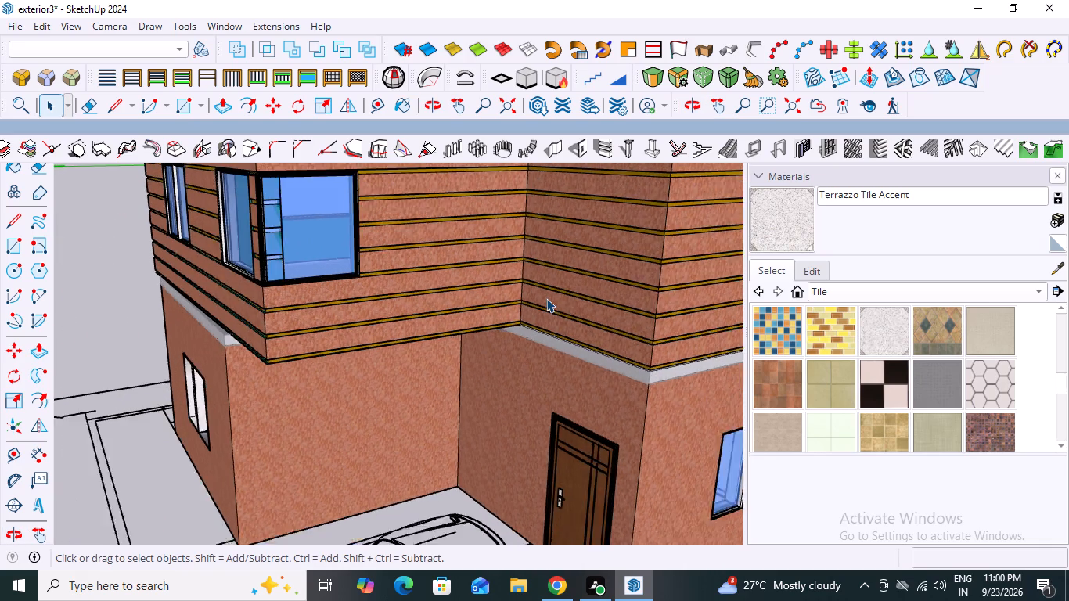
{"action": "scroll", "coordinate": [546, 298], "scroll_direction": "down", "scroll_amount": 18}
{"action": "middle_click_drag", "start_coordinate": [682, 356], "coordinate": [632, 356]}
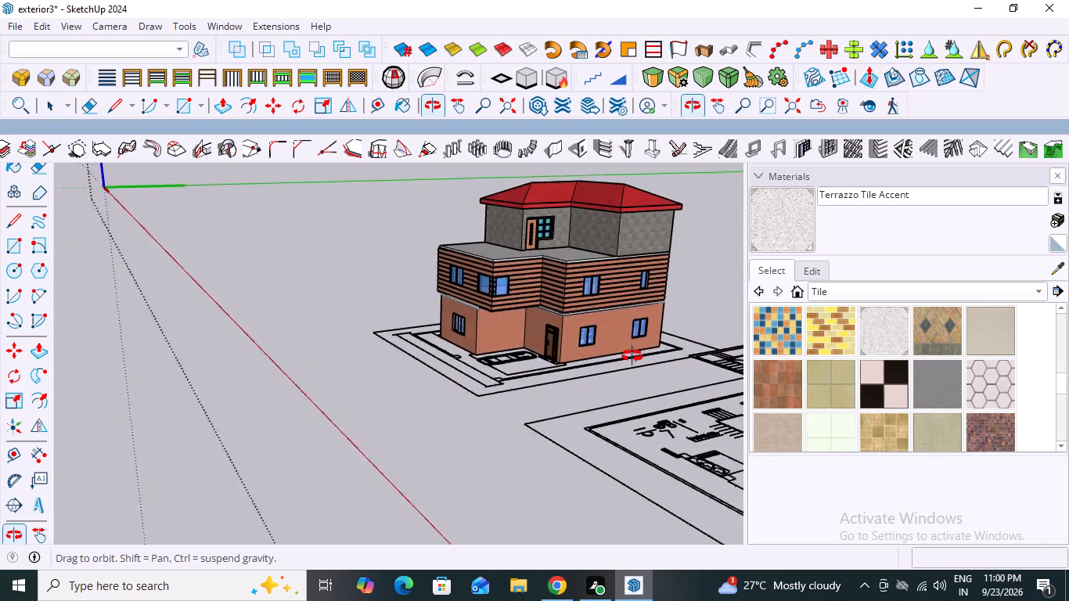
{"action": "middle_click_drag", "start_coordinate": [632, 356], "coordinate": [848, 338]}
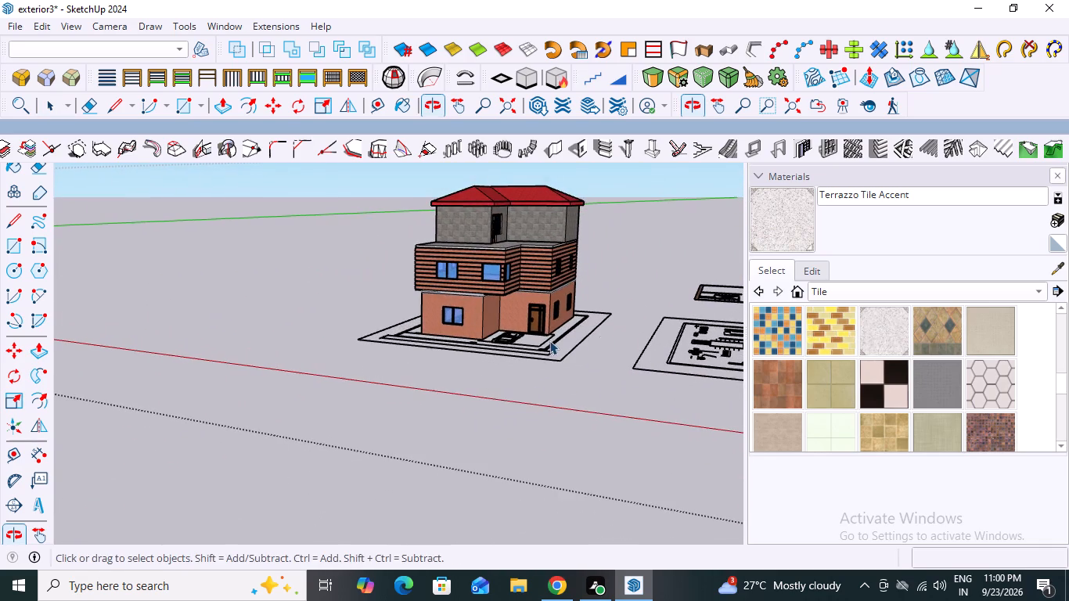
Examine the flat roof's terrazzo edge and surface where it meets the top-storey stone walls.
{"action": "scroll", "coordinate": [519, 232], "scroll_direction": "up", "scroll_amount": 14}
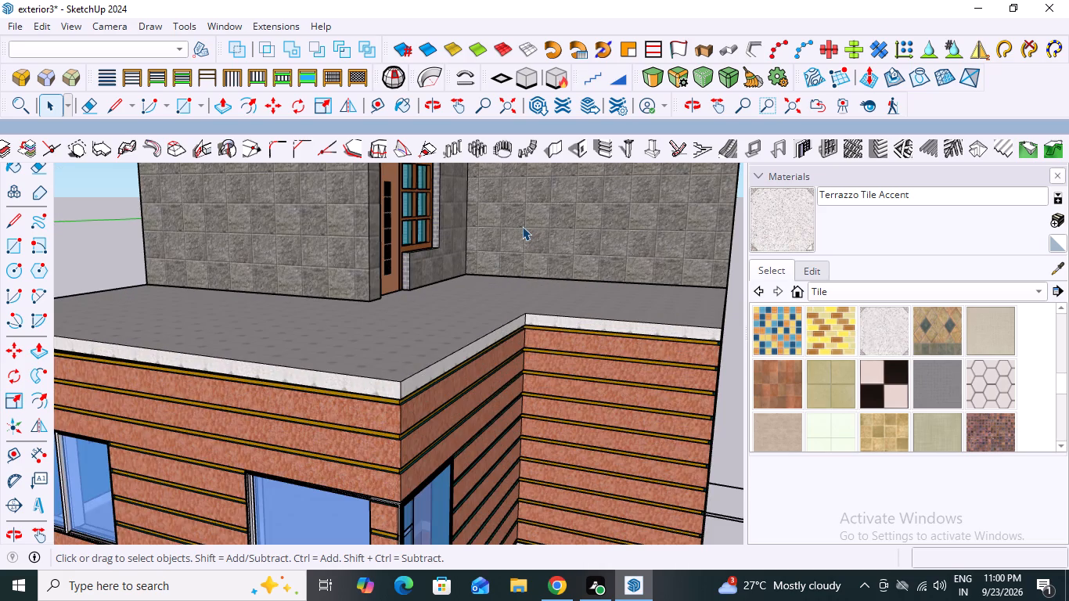
{"action": "scroll", "coordinate": [522, 226], "scroll_direction": "down", "scroll_amount": 3}
{"action": "middle_click_drag", "start_coordinate": [488, 436], "coordinate": [510, 365]}
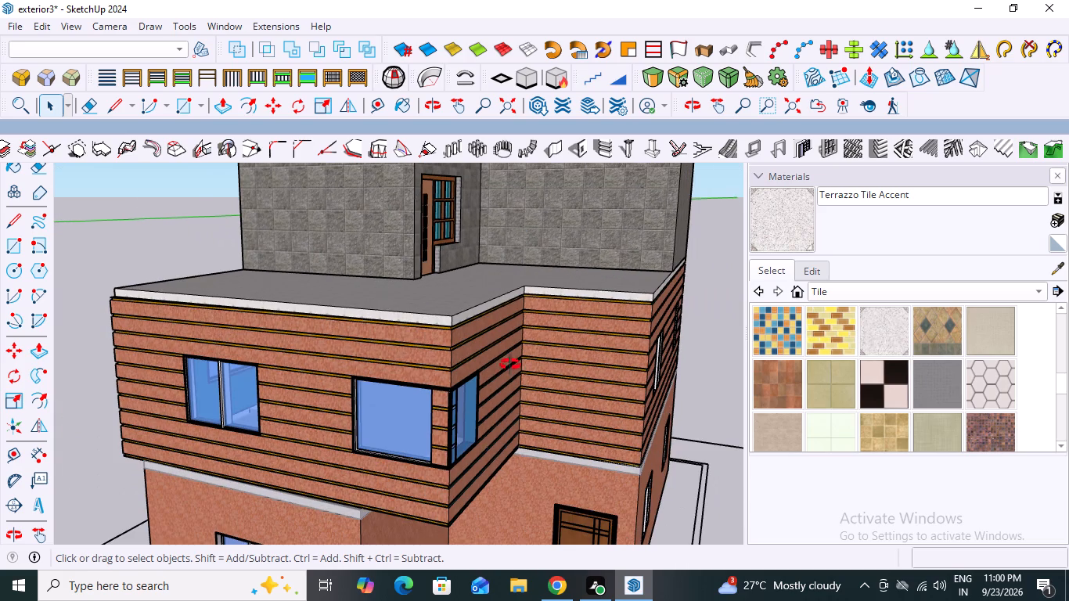
{"action": "middle_click_drag", "start_coordinate": [510, 365], "coordinate": [505, 362]}
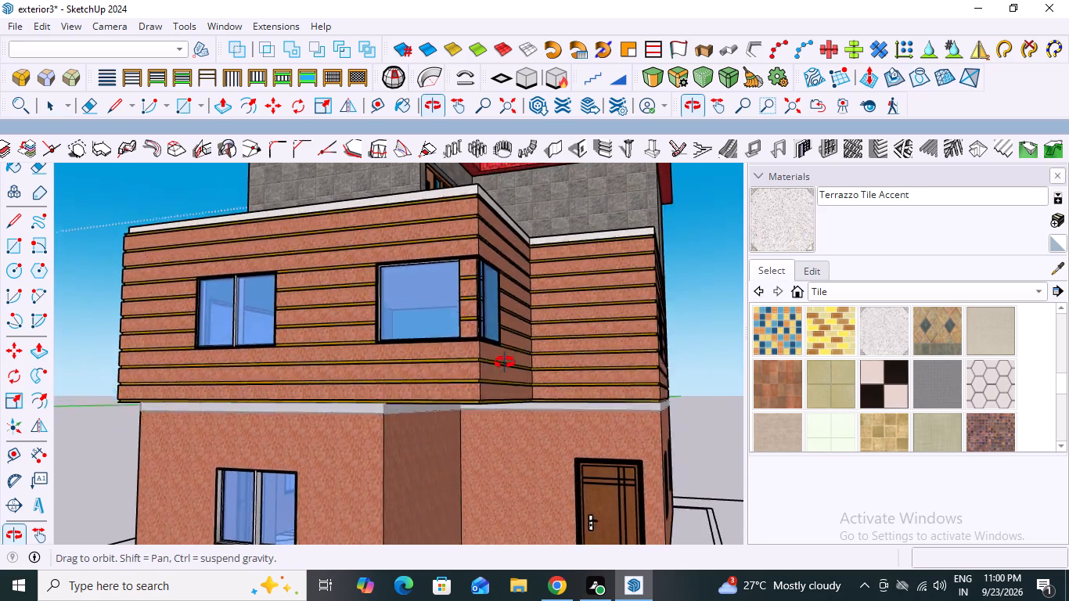
{"action": "middle_click_drag", "start_coordinate": [505, 362], "coordinate": [509, 418]}
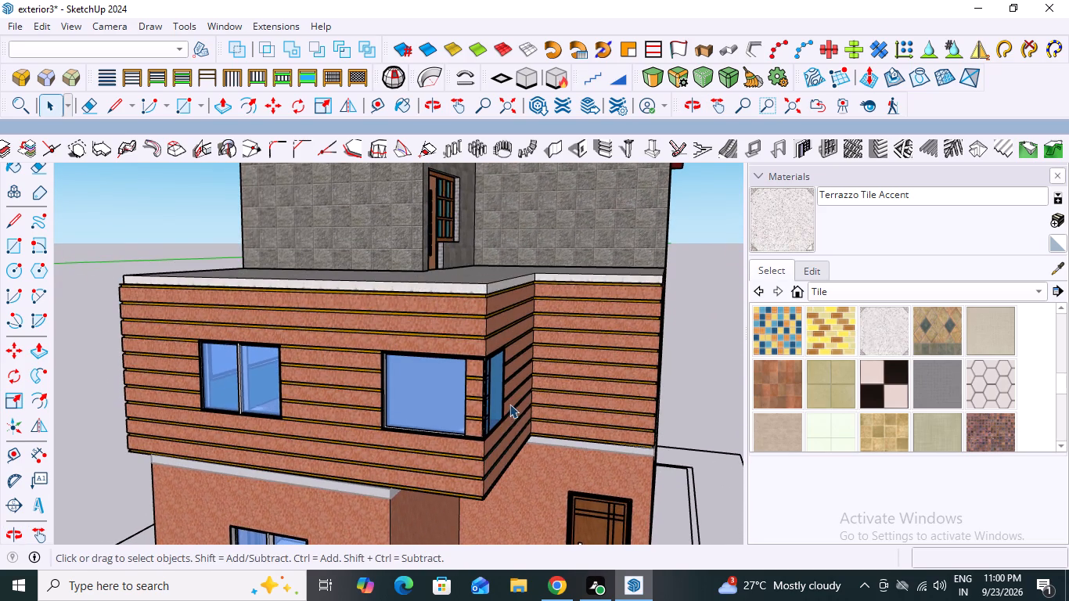
{"action": "scroll", "coordinate": [509, 404], "scroll_direction": "down", "scroll_amount": 3}
{"action": "middle_click_drag", "start_coordinate": [510, 404], "coordinate": [576, 462]}
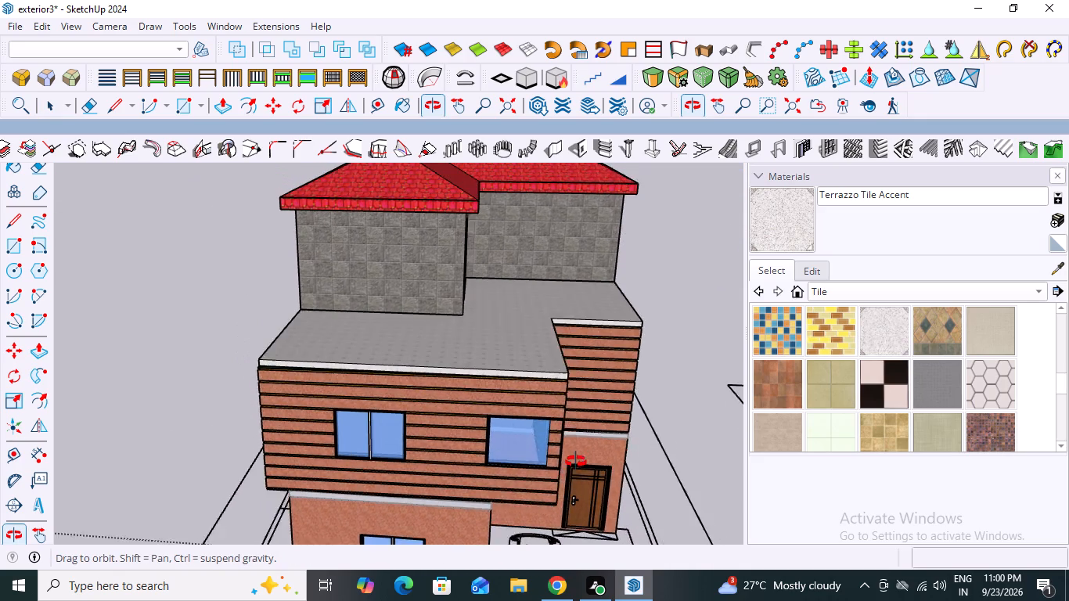
{"action": "middle_click_drag", "start_coordinate": [576, 462], "coordinate": [545, 469]}
{"action": "scroll", "coordinate": [525, 278], "scroll_direction": "up", "scroll_amount": 6}
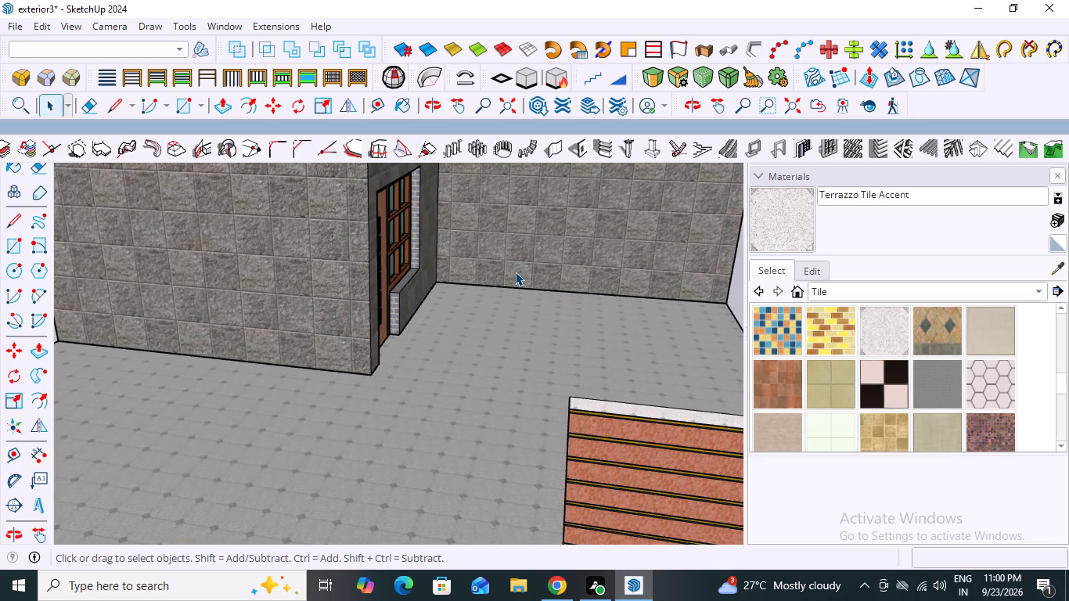
{"action": "scroll", "coordinate": [515, 272], "scroll_direction": "down", "scroll_amount": 10}
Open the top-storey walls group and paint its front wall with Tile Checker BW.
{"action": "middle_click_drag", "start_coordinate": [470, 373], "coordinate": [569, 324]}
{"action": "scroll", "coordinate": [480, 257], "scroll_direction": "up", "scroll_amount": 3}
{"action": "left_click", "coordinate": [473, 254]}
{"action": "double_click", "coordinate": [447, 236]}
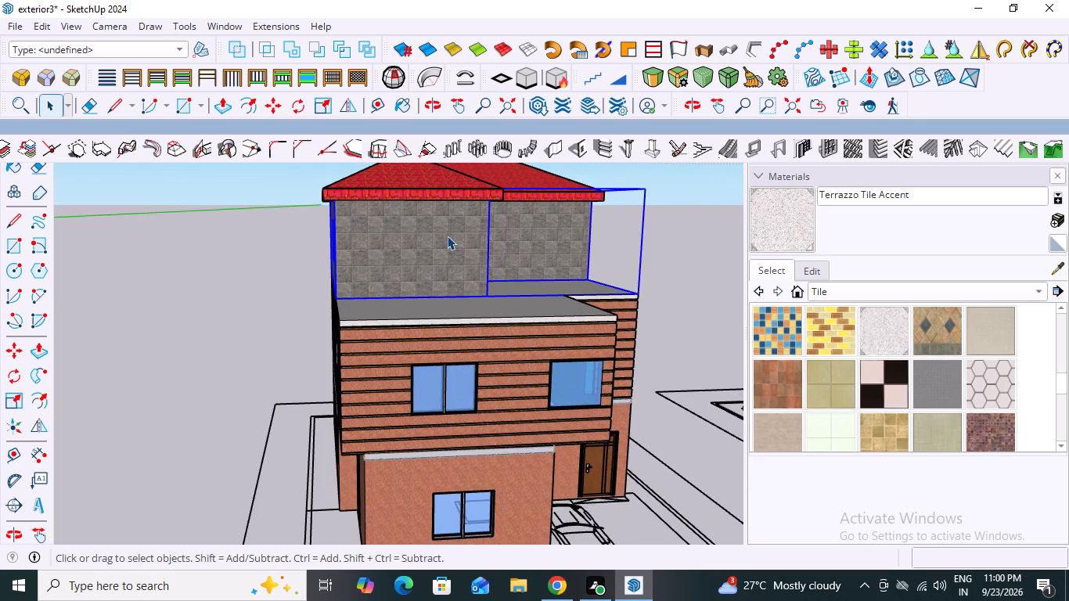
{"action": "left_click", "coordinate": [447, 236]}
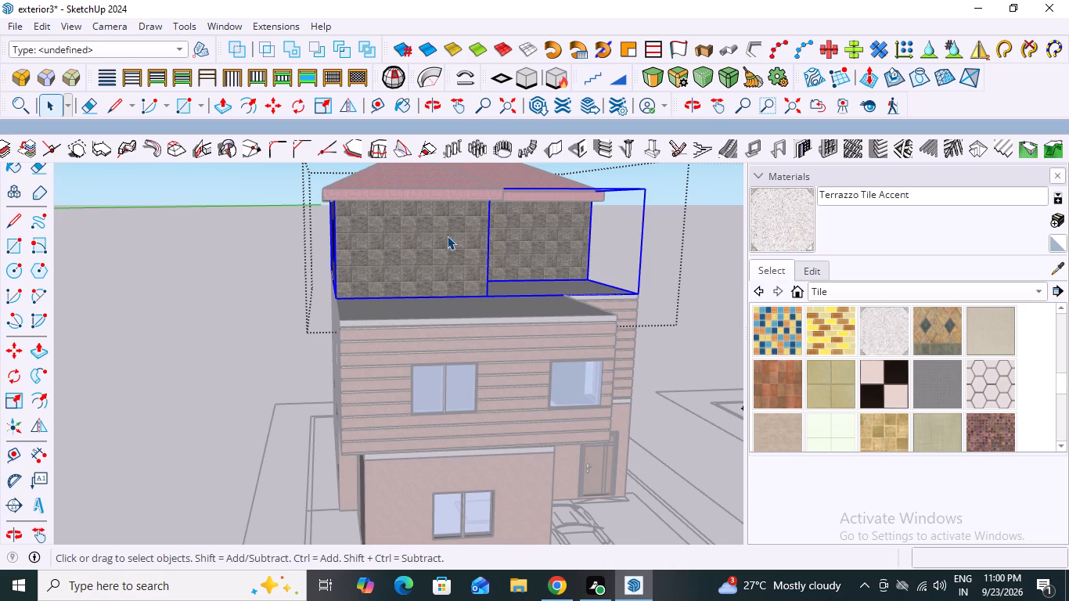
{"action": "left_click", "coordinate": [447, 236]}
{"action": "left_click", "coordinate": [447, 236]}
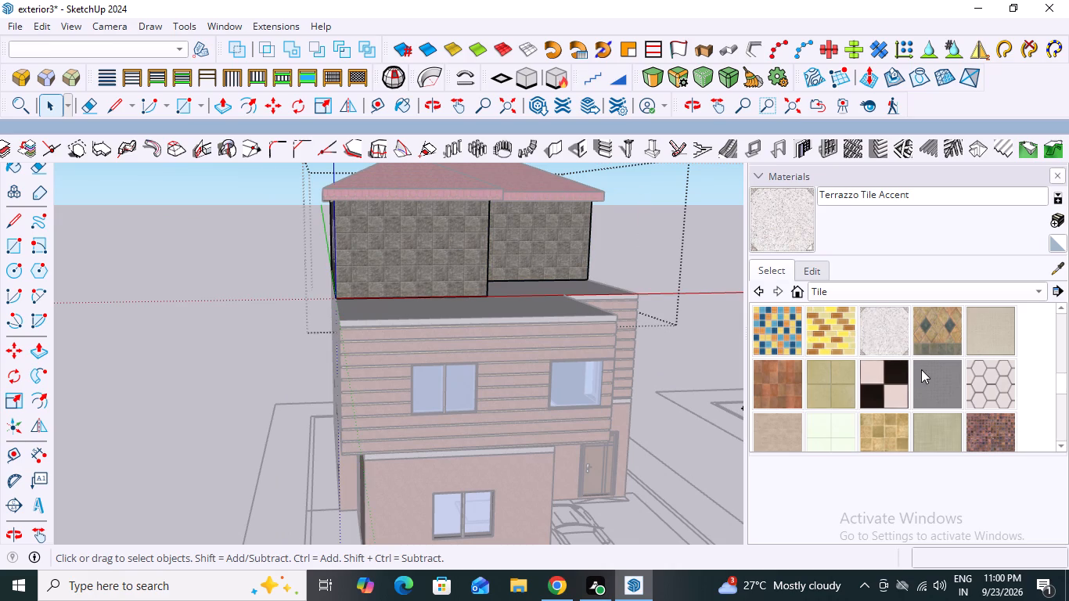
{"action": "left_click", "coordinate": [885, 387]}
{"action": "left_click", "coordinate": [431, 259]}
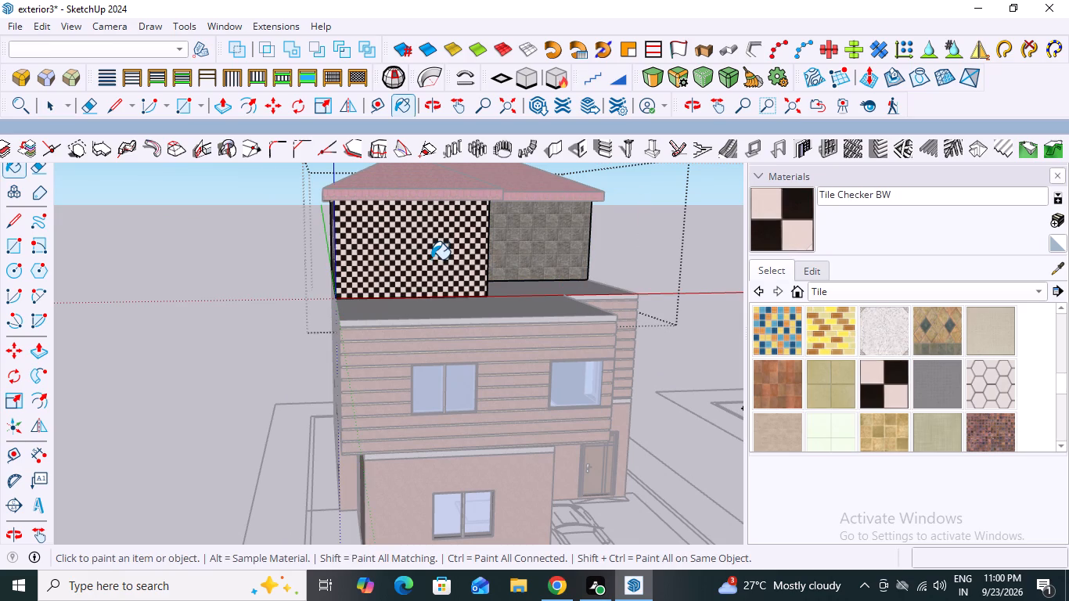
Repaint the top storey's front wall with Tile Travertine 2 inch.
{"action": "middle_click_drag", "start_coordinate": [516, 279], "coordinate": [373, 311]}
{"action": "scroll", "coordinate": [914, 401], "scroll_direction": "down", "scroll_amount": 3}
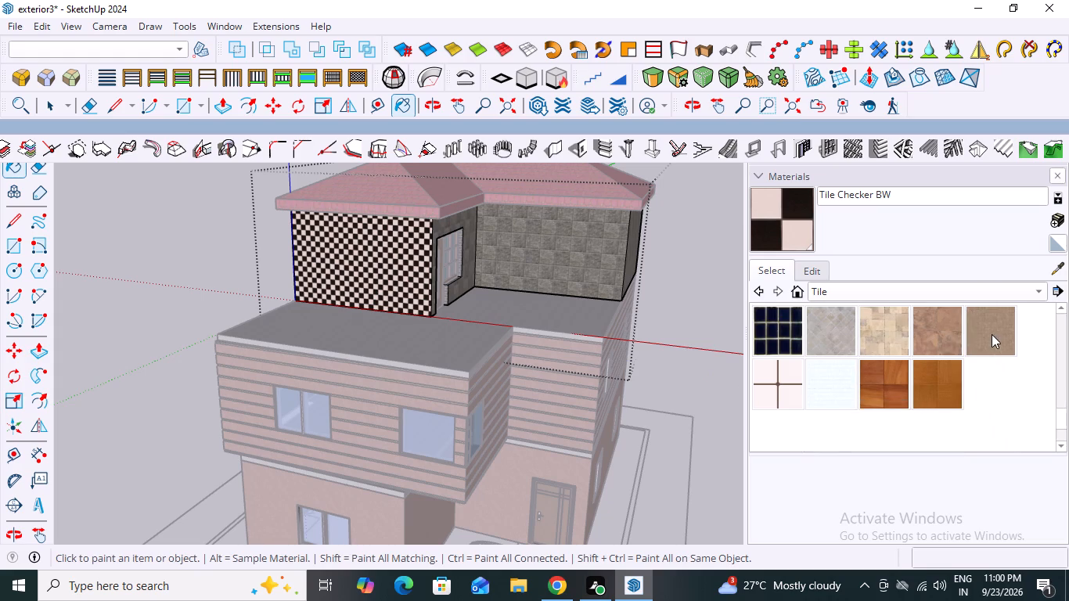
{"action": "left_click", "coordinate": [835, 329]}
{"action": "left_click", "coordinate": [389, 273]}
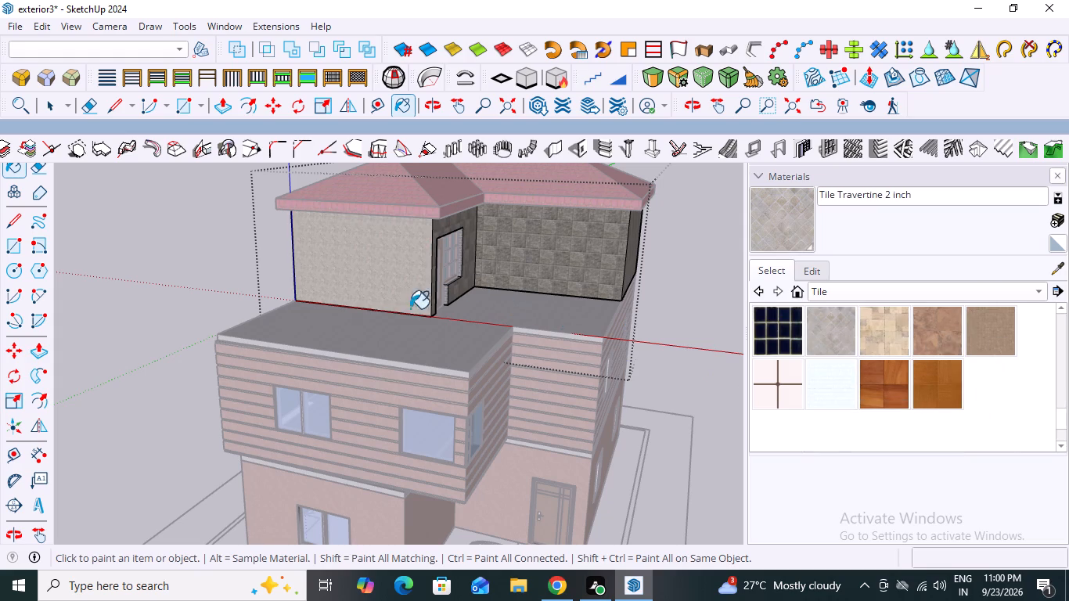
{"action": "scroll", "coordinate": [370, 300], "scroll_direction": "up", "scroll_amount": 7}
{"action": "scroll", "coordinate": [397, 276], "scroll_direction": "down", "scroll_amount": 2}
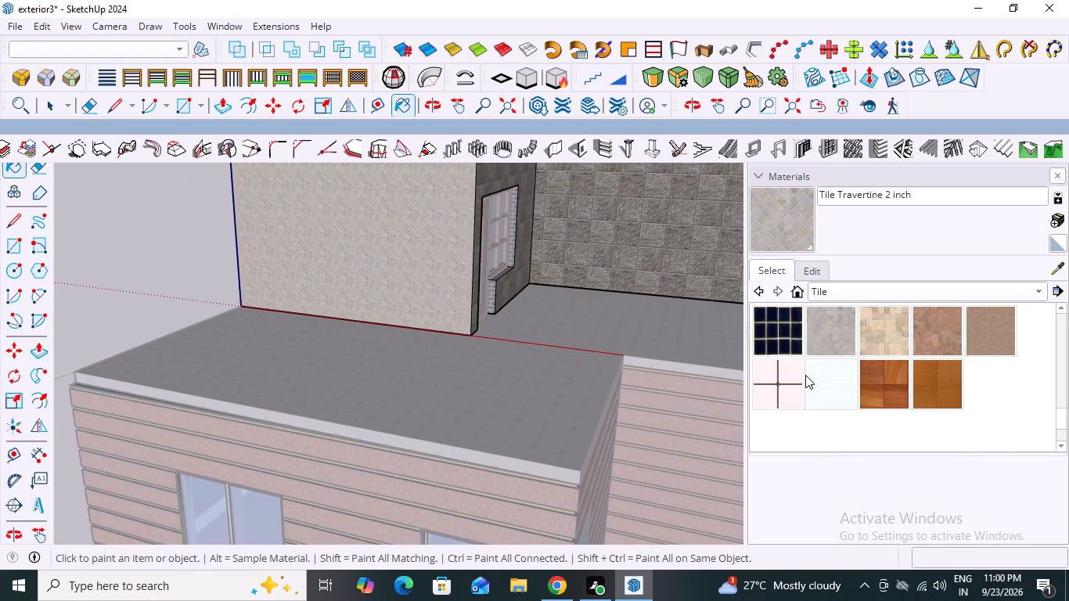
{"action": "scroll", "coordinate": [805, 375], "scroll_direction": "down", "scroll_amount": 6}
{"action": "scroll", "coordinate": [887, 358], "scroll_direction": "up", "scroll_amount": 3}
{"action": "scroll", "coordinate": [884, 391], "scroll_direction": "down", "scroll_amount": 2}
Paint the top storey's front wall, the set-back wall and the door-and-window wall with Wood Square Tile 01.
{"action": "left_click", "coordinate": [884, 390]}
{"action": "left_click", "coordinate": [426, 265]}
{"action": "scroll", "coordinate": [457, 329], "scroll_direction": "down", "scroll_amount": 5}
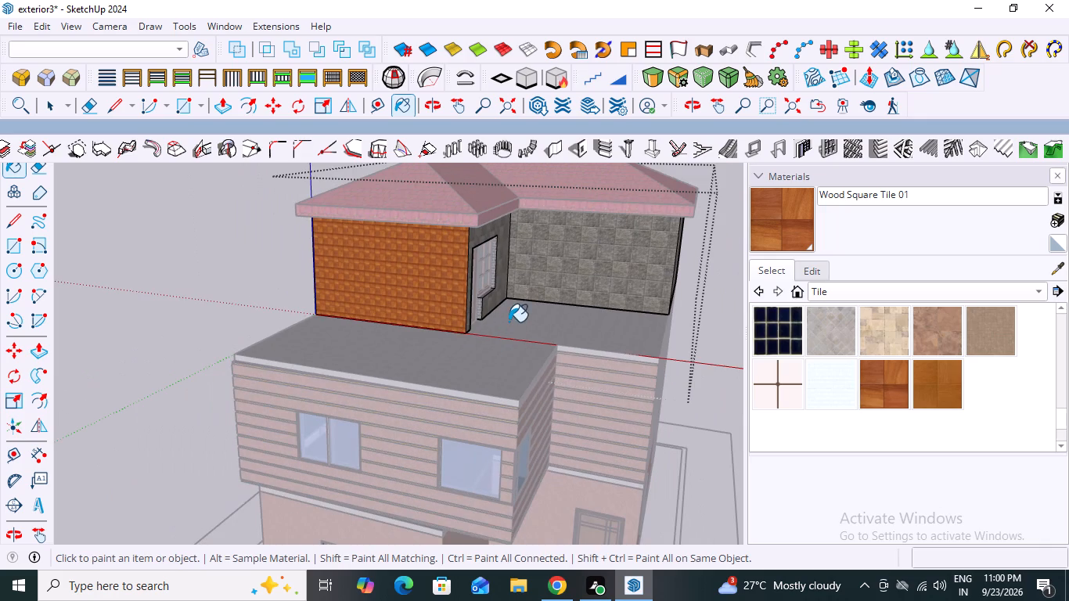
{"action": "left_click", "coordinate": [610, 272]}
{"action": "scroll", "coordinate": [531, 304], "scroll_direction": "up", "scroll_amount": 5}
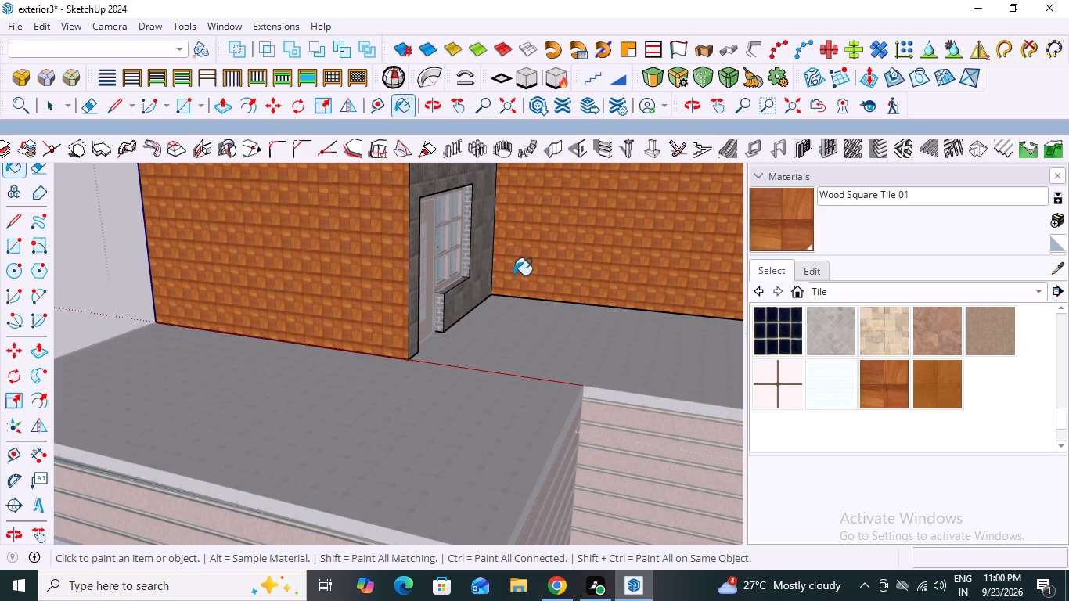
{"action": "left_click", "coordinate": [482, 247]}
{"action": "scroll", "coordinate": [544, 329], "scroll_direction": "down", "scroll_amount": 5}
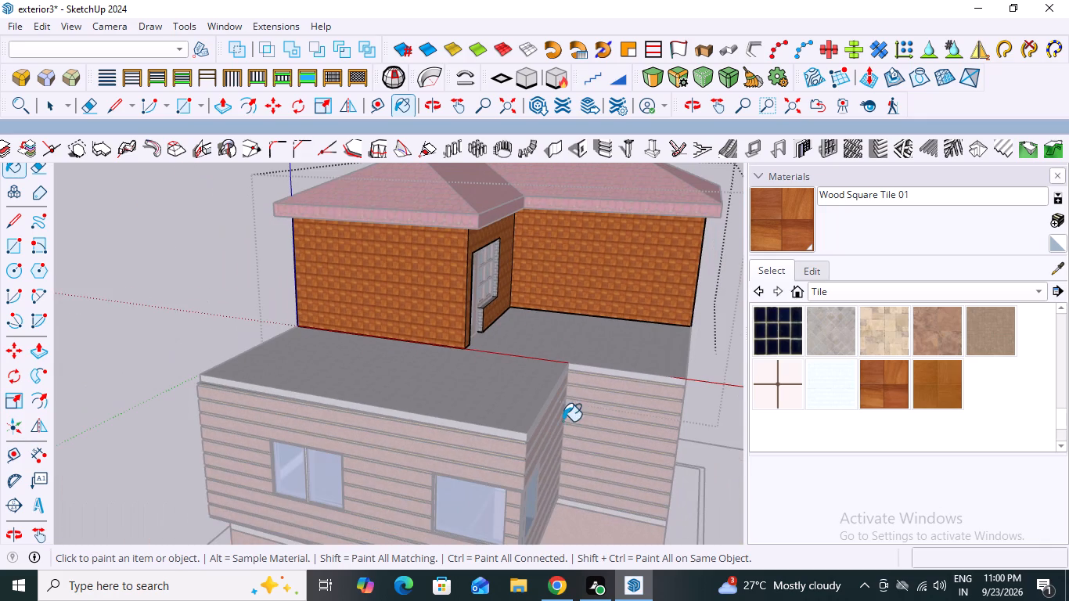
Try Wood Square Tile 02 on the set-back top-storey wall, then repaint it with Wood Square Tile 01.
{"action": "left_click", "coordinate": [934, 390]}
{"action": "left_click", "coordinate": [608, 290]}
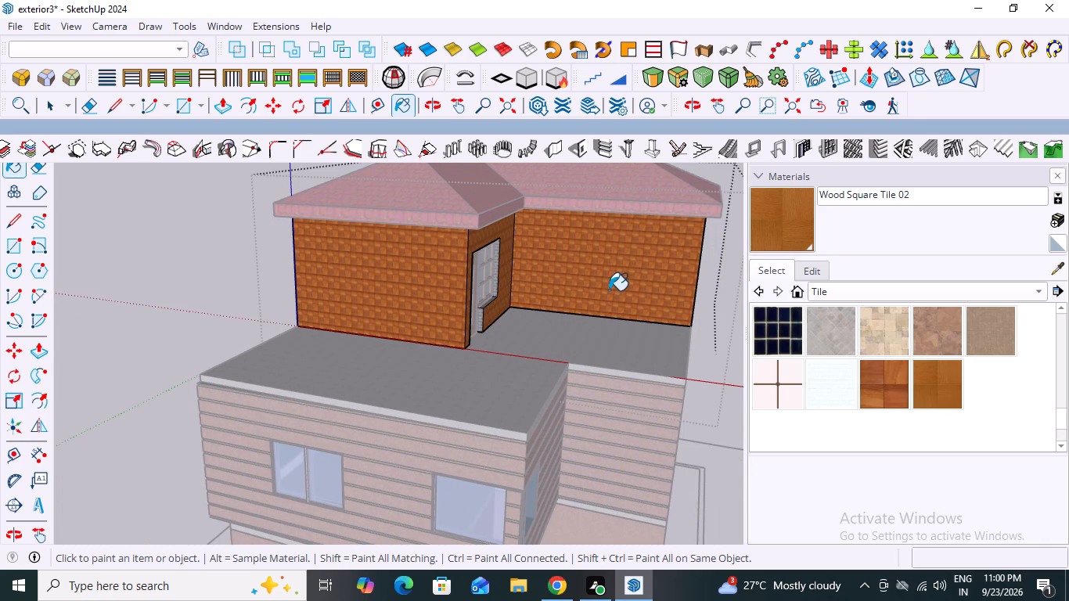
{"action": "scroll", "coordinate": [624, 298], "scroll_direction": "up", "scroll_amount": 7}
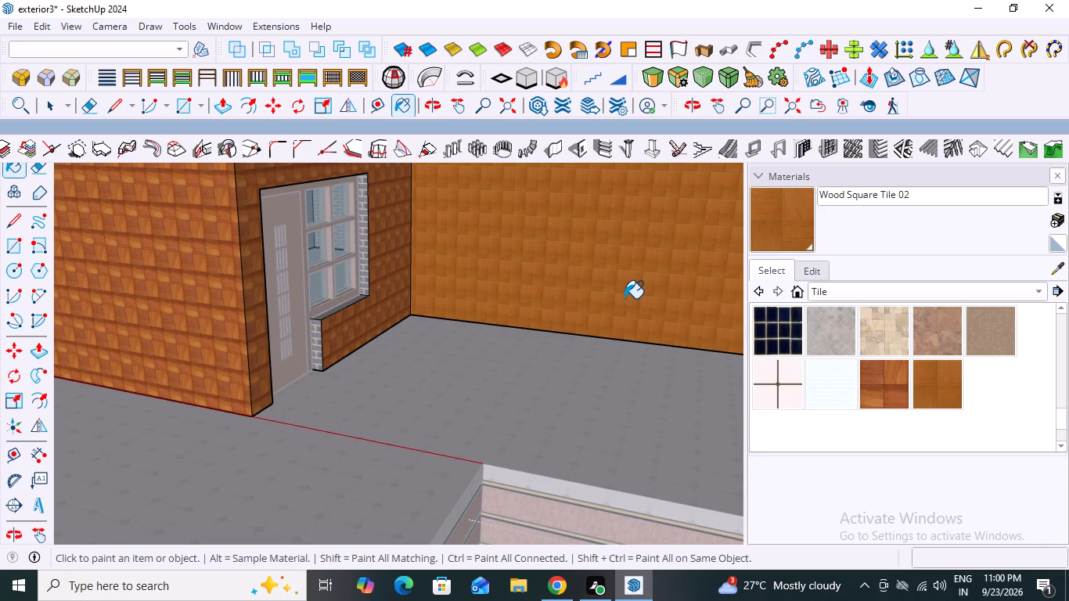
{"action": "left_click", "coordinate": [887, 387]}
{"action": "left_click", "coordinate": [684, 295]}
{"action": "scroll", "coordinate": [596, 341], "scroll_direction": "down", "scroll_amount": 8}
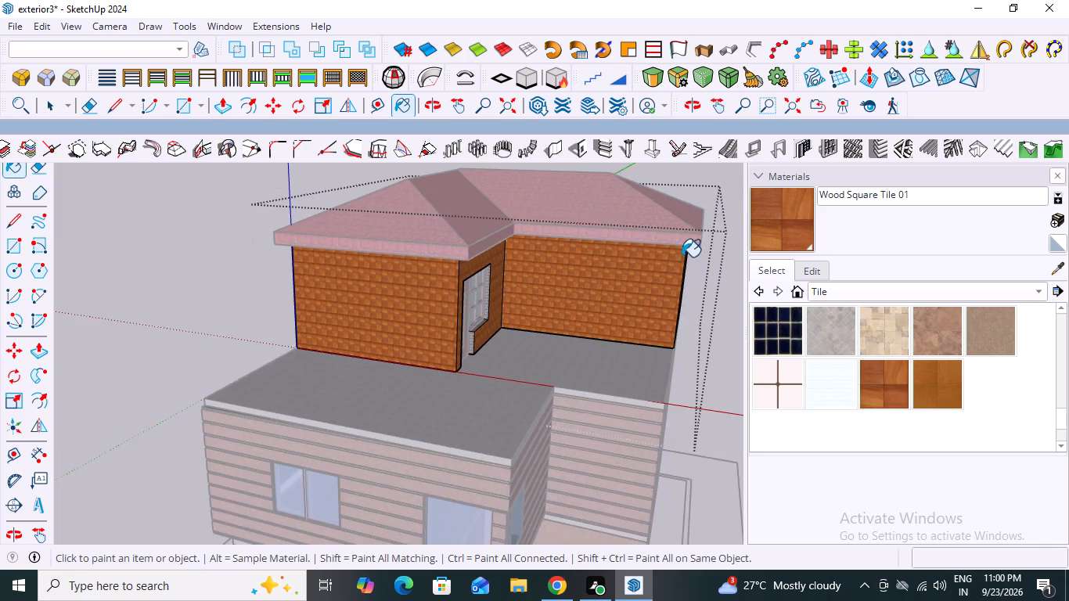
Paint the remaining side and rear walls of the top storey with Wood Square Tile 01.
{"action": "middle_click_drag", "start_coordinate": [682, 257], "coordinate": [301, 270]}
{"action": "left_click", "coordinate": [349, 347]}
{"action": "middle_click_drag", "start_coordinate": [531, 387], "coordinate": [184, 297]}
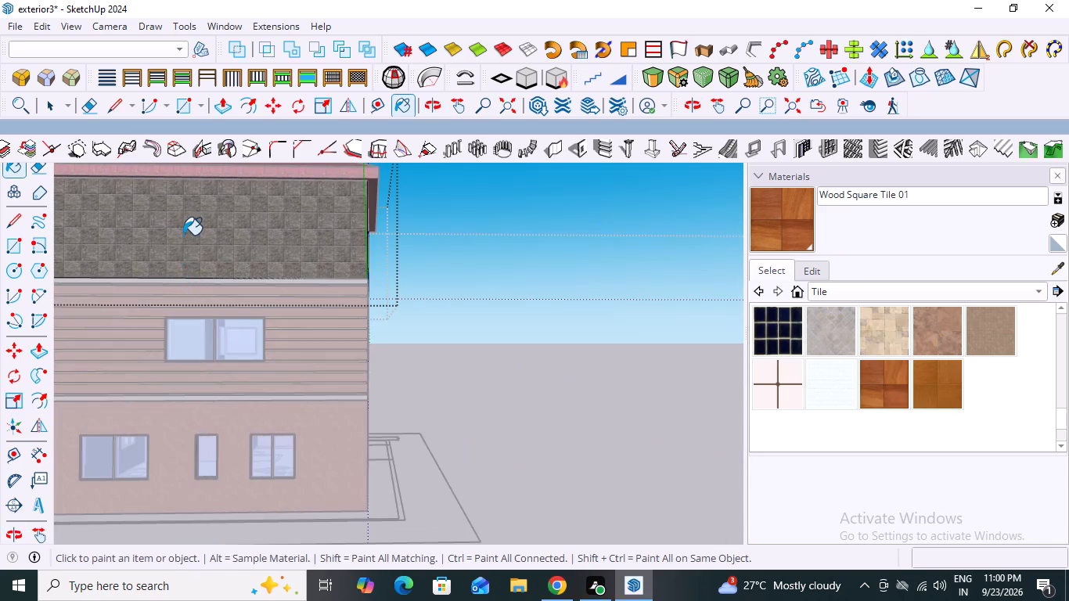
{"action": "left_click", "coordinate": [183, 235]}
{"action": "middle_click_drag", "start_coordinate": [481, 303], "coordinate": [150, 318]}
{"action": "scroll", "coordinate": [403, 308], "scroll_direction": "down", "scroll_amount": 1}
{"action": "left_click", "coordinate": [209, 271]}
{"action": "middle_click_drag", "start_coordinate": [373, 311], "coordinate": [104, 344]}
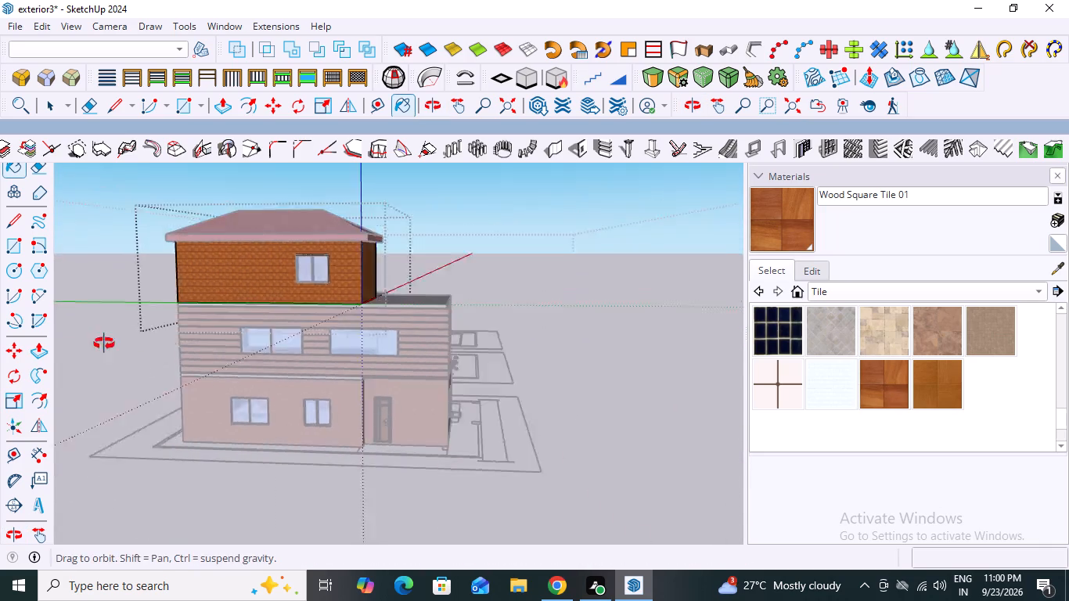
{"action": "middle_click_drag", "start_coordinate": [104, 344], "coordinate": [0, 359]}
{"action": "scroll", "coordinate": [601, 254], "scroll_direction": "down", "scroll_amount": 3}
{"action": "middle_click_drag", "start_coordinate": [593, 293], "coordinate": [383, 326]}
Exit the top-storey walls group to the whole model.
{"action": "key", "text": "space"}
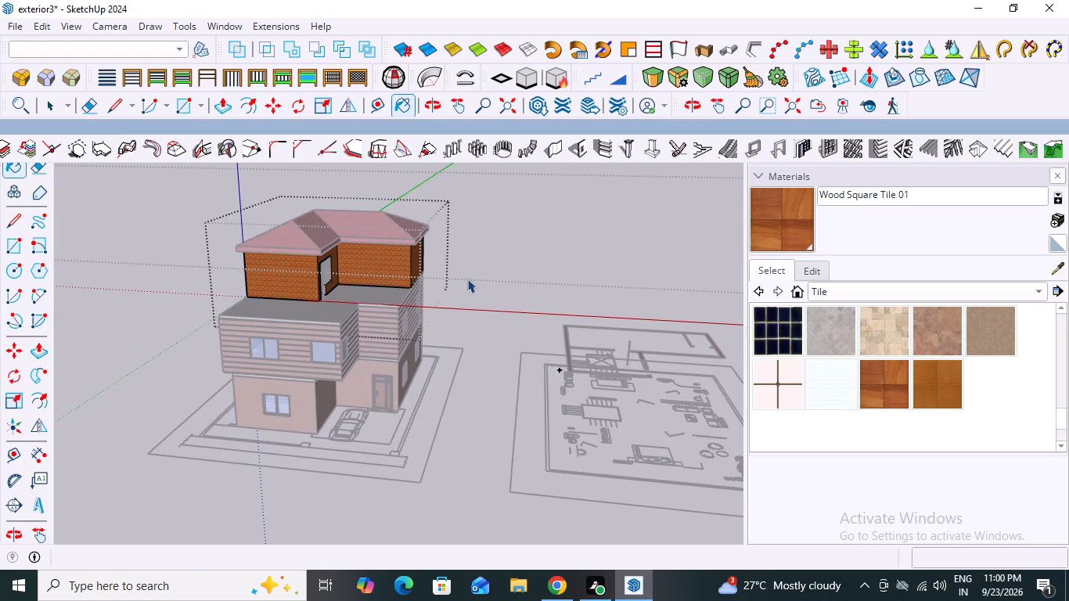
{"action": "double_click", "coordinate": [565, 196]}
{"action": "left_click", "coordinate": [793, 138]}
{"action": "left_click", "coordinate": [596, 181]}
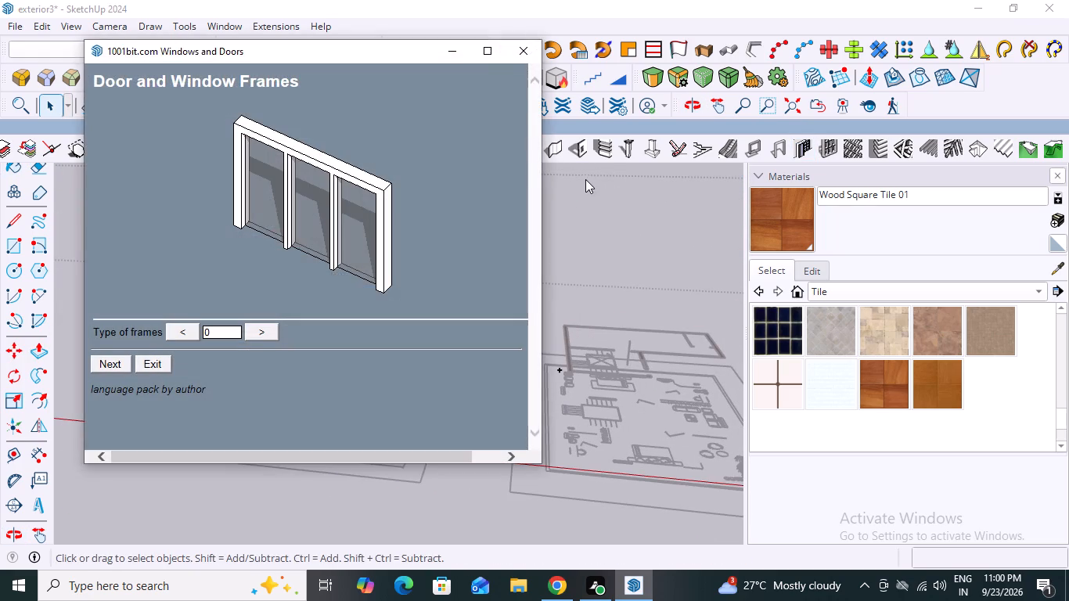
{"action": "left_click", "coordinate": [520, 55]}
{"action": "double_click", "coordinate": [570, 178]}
Examine the wood-tiled top storey against the cladding, roof and slabs from all around the house.
{"action": "middle_click_drag", "start_coordinate": [581, 239], "coordinate": [626, 238]}
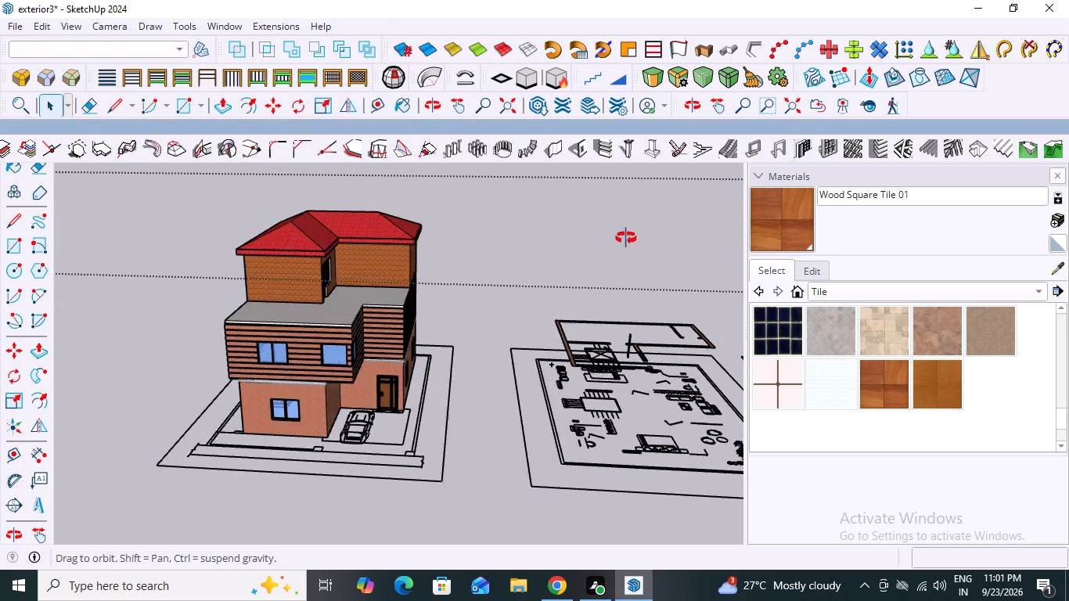
{"action": "middle_click_drag", "start_coordinate": [626, 238], "coordinate": [678, 209]}
{"action": "scroll", "coordinate": [397, 253], "scroll_direction": "up", "scroll_amount": 5}
{"action": "middle_click_drag", "start_coordinate": [461, 264], "coordinate": [291, 238]}
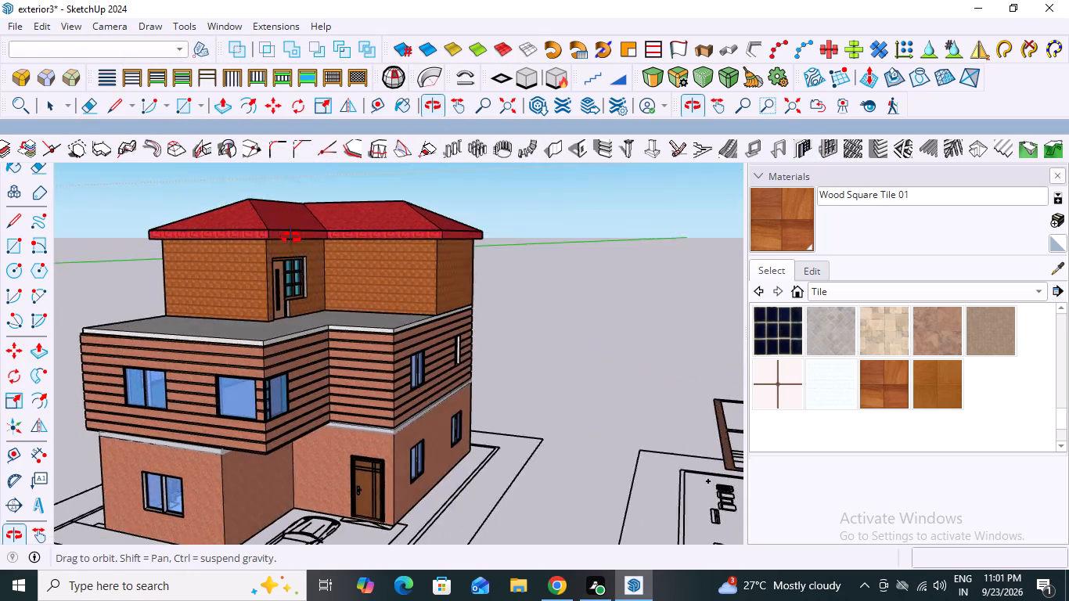
{"action": "middle_click_drag", "start_coordinate": [291, 238], "coordinate": [212, 257]}
{"action": "middle_click_drag", "start_coordinate": [305, 284], "coordinate": [675, 279]}
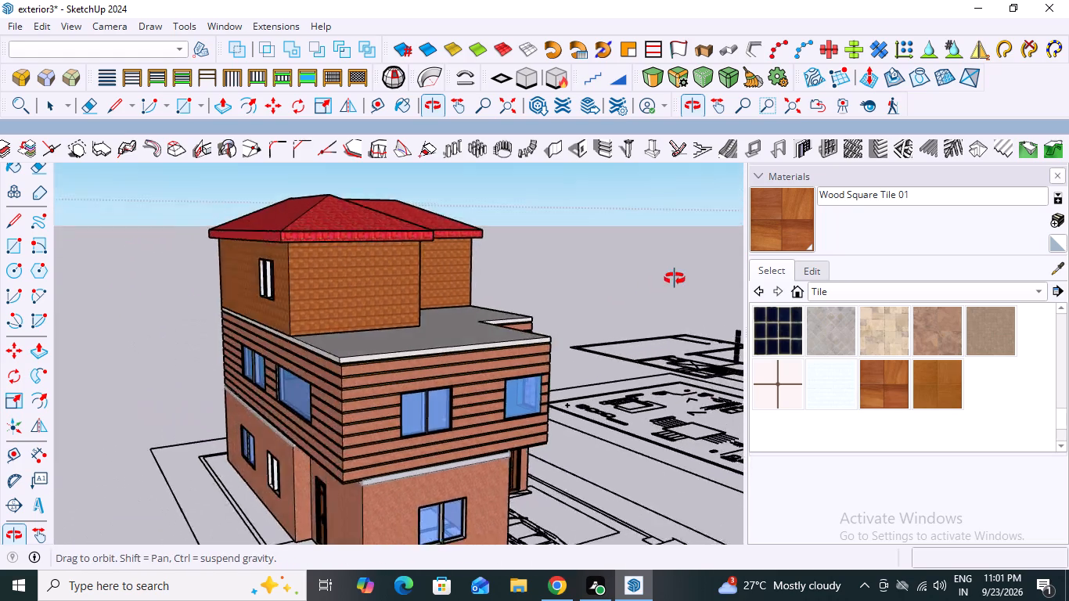
{"action": "middle_click_drag", "start_coordinate": [675, 279], "coordinate": [297, 326]}
{"action": "scroll", "coordinate": [297, 326], "scroll_direction": "down", "scroll_amount": 1}
{"action": "scroll", "coordinate": [387, 278], "scroll_direction": "down", "scroll_amount": 3}
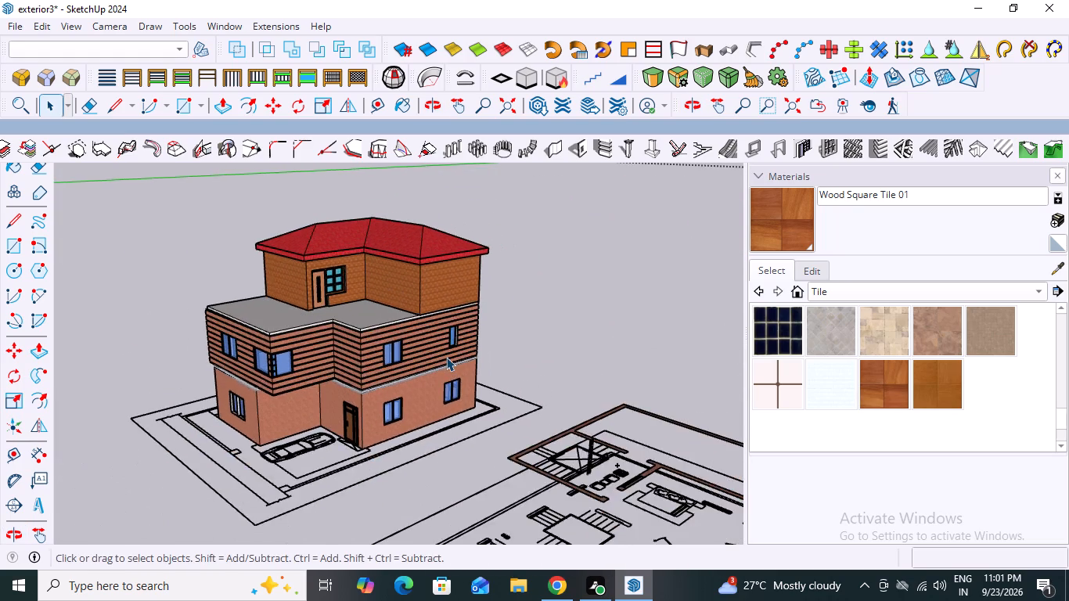
{"action": "scroll", "coordinate": [446, 358], "scroll_direction": "up", "scroll_amount": 7}
{"action": "scroll", "coordinate": [487, 248], "scroll_direction": "down", "scroll_amount": 9}
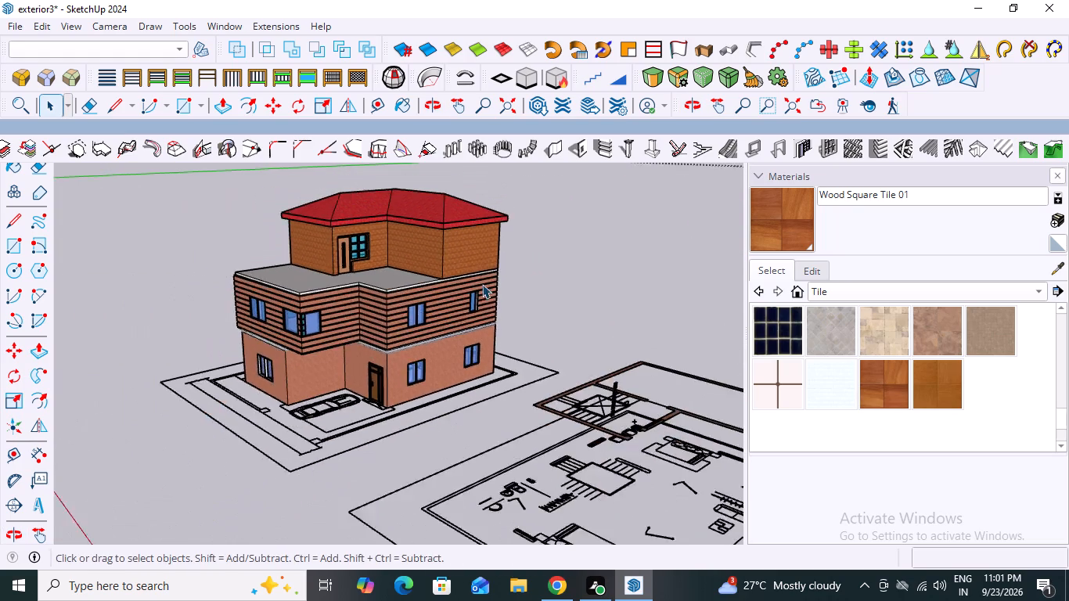
{"action": "middle_click_drag", "start_coordinate": [398, 316], "coordinate": [495, 318]}
Reopen the top-storey walls group for editing.
{"action": "scroll", "coordinate": [437, 252], "scroll_direction": "up", "scroll_amount": 12}
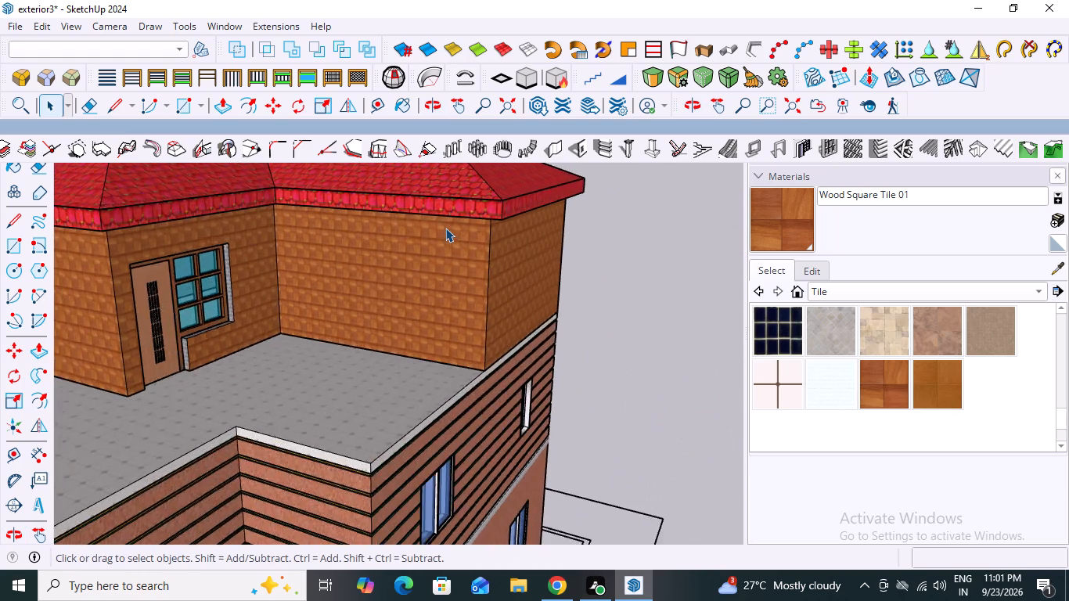
{"action": "scroll", "coordinate": [445, 228], "scroll_direction": "up", "scroll_amount": 6}
{"action": "left_click", "coordinate": [448, 274]}
{"action": "double_click", "coordinate": [448, 274]}
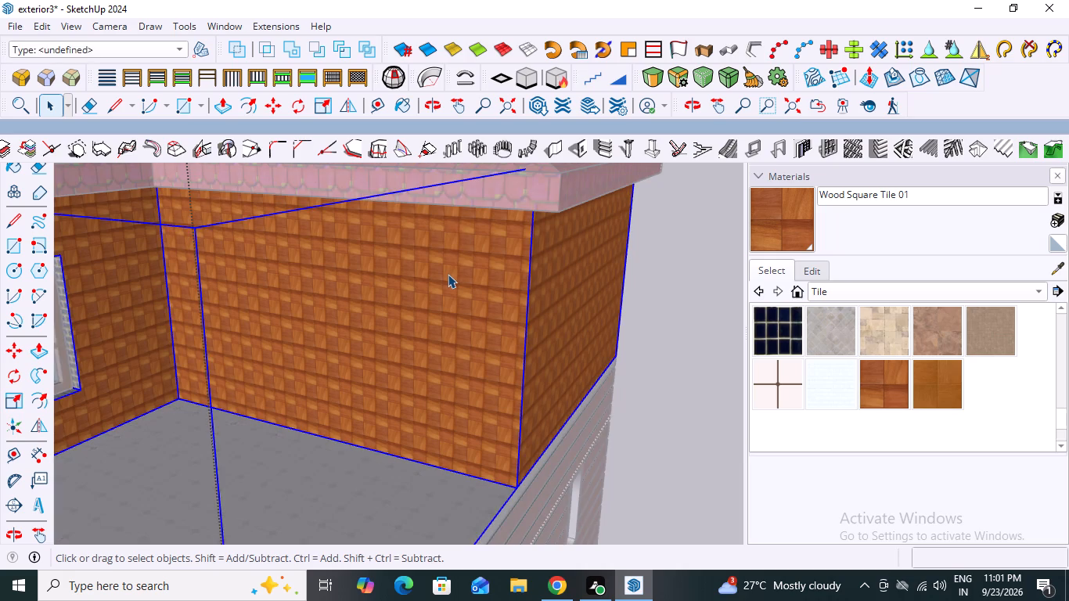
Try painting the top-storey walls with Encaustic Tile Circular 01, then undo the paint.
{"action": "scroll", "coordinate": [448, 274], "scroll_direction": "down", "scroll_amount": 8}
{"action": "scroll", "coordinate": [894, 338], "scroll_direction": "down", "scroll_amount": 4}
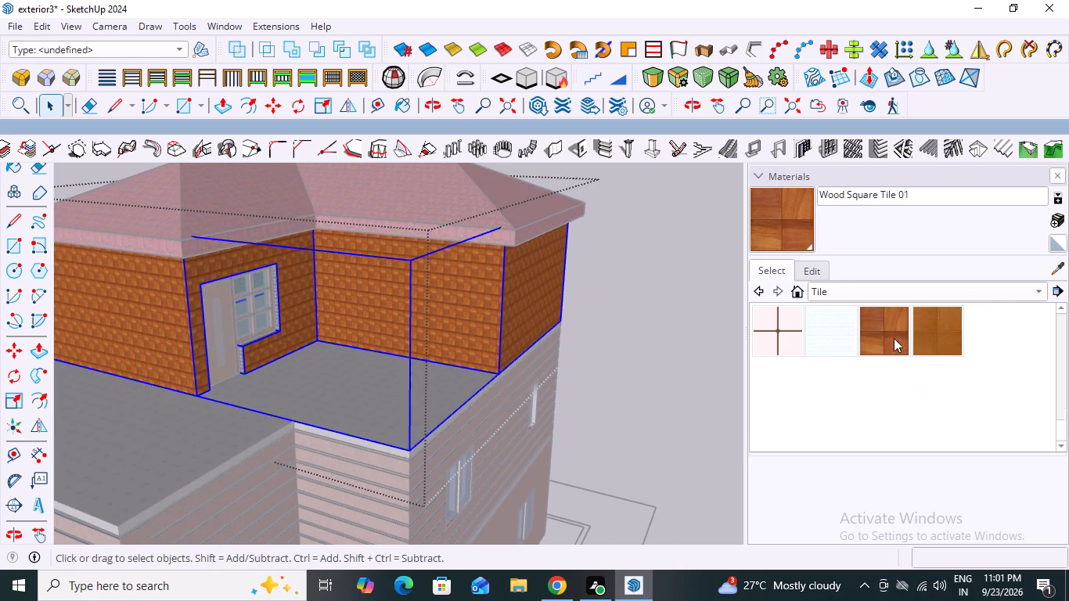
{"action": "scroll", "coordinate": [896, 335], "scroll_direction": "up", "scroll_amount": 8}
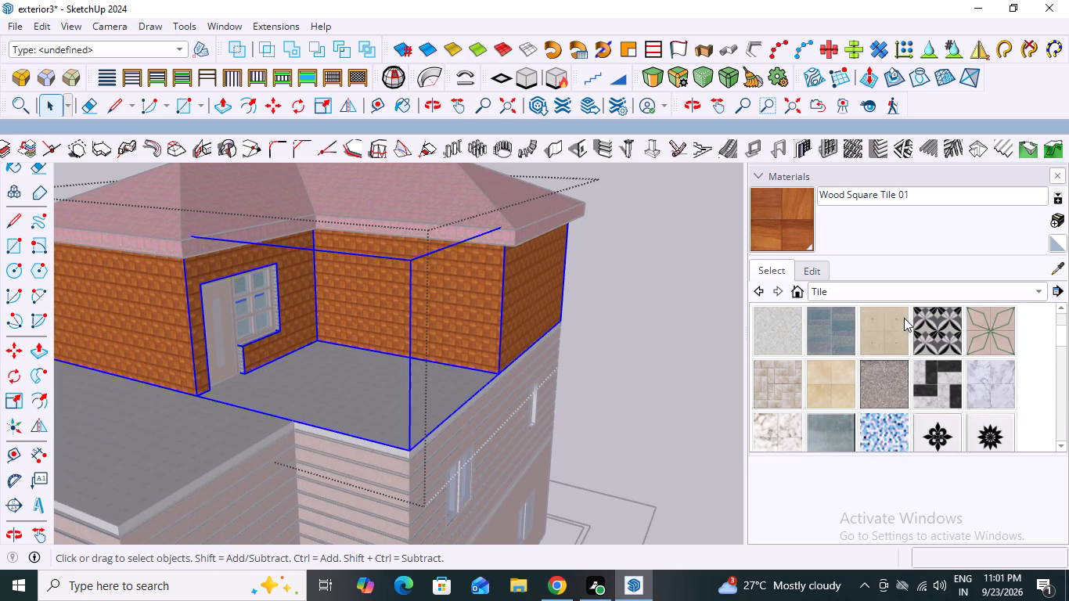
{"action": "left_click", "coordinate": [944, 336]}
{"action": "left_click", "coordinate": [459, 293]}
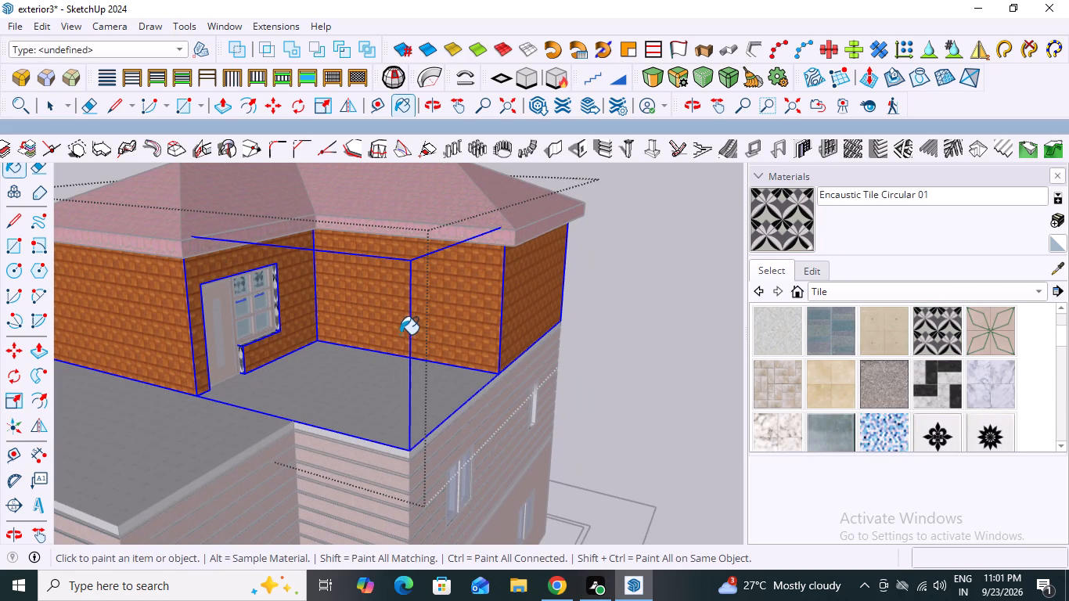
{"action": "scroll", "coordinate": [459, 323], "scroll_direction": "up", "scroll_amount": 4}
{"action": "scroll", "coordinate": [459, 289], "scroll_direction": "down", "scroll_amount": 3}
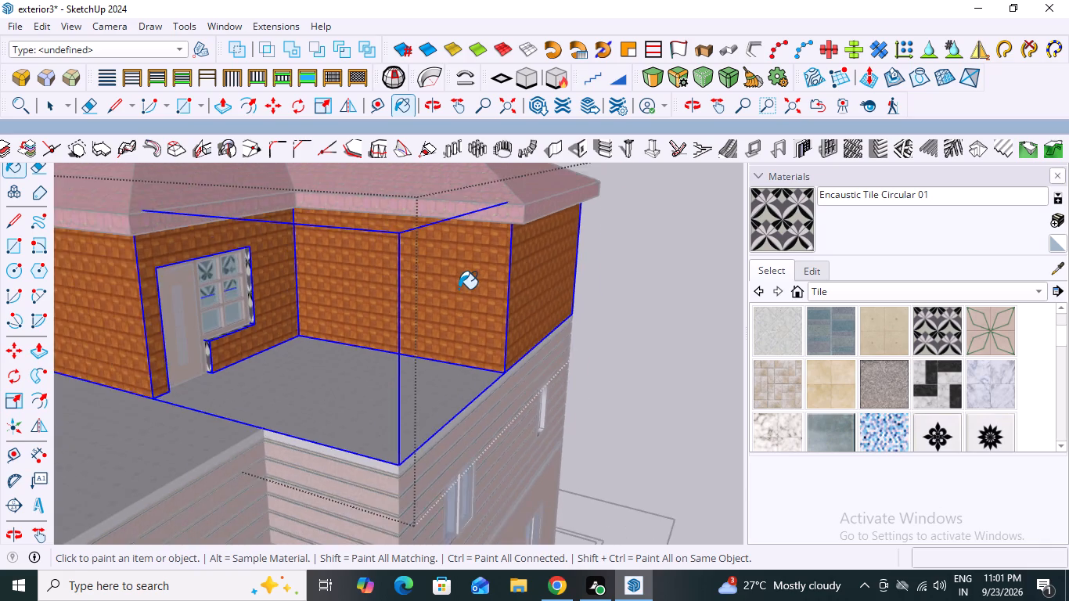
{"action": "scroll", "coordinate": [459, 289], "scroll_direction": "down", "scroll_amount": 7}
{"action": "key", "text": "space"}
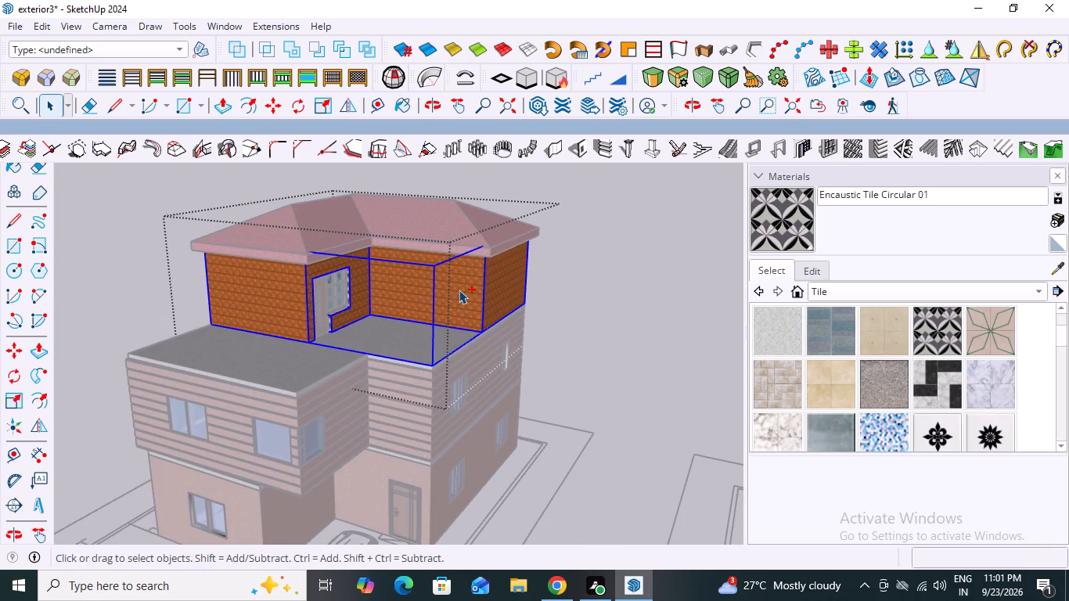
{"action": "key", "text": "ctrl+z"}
Select all connected faces of the top-storey walls and paint them with Encaustic Tile Circular 01.
{"action": "triple_click", "coordinate": [415, 293]}
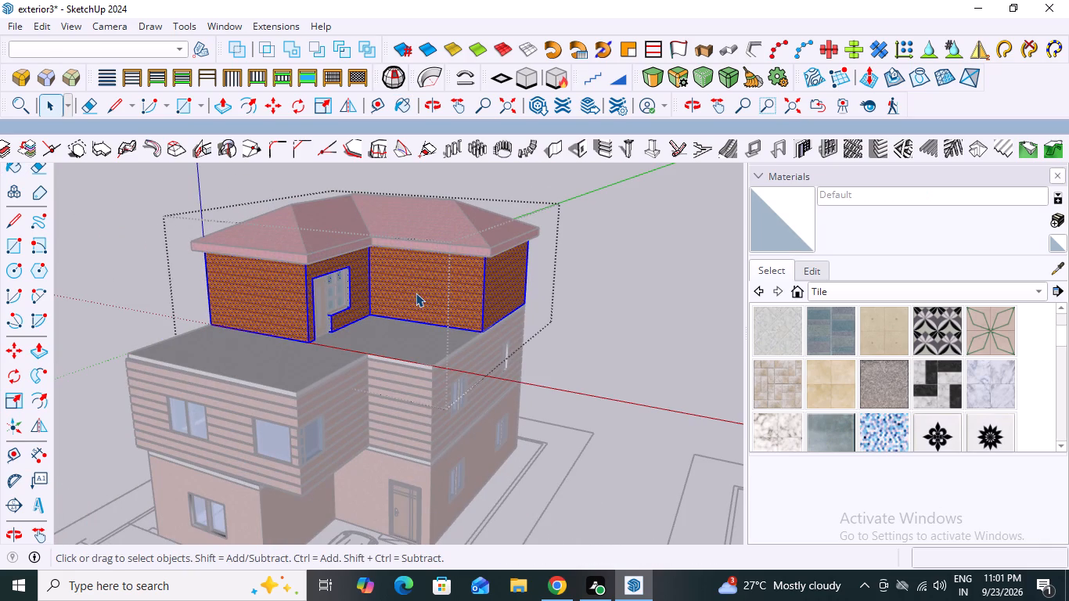
{"action": "left_click", "coordinate": [932, 335]}
{"action": "left_click", "coordinate": [434, 281]}
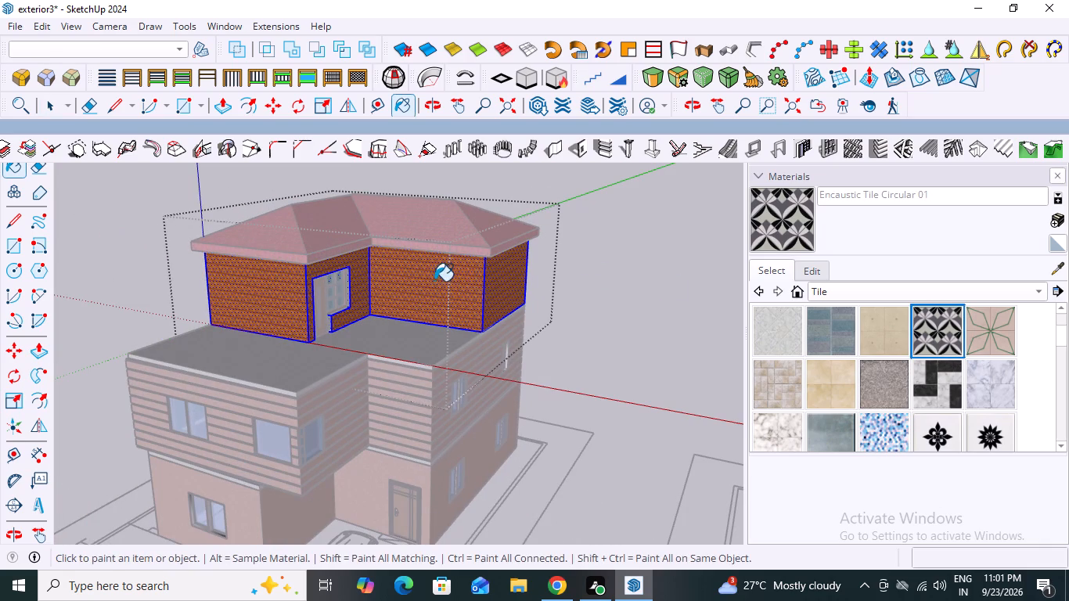
{"action": "scroll", "coordinate": [383, 293], "scroll_direction": "up", "scroll_amount": 9}
{"action": "scroll", "coordinate": [556, 333], "scroll_direction": "down", "scroll_amount": 2}
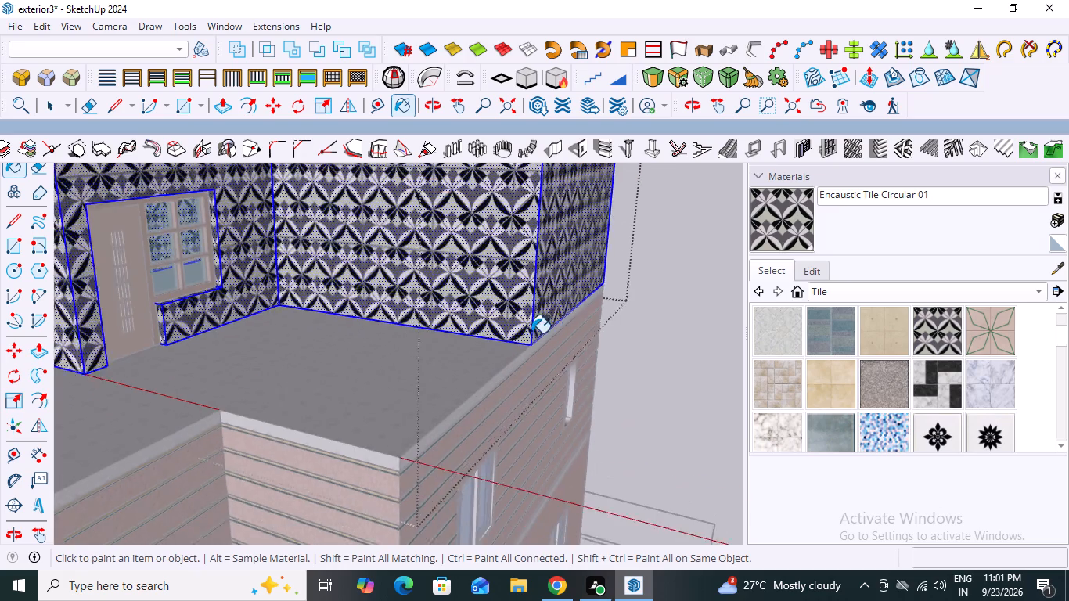
{"action": "scroll", "coordinate": [531, 333], "scroll_direction": "down", "scroll_amount": 5}
{"action": "scroll", "coordinate": [447, 340], "scroll_direction": "down", "scroll_amount": 2}
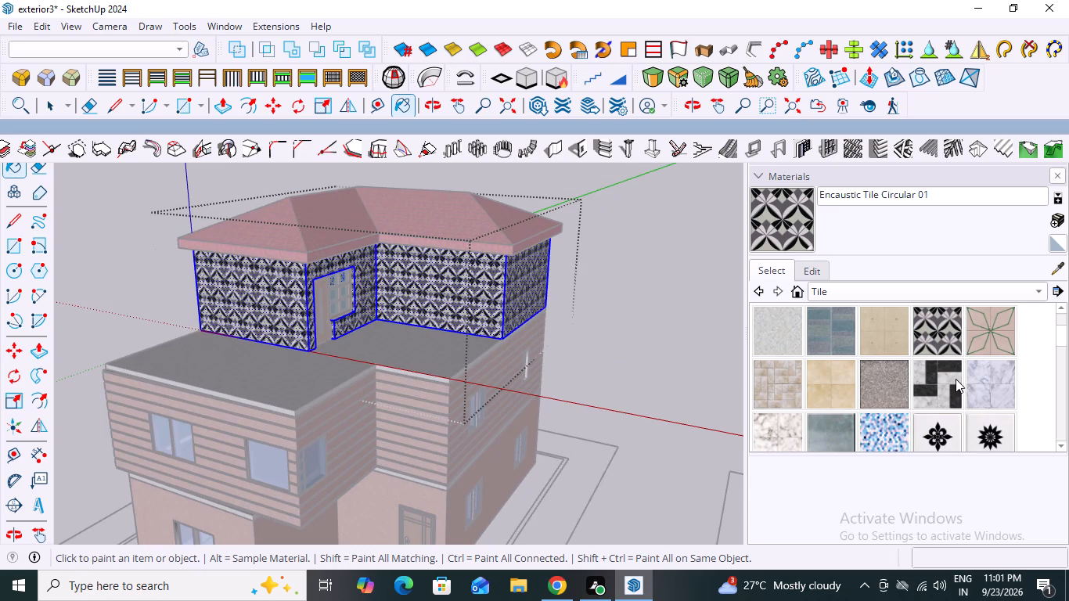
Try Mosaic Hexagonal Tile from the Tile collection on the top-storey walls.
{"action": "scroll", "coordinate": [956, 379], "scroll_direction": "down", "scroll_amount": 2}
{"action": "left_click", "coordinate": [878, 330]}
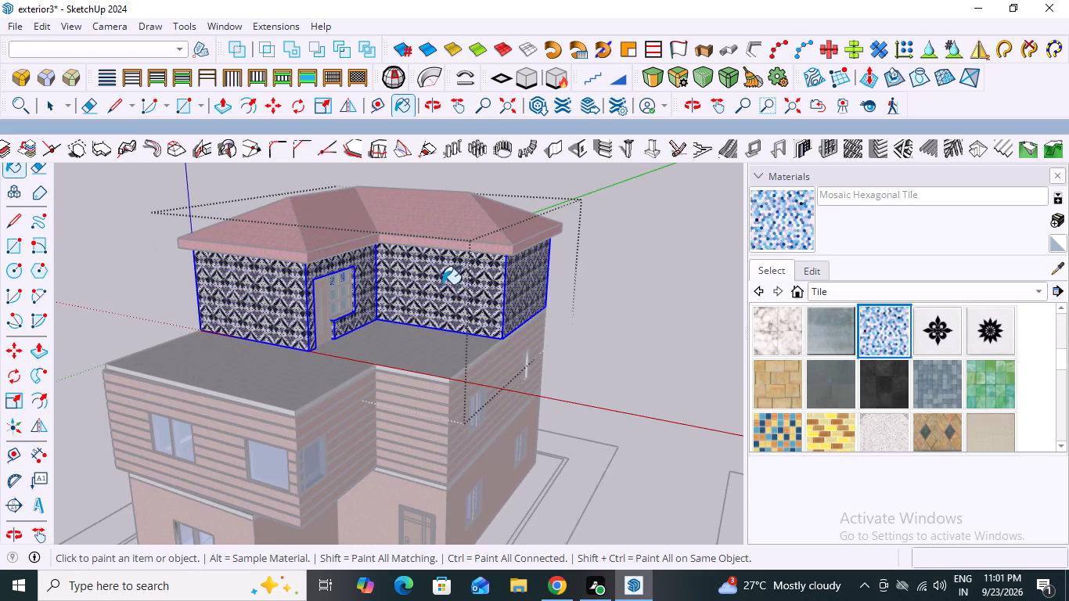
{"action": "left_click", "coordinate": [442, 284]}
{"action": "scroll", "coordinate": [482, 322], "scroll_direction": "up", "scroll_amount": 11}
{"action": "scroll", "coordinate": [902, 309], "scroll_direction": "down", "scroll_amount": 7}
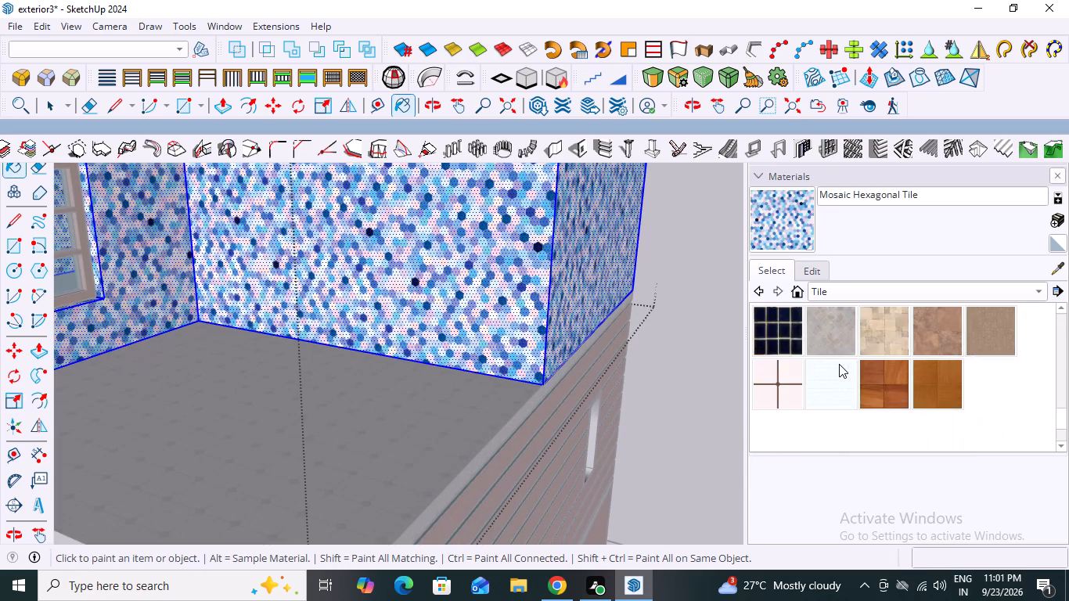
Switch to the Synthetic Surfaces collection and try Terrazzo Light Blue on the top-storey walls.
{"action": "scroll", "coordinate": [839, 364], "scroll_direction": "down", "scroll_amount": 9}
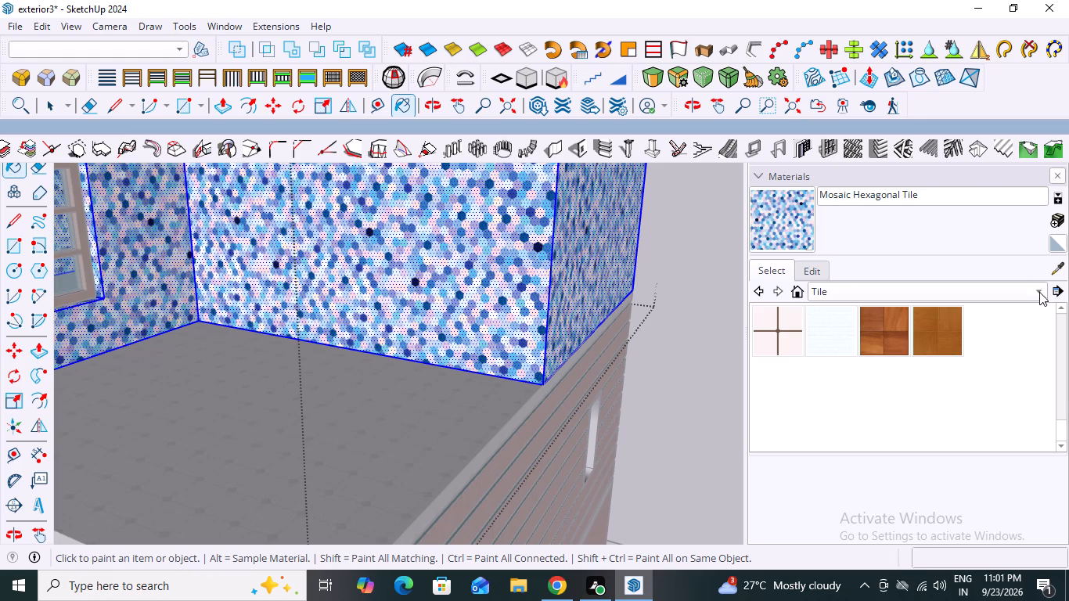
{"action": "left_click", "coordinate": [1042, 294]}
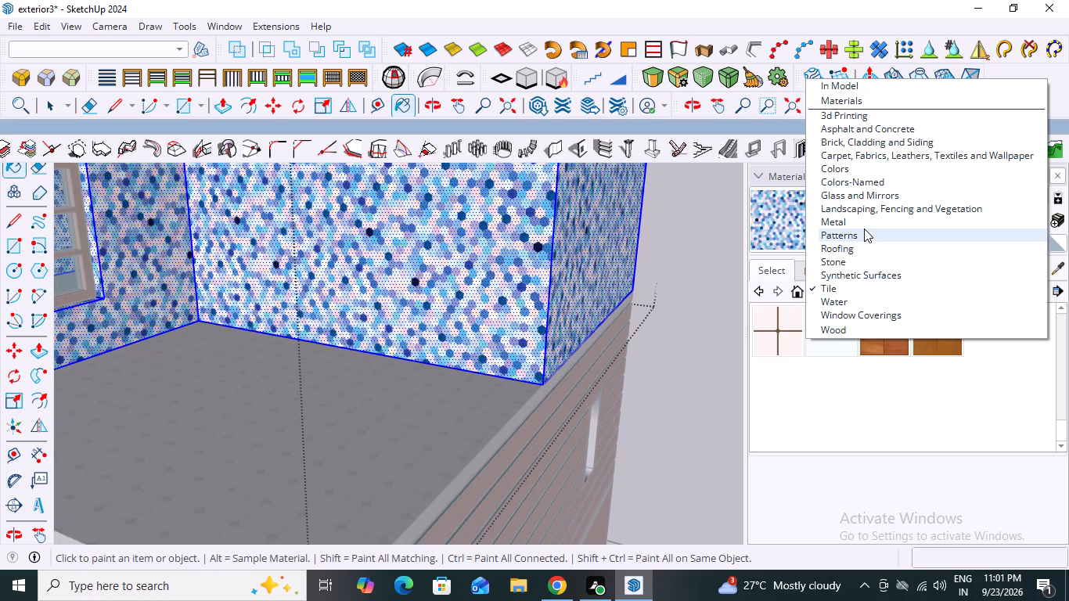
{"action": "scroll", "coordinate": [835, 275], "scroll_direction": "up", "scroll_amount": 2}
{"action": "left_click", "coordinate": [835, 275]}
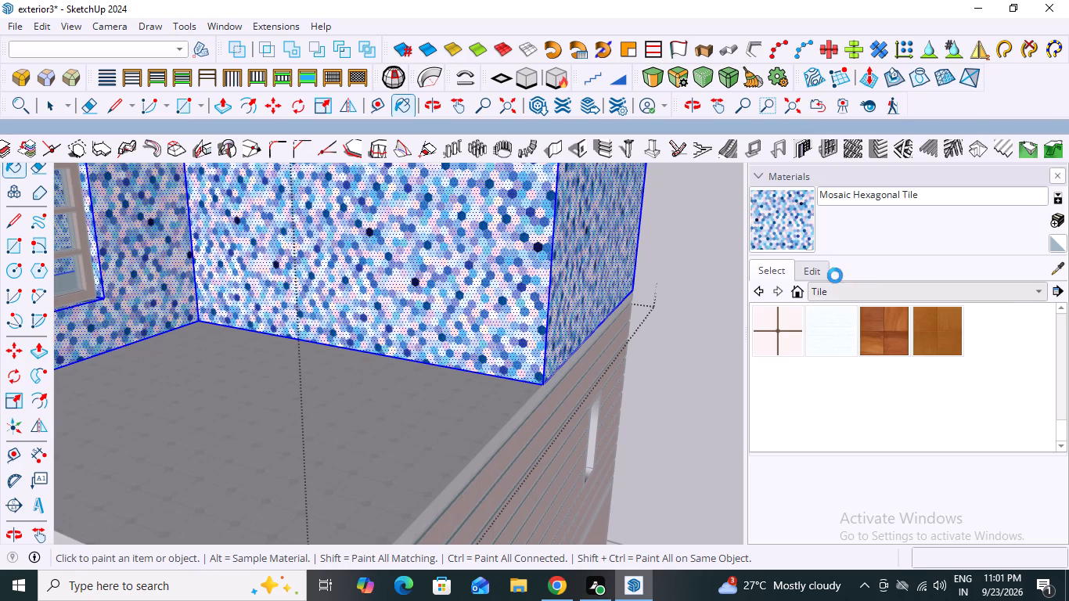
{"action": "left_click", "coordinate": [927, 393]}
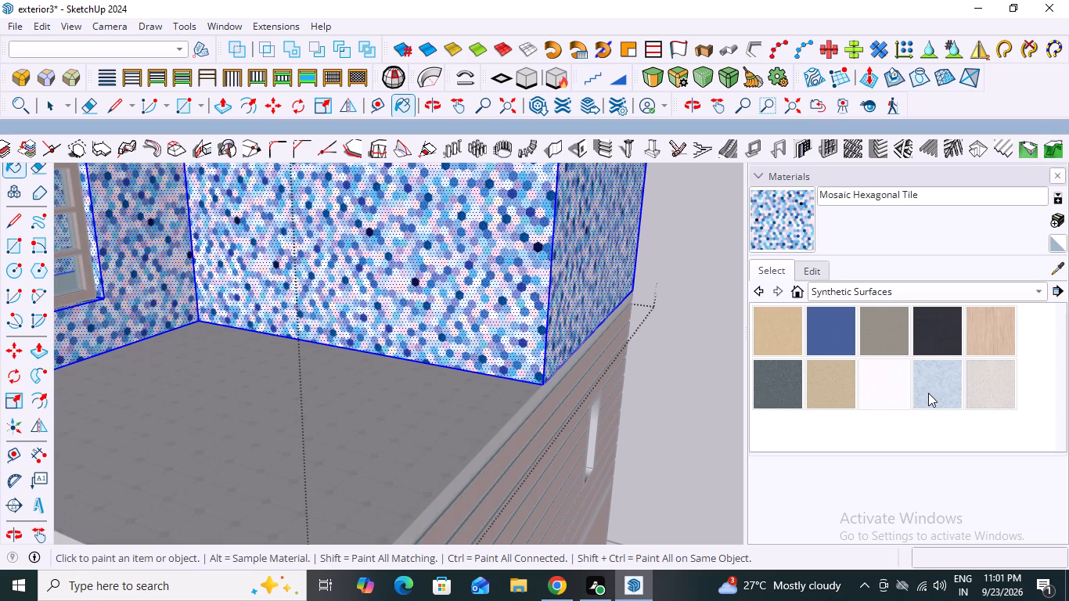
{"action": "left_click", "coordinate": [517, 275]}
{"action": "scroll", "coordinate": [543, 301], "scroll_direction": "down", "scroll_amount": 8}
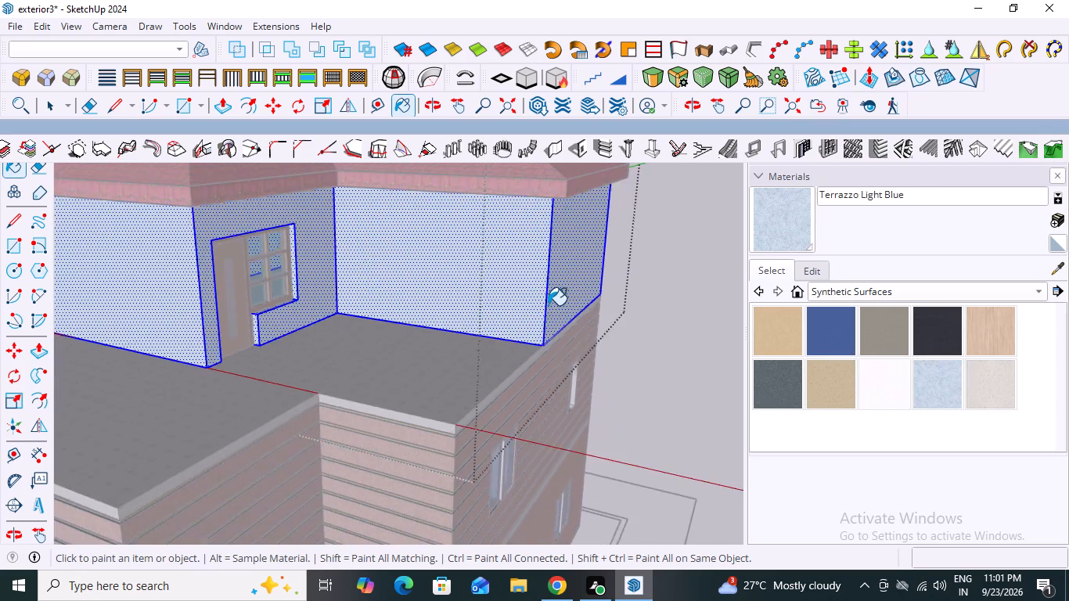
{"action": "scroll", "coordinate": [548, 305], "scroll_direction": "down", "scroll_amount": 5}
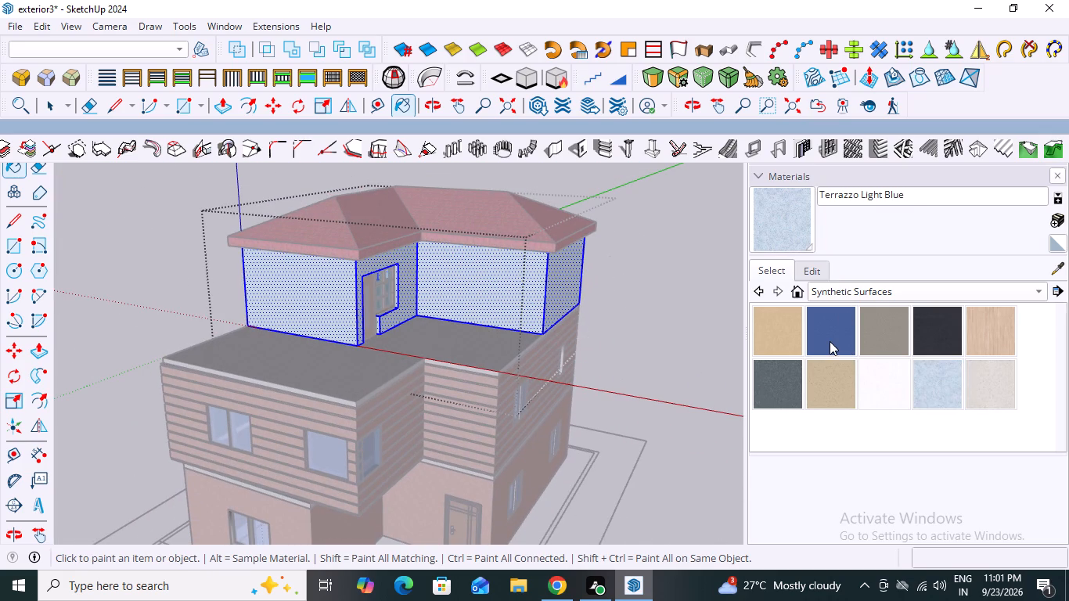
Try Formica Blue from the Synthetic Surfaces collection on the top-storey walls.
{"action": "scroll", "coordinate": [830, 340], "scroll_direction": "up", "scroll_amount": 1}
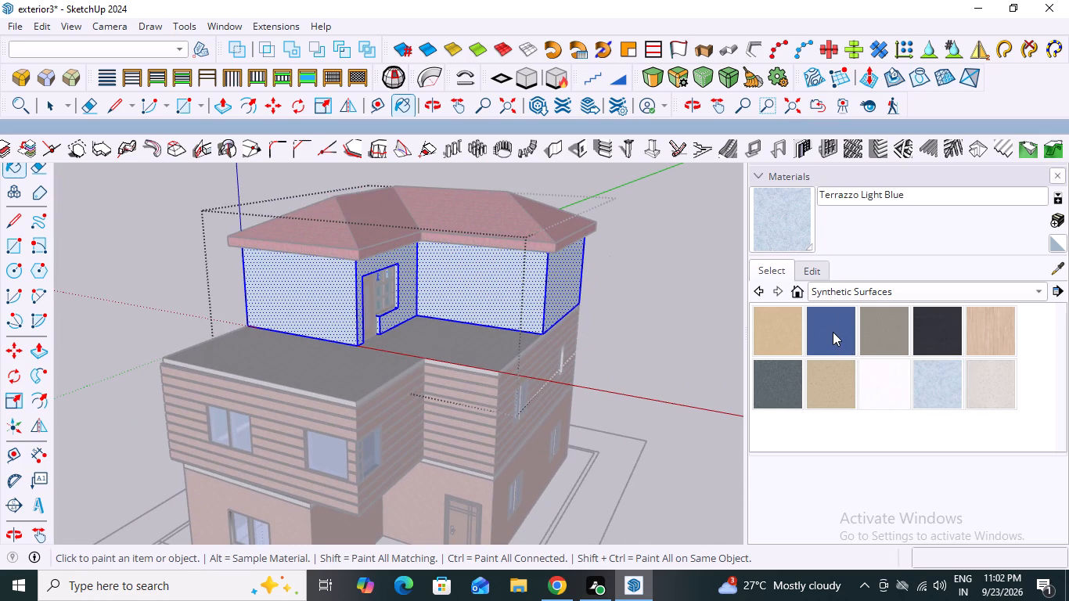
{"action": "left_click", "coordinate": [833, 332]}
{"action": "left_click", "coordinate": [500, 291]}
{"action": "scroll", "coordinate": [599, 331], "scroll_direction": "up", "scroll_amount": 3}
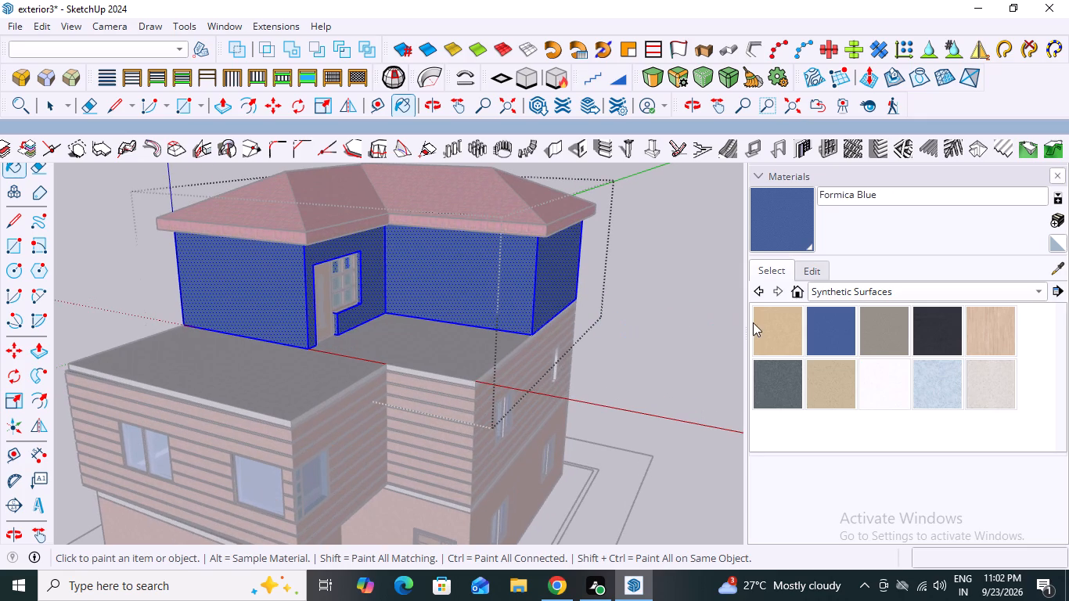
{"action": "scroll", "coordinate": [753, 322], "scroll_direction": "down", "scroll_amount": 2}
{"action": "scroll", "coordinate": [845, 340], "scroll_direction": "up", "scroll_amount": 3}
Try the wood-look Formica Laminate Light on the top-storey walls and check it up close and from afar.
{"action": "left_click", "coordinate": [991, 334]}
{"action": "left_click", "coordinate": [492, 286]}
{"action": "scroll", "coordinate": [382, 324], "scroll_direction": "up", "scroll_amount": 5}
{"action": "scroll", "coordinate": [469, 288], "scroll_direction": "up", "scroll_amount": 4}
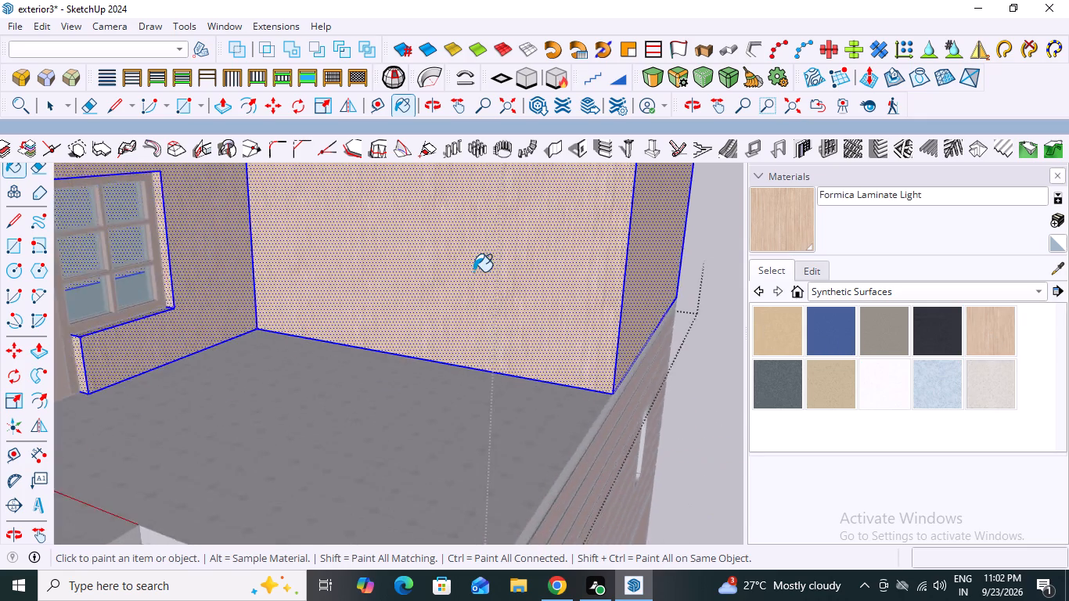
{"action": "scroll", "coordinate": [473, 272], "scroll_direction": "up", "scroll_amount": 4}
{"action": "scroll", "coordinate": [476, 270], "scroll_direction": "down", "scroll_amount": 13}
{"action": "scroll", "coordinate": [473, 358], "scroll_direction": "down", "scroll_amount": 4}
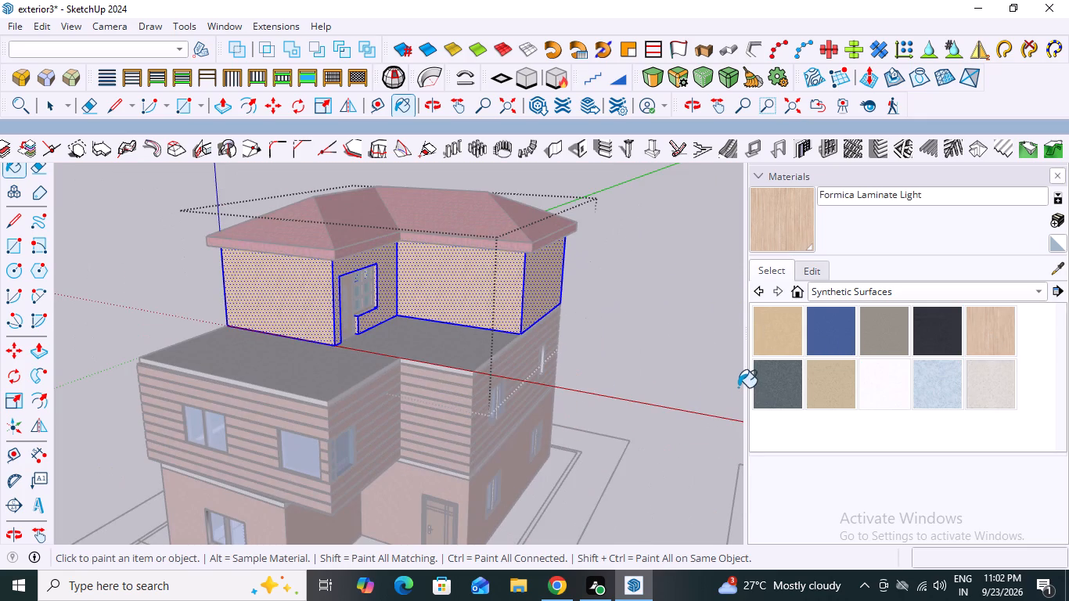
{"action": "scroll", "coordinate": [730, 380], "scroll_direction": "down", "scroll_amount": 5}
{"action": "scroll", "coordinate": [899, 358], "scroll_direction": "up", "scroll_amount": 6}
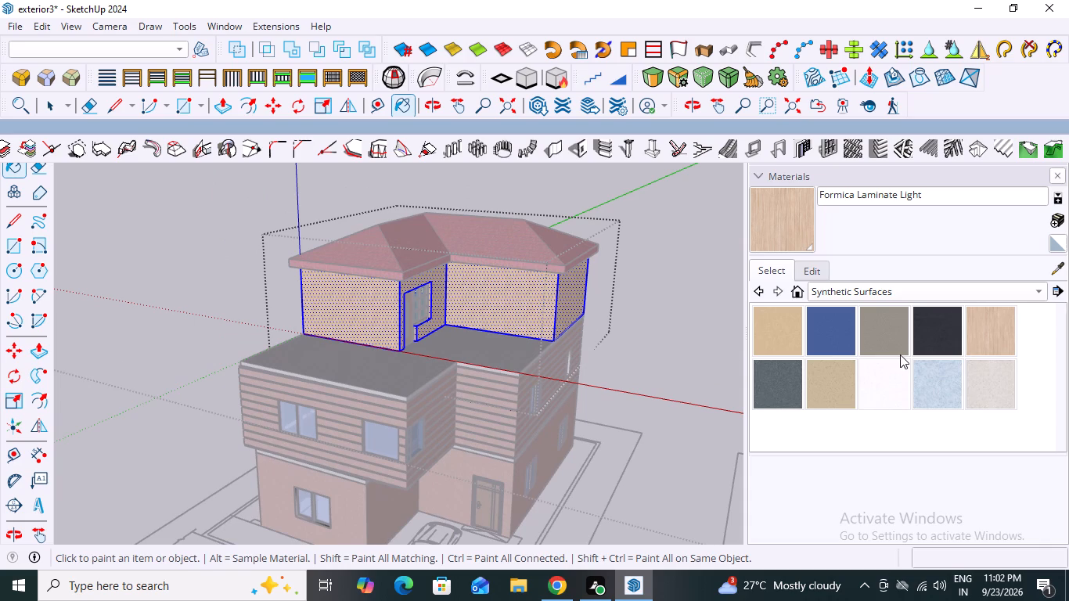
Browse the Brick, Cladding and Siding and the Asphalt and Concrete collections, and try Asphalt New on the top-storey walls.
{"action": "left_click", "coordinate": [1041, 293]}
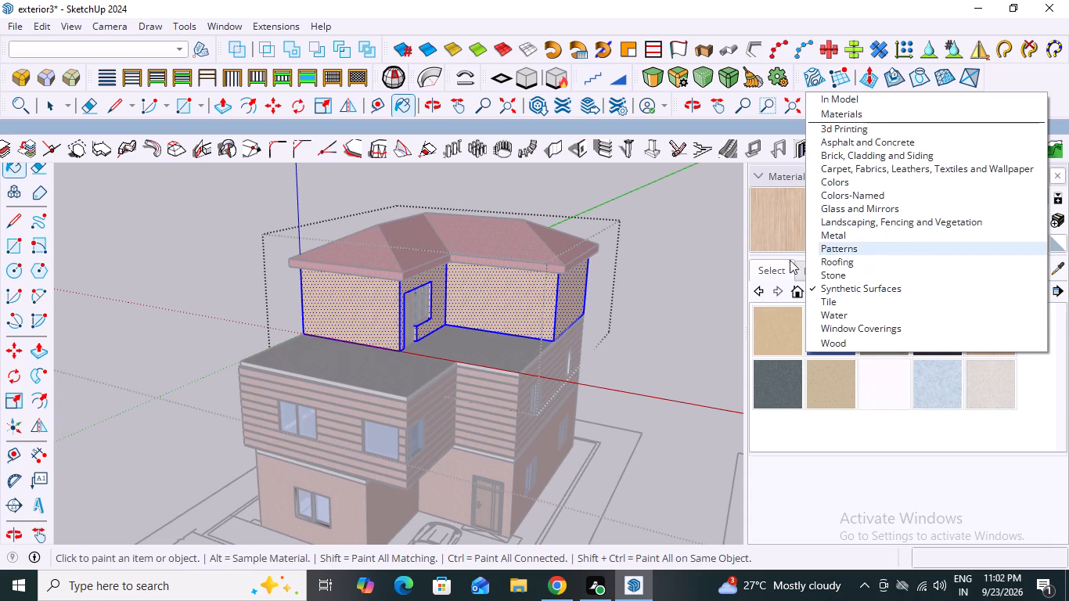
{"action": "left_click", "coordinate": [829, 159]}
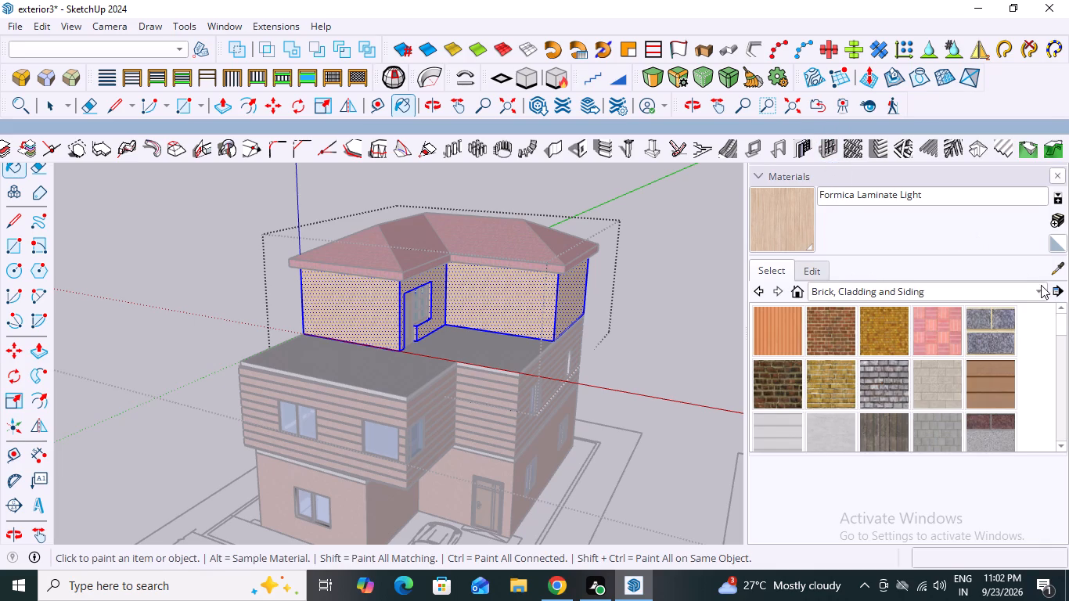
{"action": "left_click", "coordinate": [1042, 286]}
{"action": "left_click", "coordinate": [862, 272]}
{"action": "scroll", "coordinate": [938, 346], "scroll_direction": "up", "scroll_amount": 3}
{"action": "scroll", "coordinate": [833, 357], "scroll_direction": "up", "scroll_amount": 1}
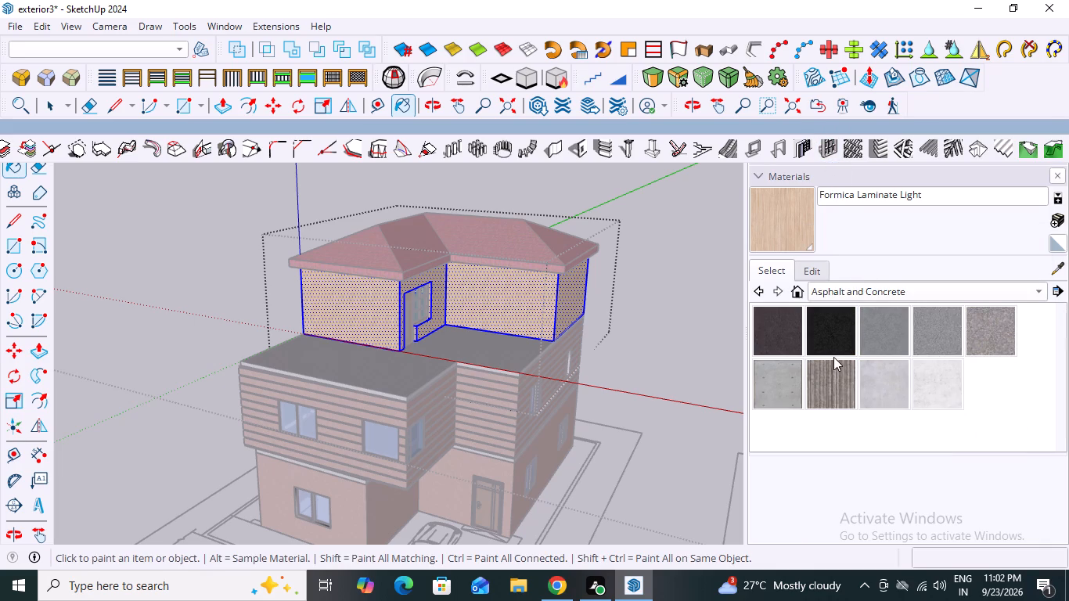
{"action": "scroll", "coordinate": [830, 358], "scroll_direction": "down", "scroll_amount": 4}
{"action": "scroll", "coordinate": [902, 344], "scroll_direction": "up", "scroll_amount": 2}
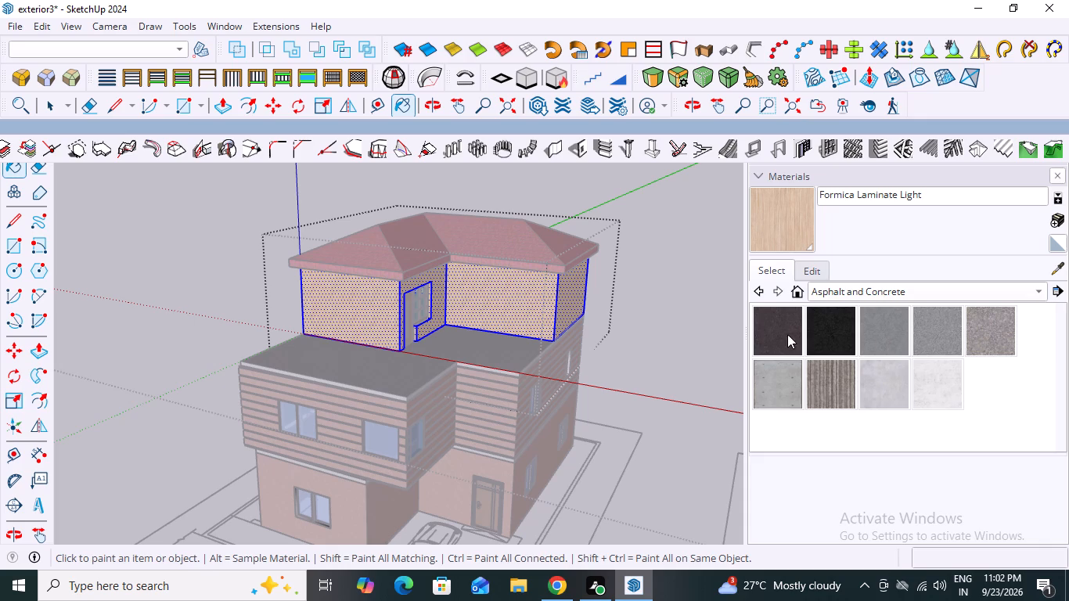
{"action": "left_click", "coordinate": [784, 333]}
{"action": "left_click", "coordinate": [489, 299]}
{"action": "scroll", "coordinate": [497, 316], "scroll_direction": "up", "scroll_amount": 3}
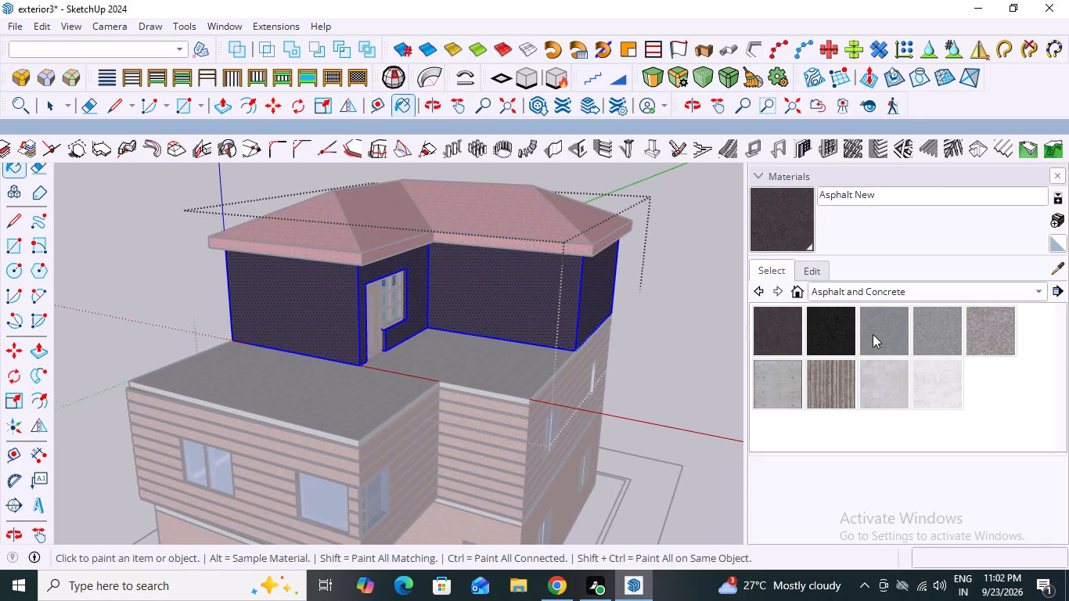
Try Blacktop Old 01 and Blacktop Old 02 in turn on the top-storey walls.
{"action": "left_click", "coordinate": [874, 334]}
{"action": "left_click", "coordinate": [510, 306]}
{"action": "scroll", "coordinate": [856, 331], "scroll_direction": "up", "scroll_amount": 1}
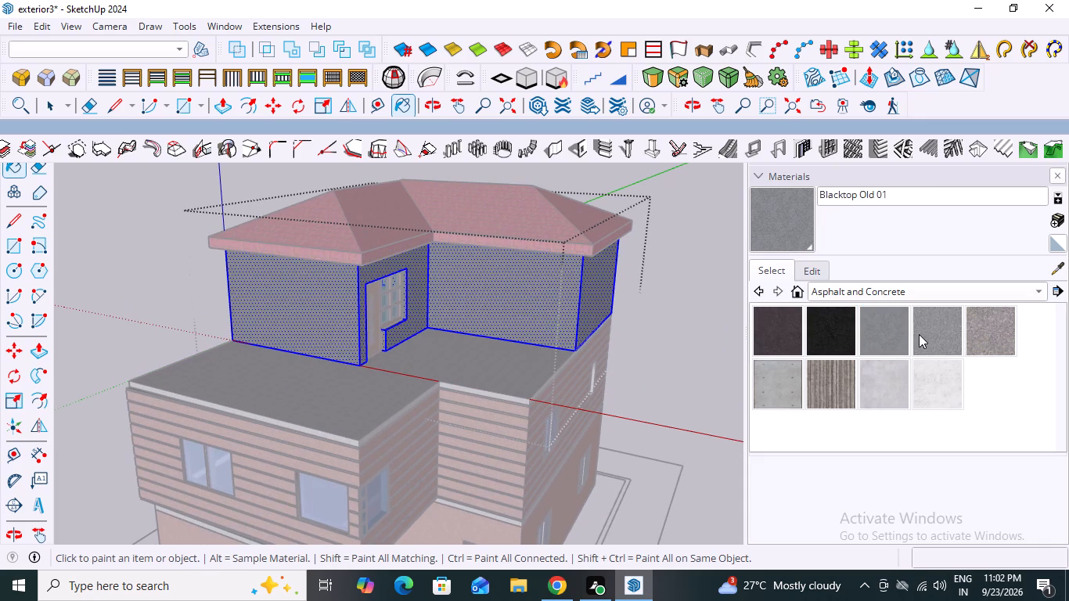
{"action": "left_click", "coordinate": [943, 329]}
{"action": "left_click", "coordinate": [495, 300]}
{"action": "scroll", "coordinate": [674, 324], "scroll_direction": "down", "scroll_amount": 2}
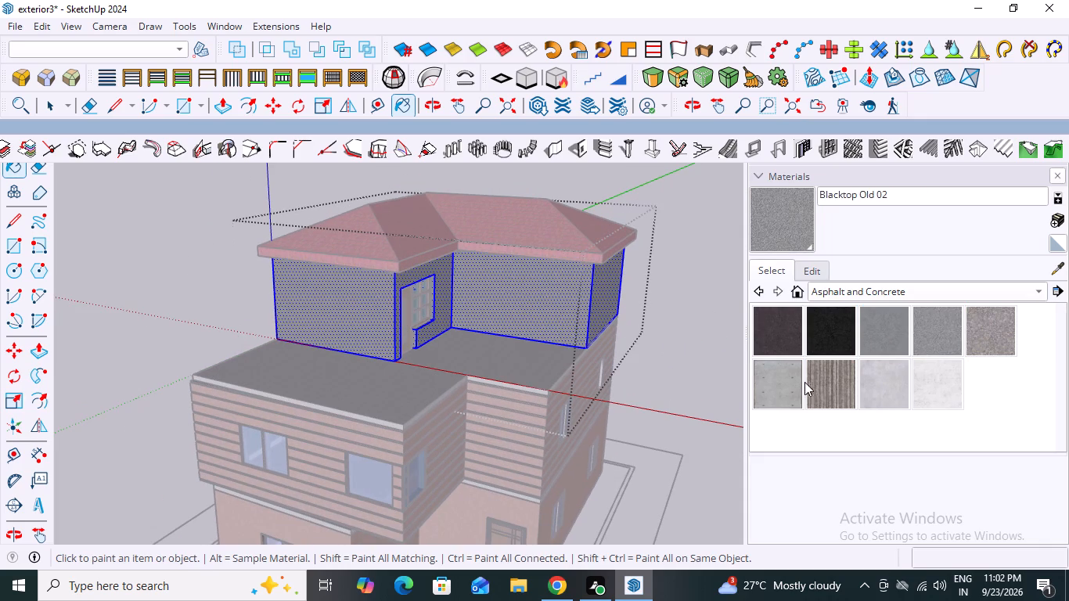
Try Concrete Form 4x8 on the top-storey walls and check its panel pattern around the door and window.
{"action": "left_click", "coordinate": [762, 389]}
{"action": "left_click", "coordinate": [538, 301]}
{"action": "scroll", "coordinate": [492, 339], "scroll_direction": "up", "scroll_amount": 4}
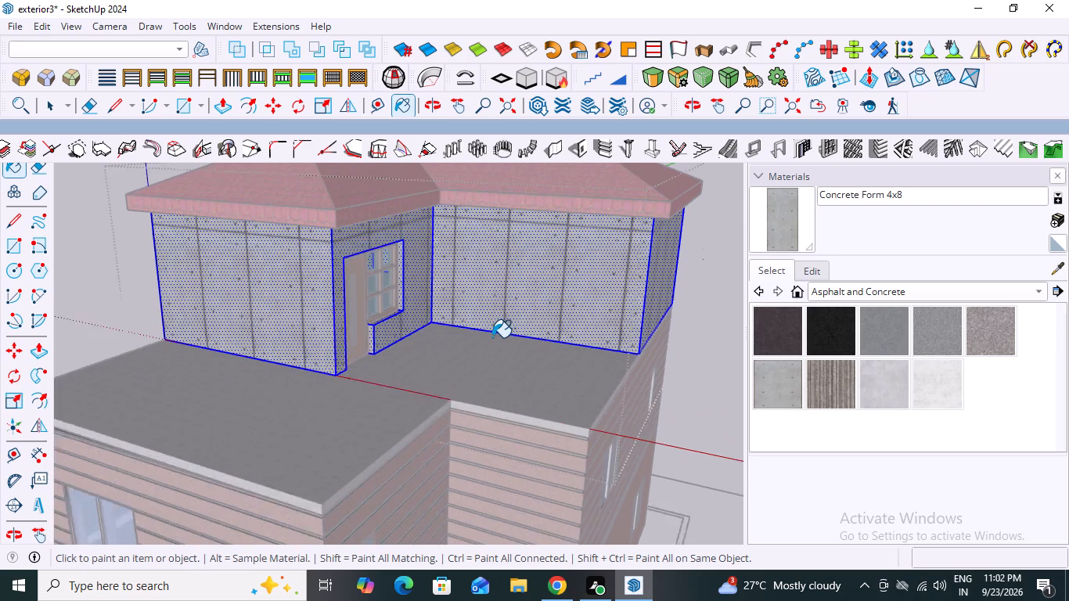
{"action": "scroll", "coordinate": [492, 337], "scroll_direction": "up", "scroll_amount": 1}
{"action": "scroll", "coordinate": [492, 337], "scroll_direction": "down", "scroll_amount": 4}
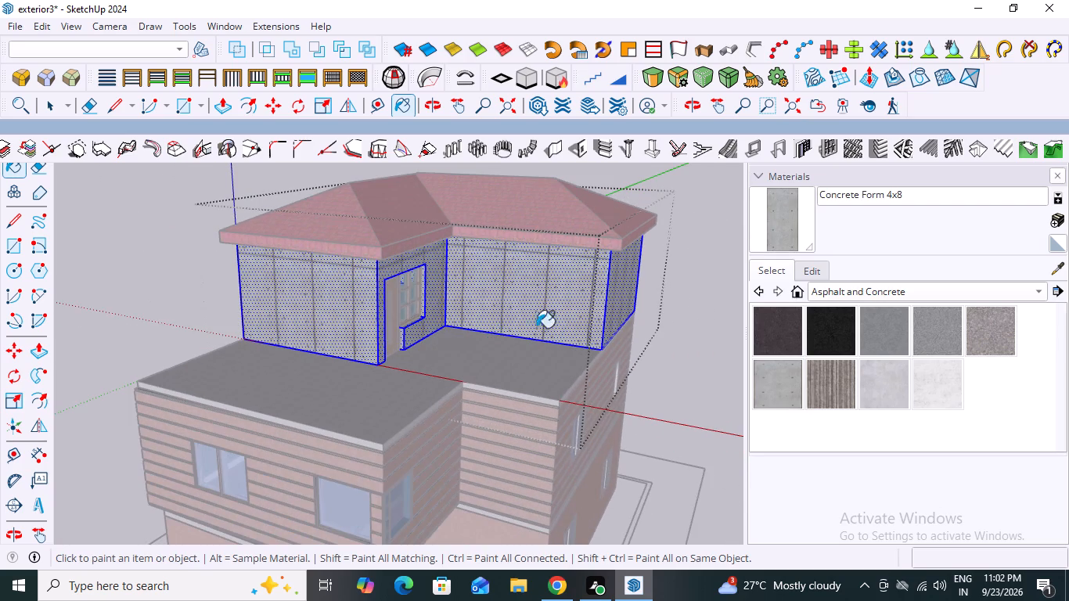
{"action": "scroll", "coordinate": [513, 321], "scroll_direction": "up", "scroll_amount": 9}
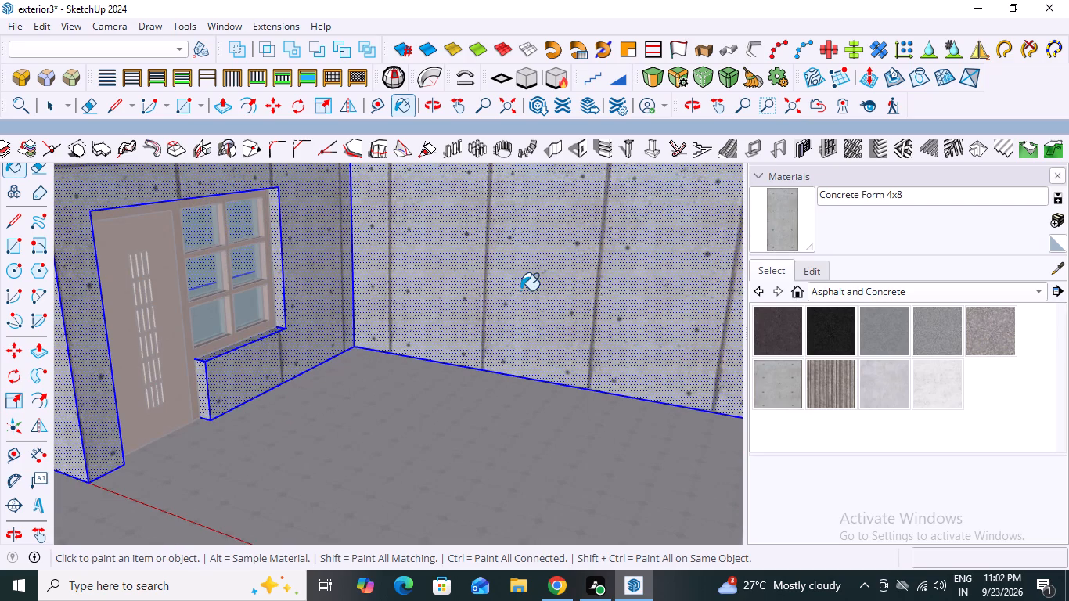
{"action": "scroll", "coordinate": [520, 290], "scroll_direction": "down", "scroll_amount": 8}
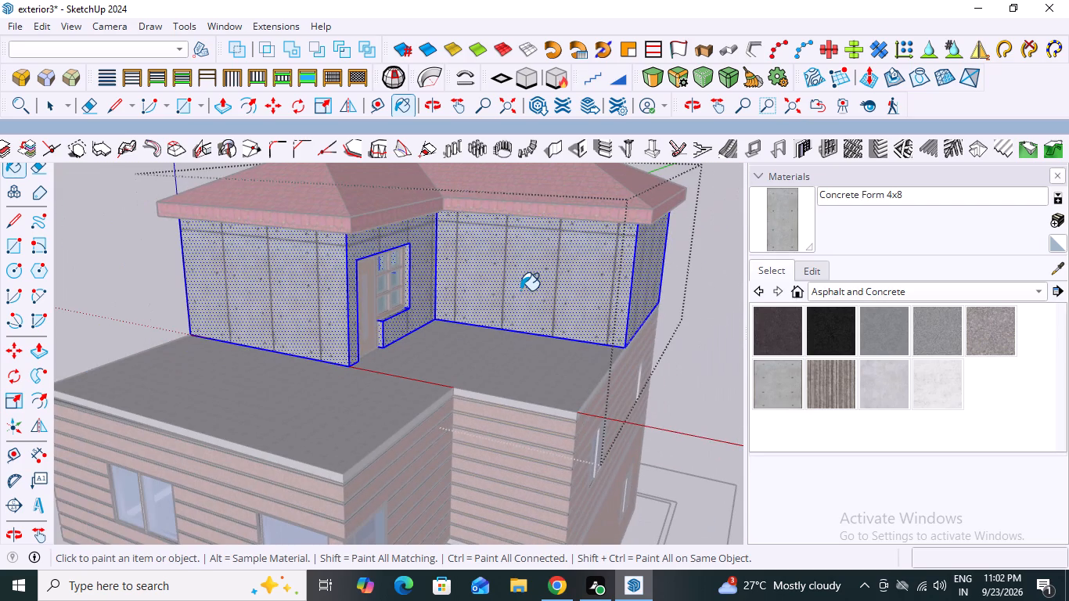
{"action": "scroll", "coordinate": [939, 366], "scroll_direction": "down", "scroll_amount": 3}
Paint the top-storey walls with Concrete Scored Jointless from Asphalt and Concrete and close the walls group.
{"action": "left_click", "coordinate": [848, 387]}
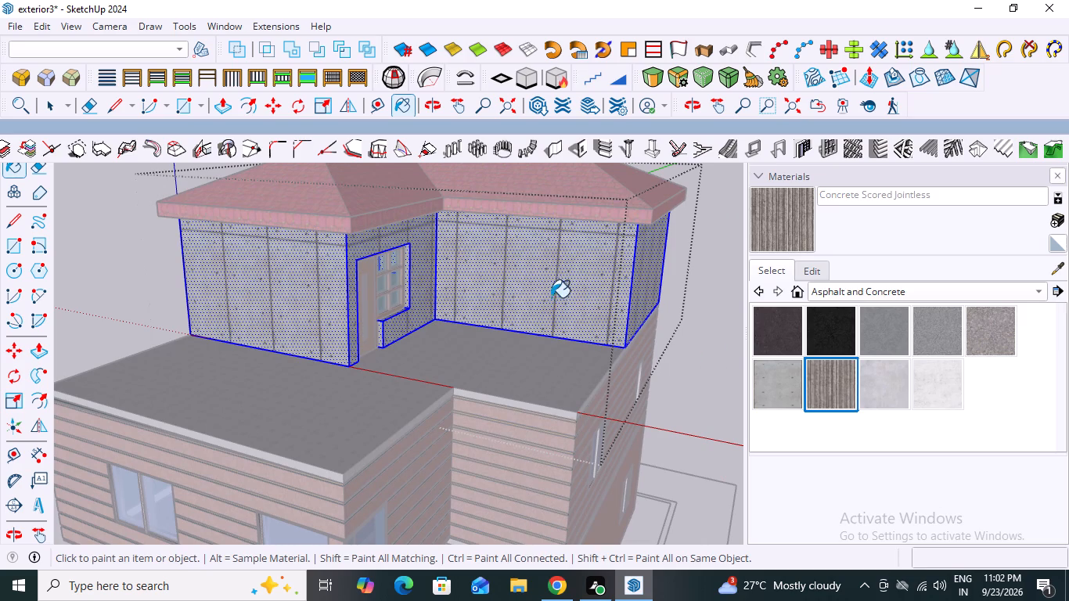
{"action": "left_click", "coordinate": [542, 293]}
{"action": "scroll", "coordinate": [452, 330], "scroll_direction": "up", "scroll_amount": 5}
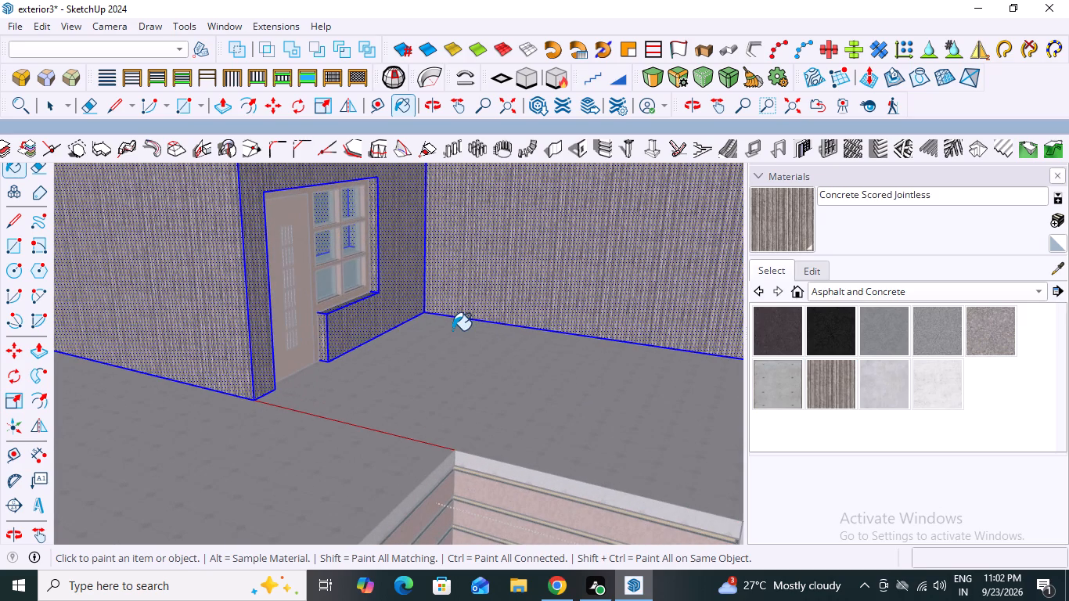
{"action": "scroll", "coordinate": [452, 330], "scroll_direction": "down", "scroll_amount": 10}
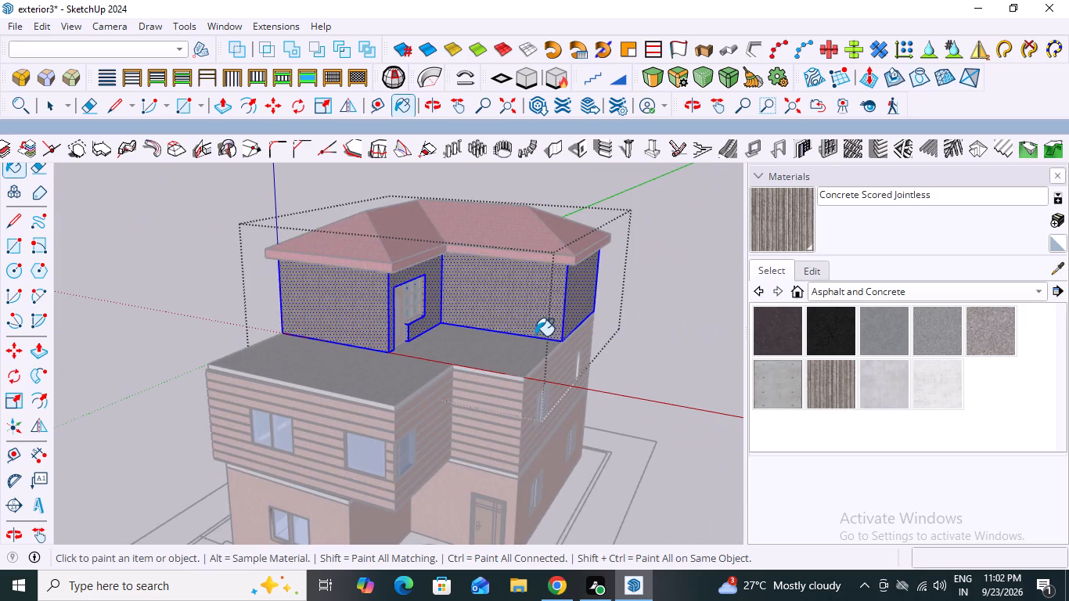
{"action": "key", "text": "space"}
{"action": "left_click", "coordinate": [685, 252]}
{"action": "left_click", "coordinate": [685, 252]}
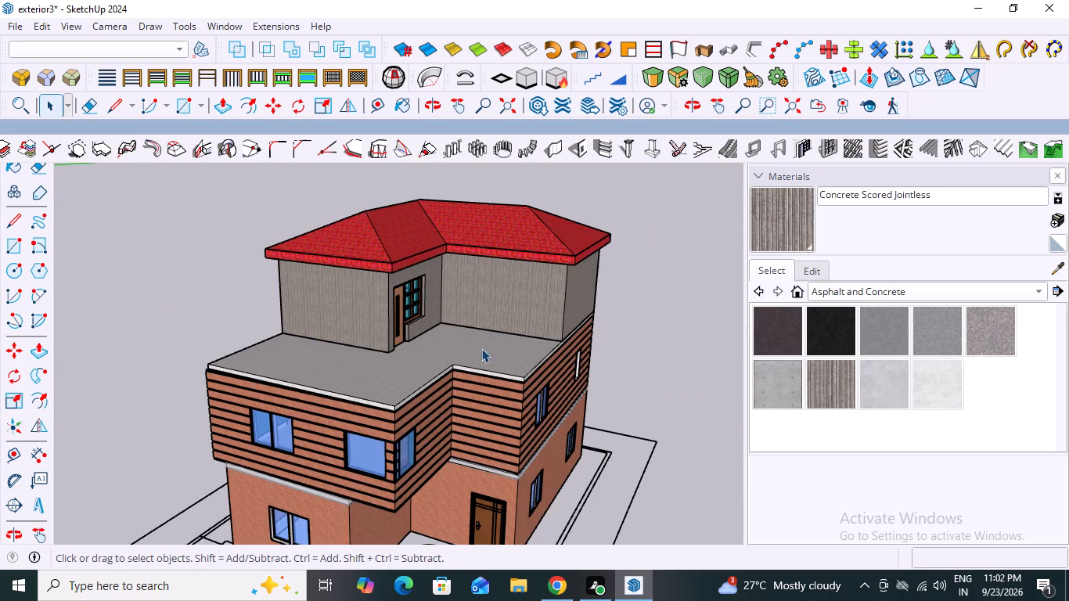
Examine the scored-concrete top storey against the roof, terrace slab and cladding from several sides and distances.
{"action": "middle_click_drag", "start_coordinate": [580, 367], "coordinate": [721, 340]}
{"action": "scroll", "coordinate": [391, 333], "scroll_direction": "up", "scroll_amount": 9}
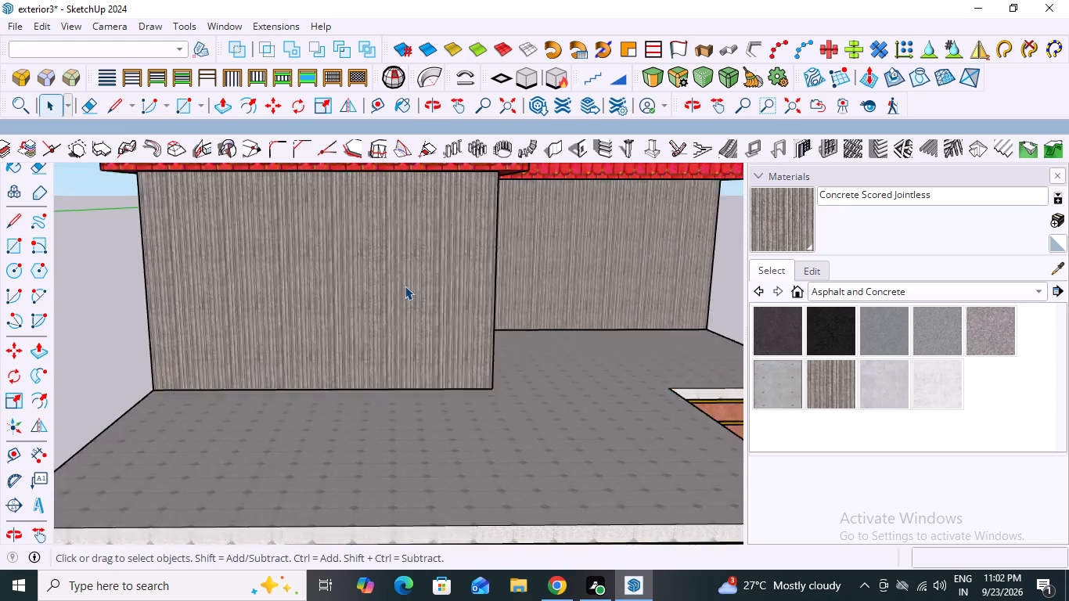
{"action": "scroll", "coordinate": [405, 286], "scroll_direction": "up", "scroll_amount": 10}
{"action": "scroll", "coordinate": [427, 295], "scroll_direction": "down", "scroll_amount": 12}
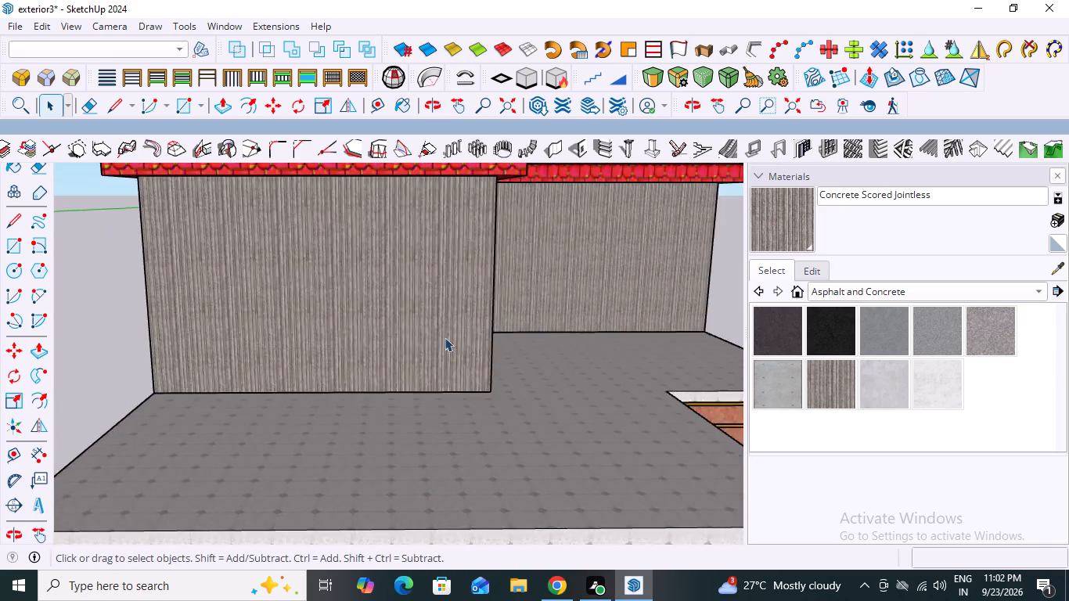
{"action": "scroll", "coordinate": [445, 337], "scroll_direction": "down", "scroll_amount": 9}
{"action": "middle_click_drag", "start_coordinate": [577, 344], "coordinate": [386, 317]}
{"action": "scroll", "coordinate": [495, 324], "scroll_direction": "up", "scroll_amount": 4}
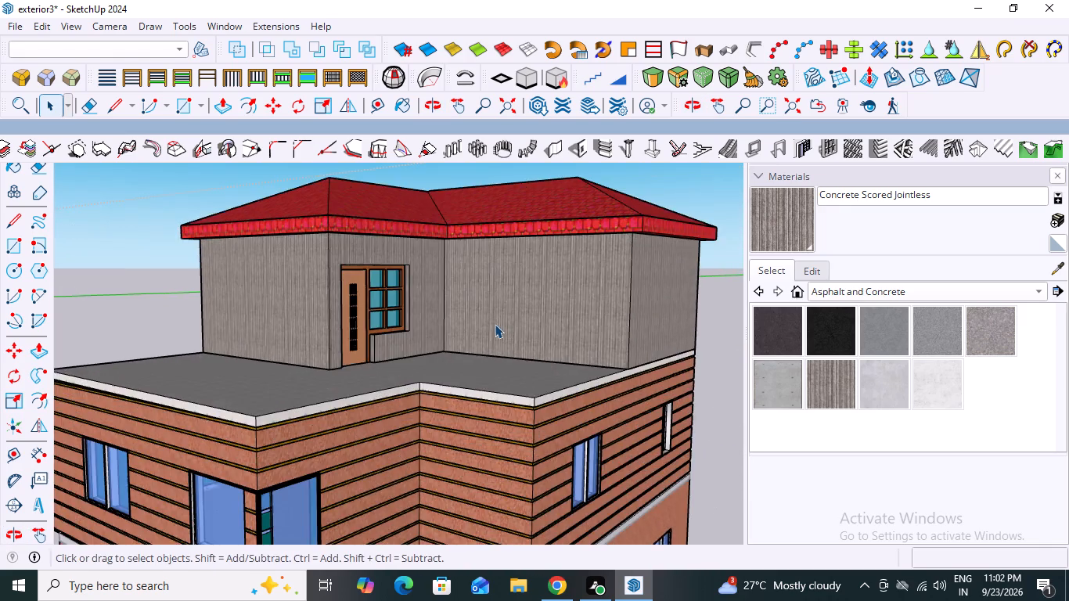
{"action": "scroll", "coordinate": [495, 325], "scroll_direction": "down", "scroll_amount": 13}
{"action": "middle_click_drag", "start_coordinate": [534, 365], "coordinate": [655, 408]}
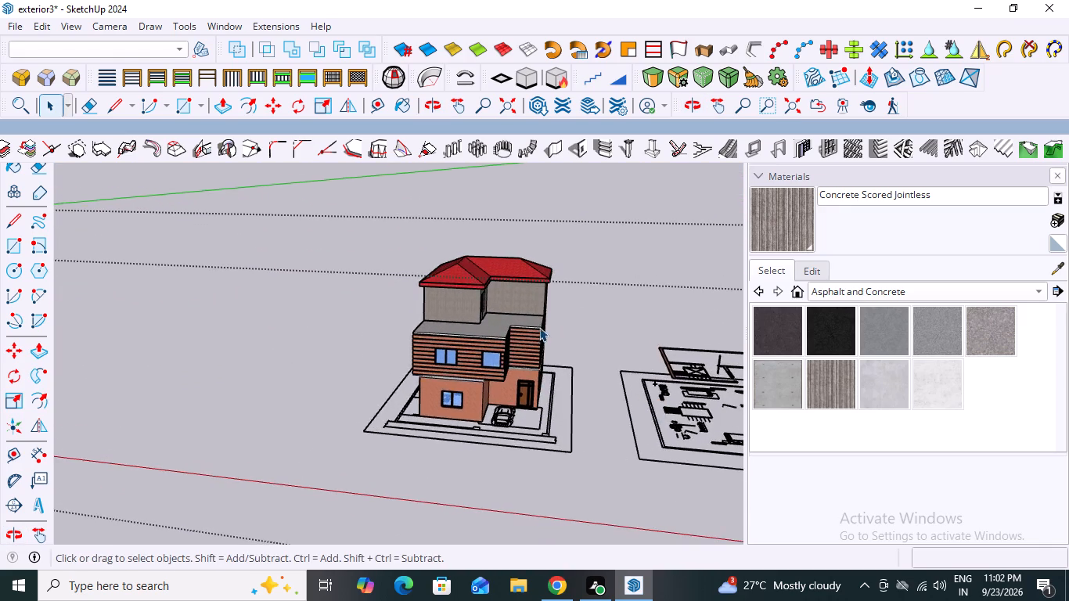
Examine the scored-concrete top storey together with the cladding, brickwork, terrace slab and roof from several sides and distances.
{"action": "scroll", "coordinate": [538, 326], "scroll_direction": "up", "scroll_amount": 6}
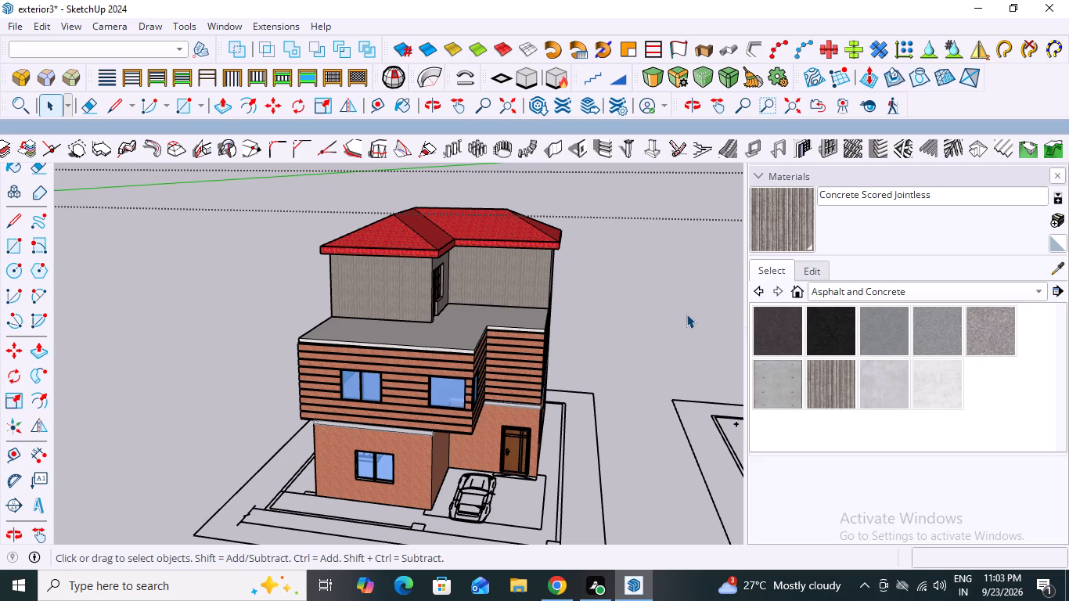
{"action": "scroll", "coordinate": [451, 467], "scroll_direction": "up", "scroll_amount": 2}
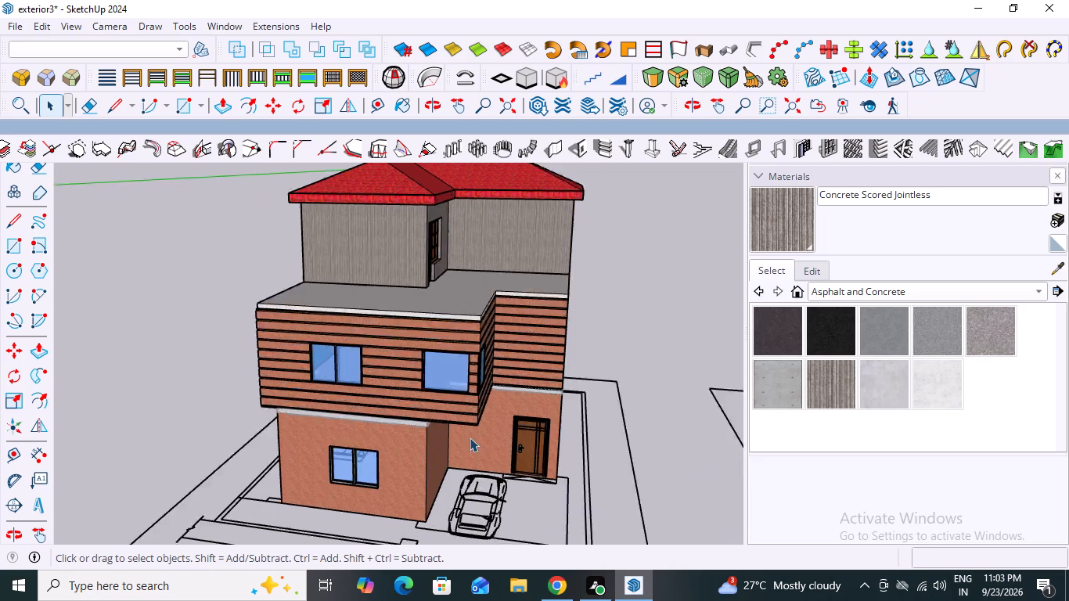
{"action": "scroll", "coordinate": [470, 437], "scroll_direction": "up", "scroll_amount": 8}
{"action": "middle_click_drag", "start_coordinate": [665, 379], "coordinate": [315, 329]}
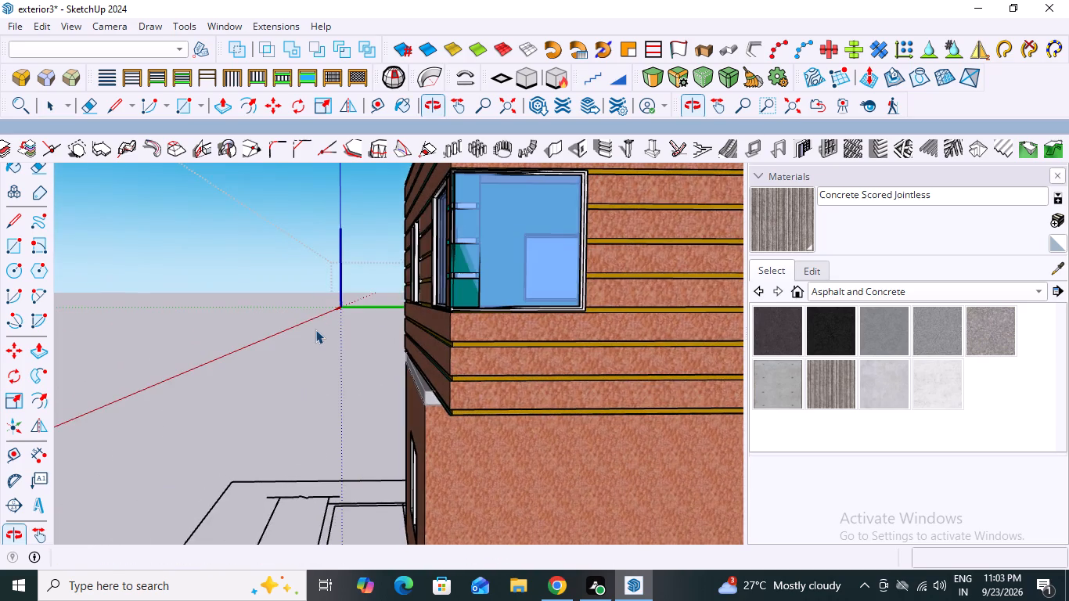
{"action": "scroll", "coordinate": [315, 329], "scroll_direction": "down", "scroll_amount": 9}
{"action": "middle_click_drag", "start_coordinate": [335, 358], "coordinate": [673, 370]}
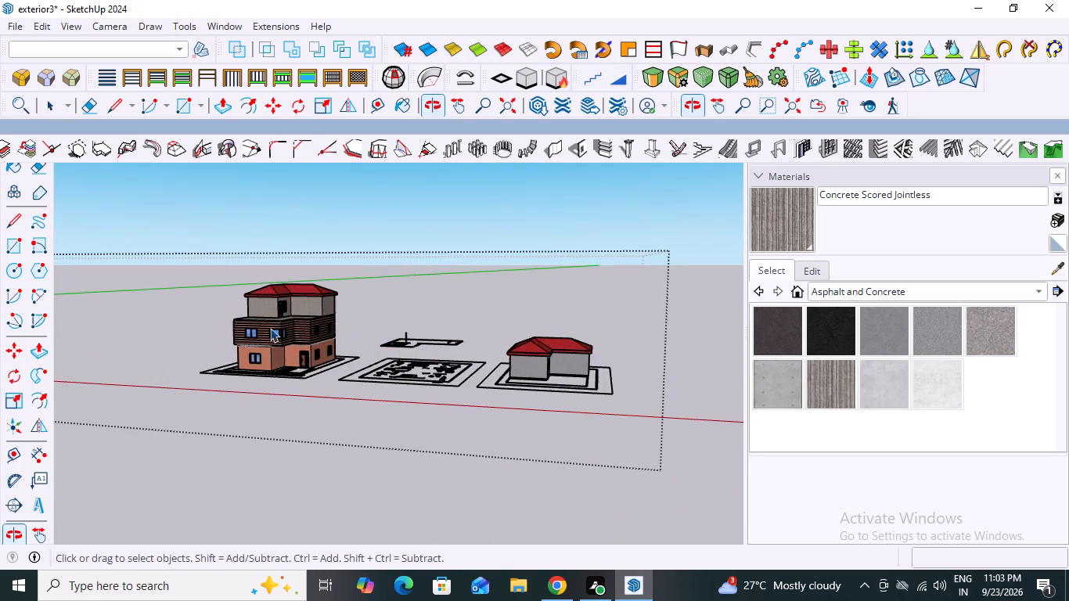
{"action": "middle_click_drag", "start_coordinate": [199, 330], "coordinate": [380, 355]}
{"action": "scroll", "coordinate": [281, 383], "scroll_direction": "up", "scroll_amount": 14}
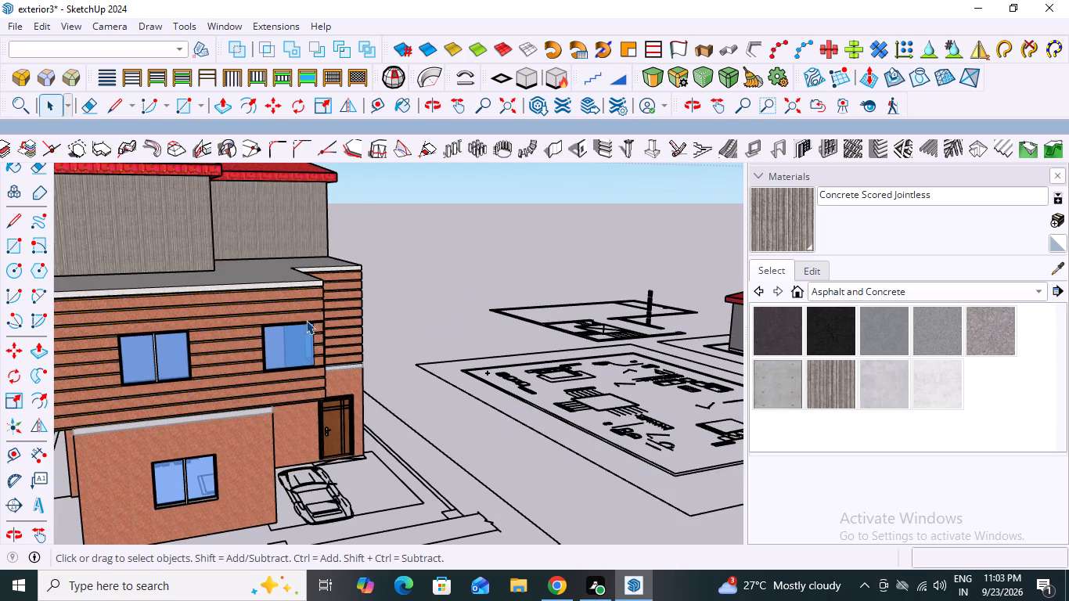
{"action": "scroll", "coordinate": [340, 279], "scroll_direction": "down", "scroll_amount": 6}
{"action": "middle_click_drag", "start_coordinate": [371, 320], "coordinate": [207, 334]}
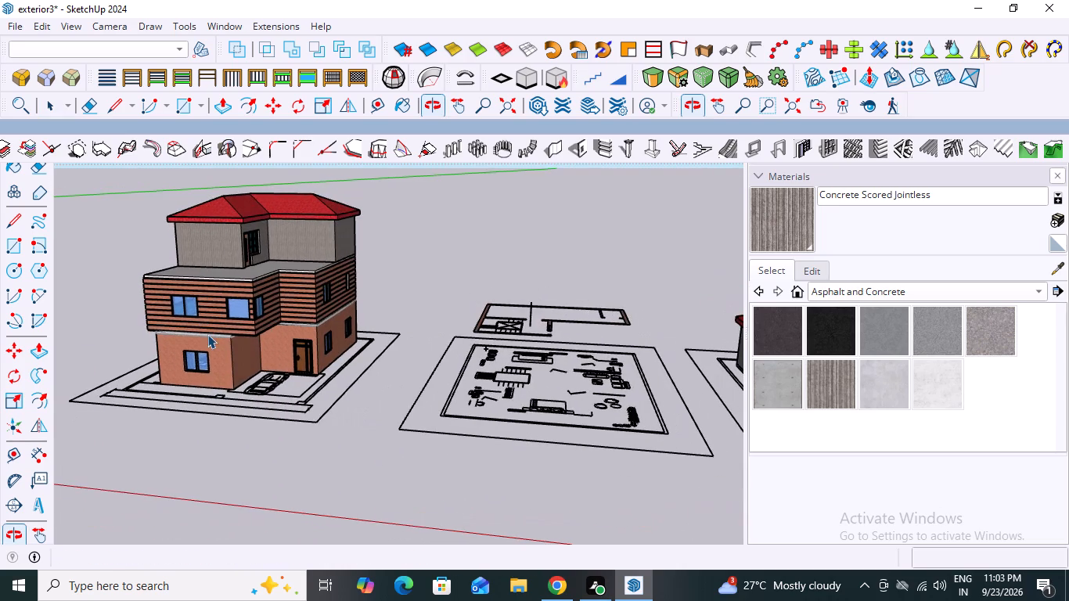
{"action": "scroll", "coordinate": [298, 359], "scroll_direction": "up", "scroll_amount": 4}
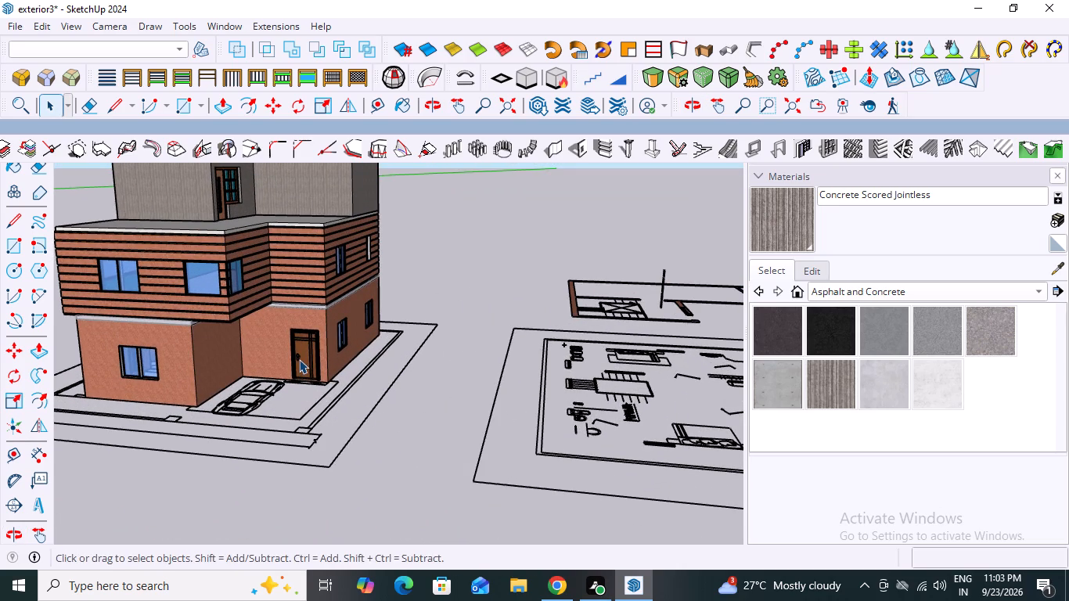
{"action": "scroll", "coordinate": [304, 305], "scroll_direction": "up", "scroll_amount": 8}
{"action": "scroll", "coordinate": [326, 325], "scroll_direction": "down", "scroll_amount": 2}
{"action": "scroll", "coordinate": [326, 325], "scroll_direction": "up", "scroll_amount": 3}
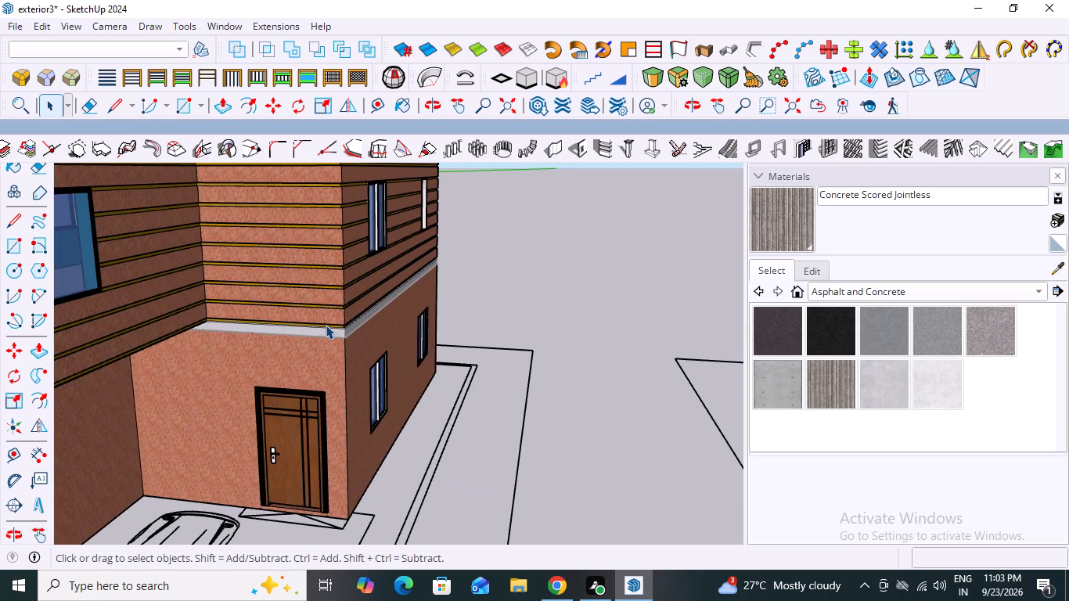
{"action": "scroll", "coordinate": [326, 325], "scroll_direction": "down", "scroll_amount": 13}
{"action": "middle_click_drag", "start_coordinate": [252, 245], "coordinate": [273, 270]}
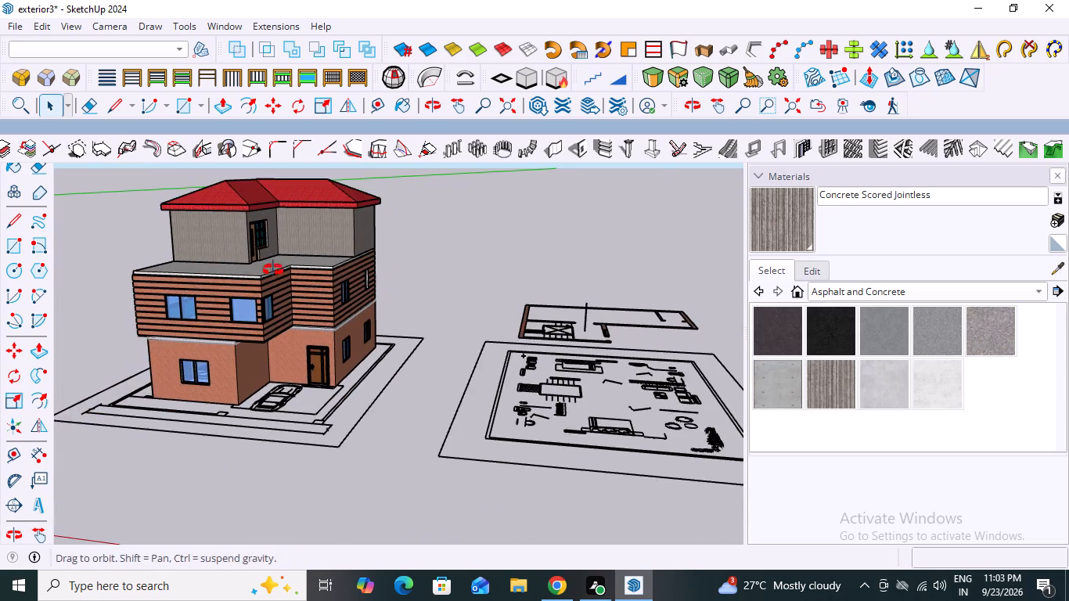
{"action": "middle_click_drag", "start_coordinate": [273, 270], "coordinate": [291, 287]}
{"action": "scroll", "coordinate": [215, 273], "scroll_direction": "up", "scroll_amount": 10}
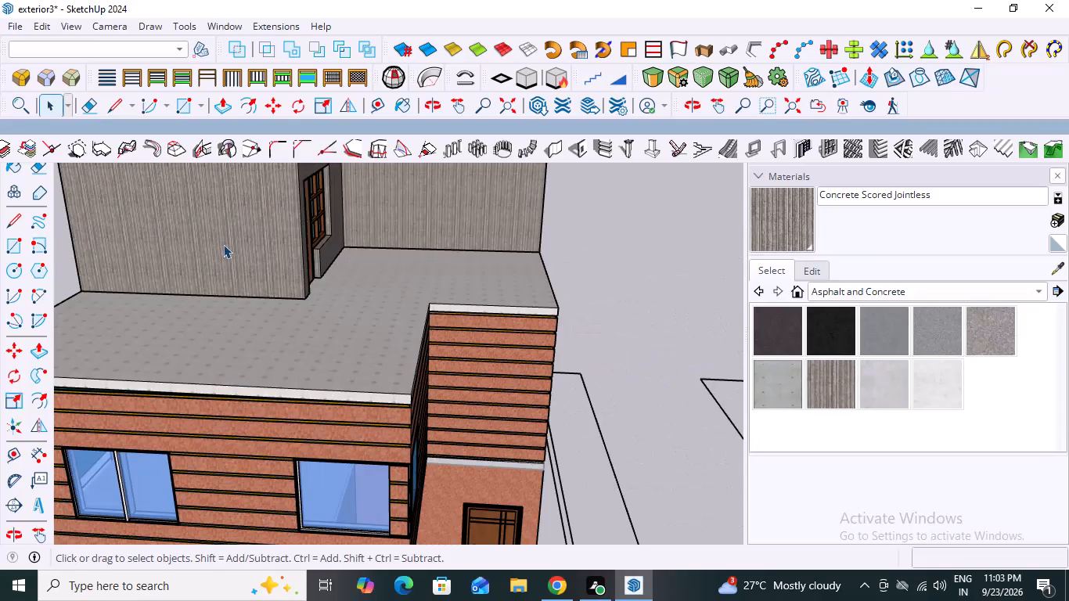
{"action": "scroll", "coordinate": [223, 244], "scroll_direction": "down", "scroll_amount": 15}
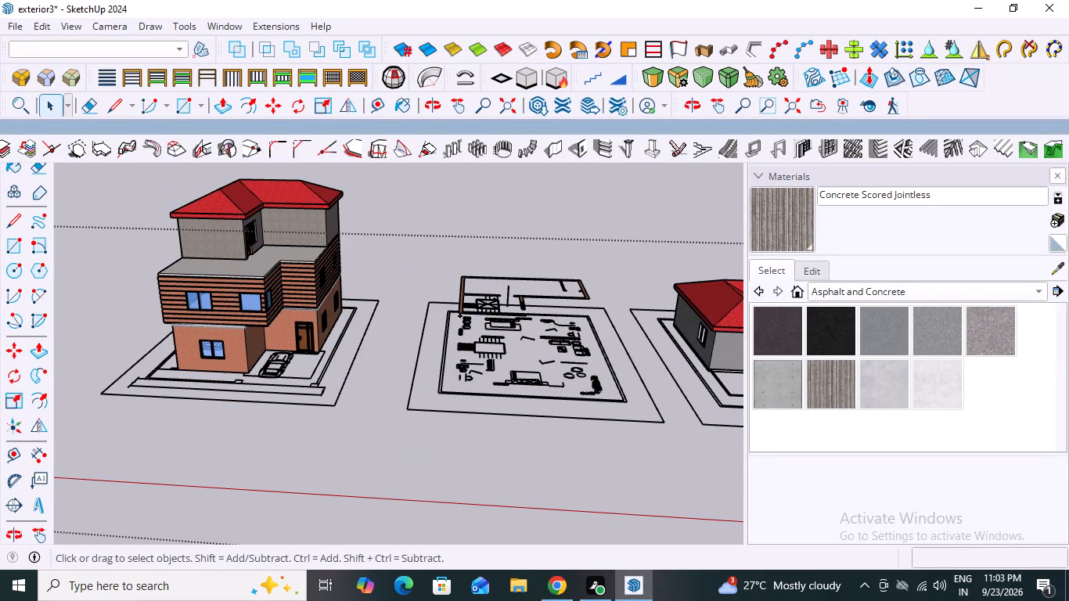
{"action": "middle_click_drag", "start_coordinate": [241, 215], "coordinate": [430, 164]}
{"action": "scroll", "coordinate": [196, 240], "scroll_direction": "up", "scroll_amount": 14}
{"action": "middle_click_drag", "start_coordinate": [215, 256], "coordinate": [363, 261]}
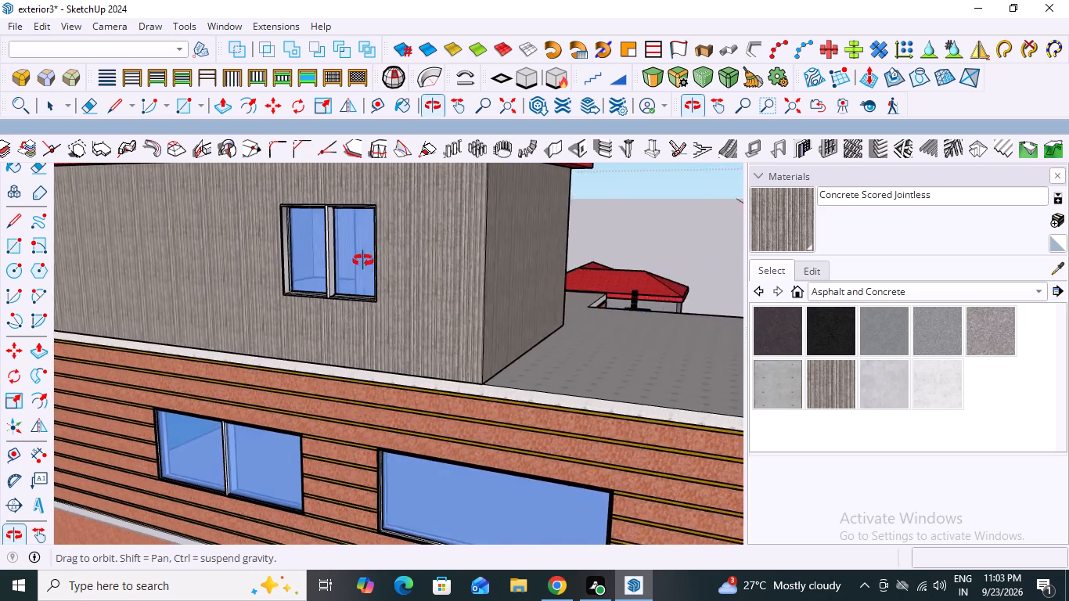
{"action": "middle_click_drag", "start_coordinate": [363, 261], "coordinate": [97, 258]}
{"action": "scroll", "coordinate": [329, 269], "scroll_direction": "down", "scroll_amount": 3}
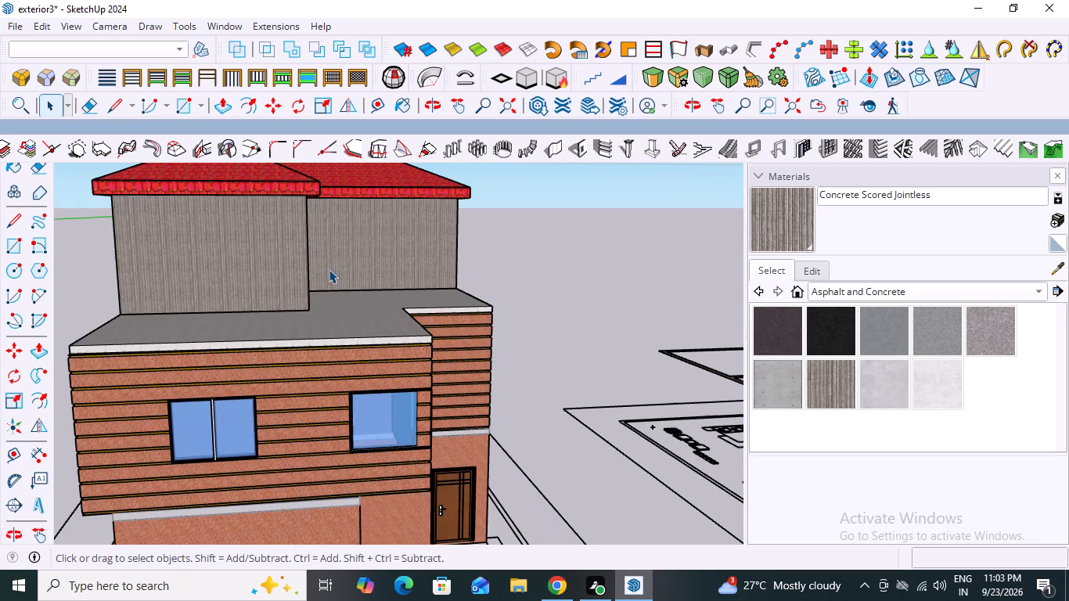
Create a new material from Concrete Scored Jointless, trying several tints and settling on a medium olive green.
{"action": "left_click", "coordinate": [1056, 218]}
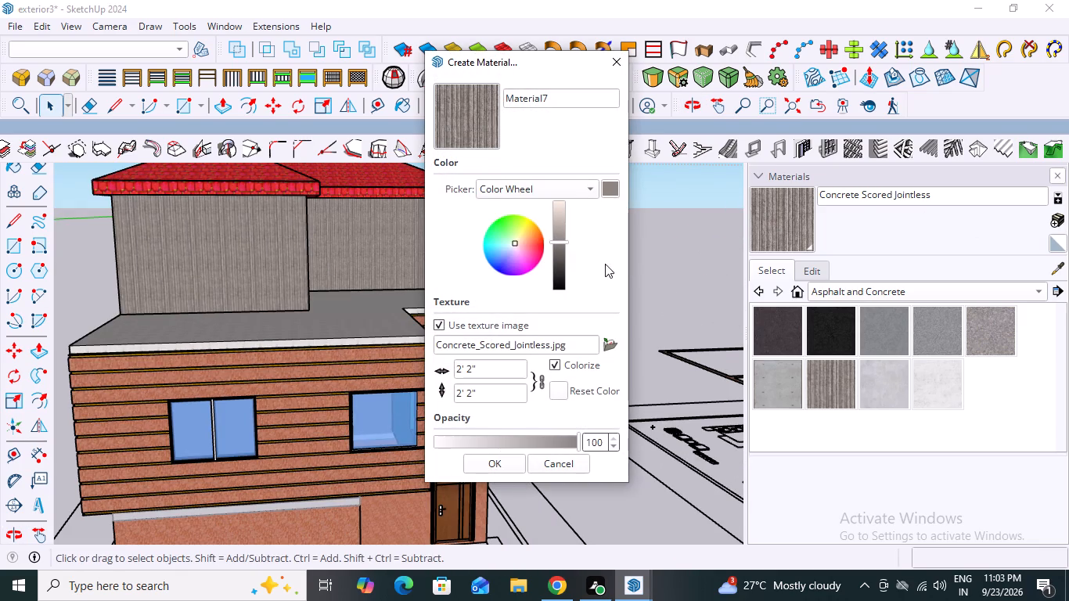
{"action": "left_click_drag", "start_coordinate": [515, 239], "coordinate": [520, 252]}
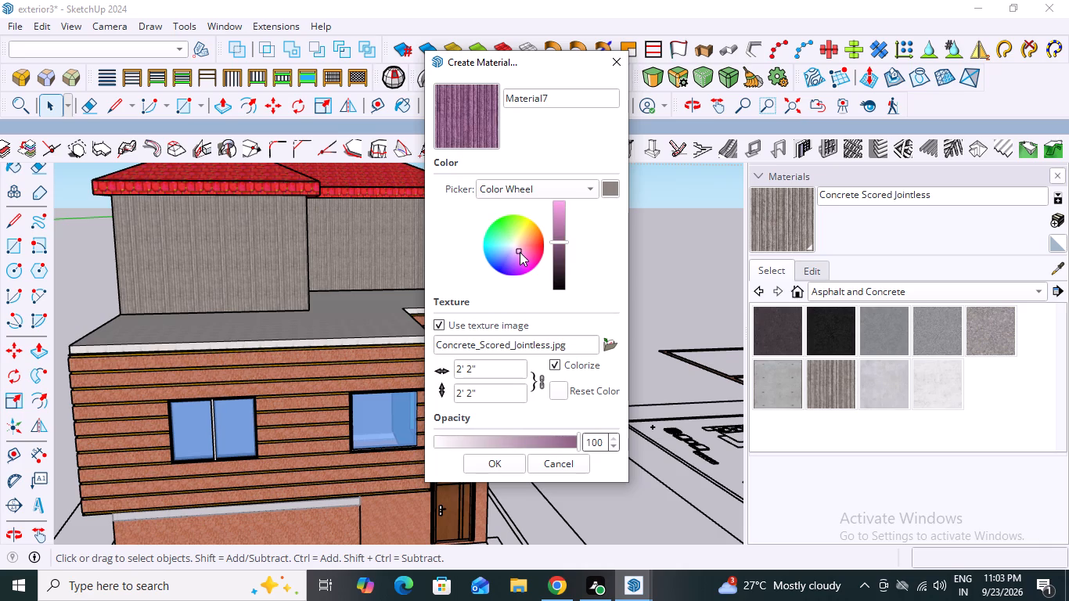
{"action": "left_click_drag", "start_coordinate": [520, 252], "coordinate": [539, 262]}
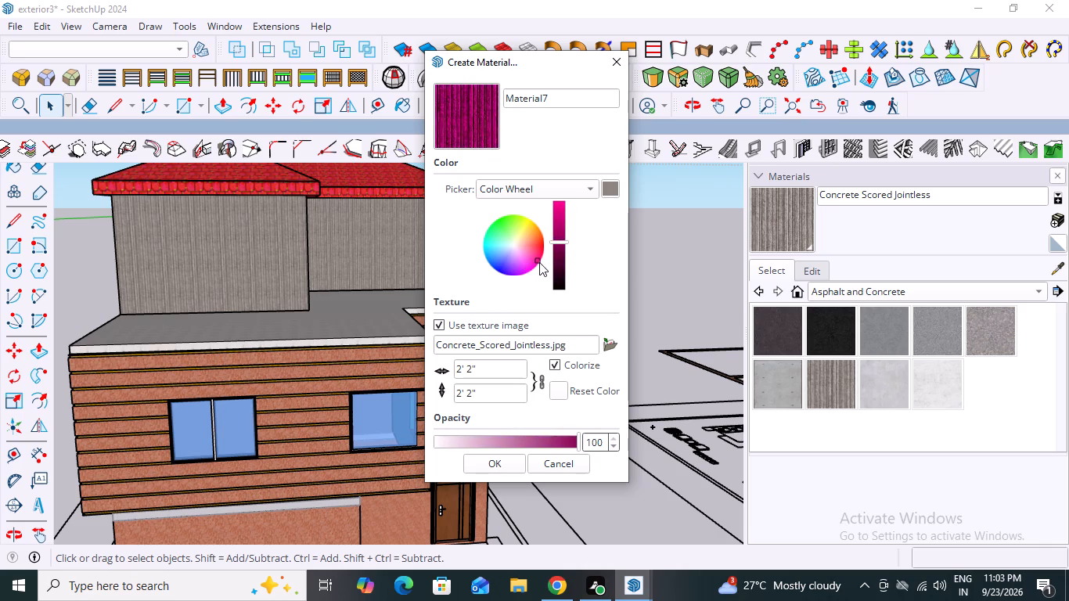
{"action": "left_click_drag", "start_coordinate": [539, 262], "coordinate": [522, 219]}
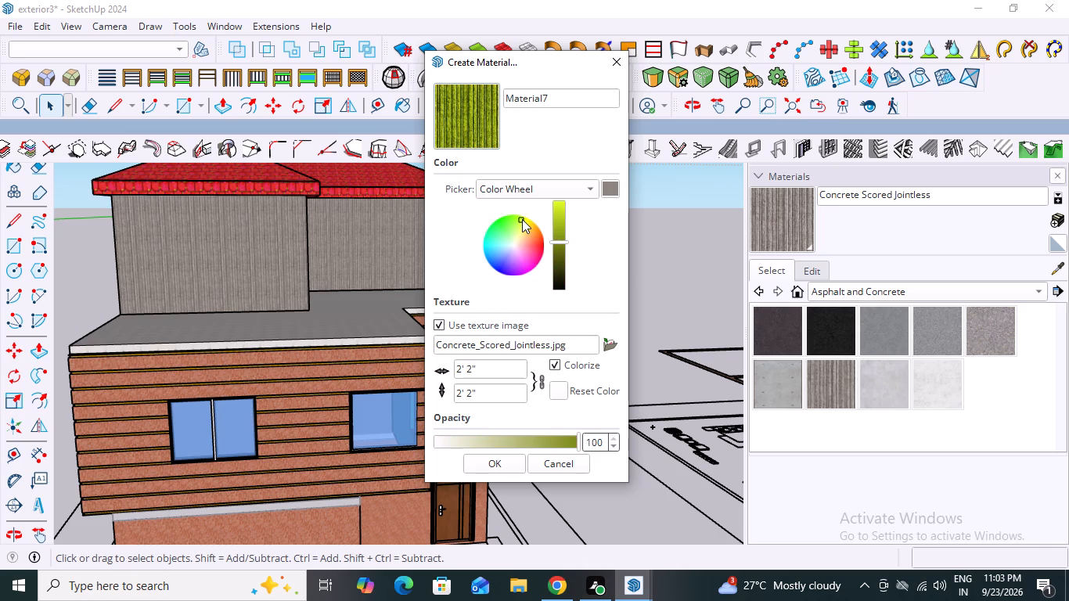
{"action": "left_click_drag", "start_coordinate": [522, 219], "coordinate": [517, 227]}
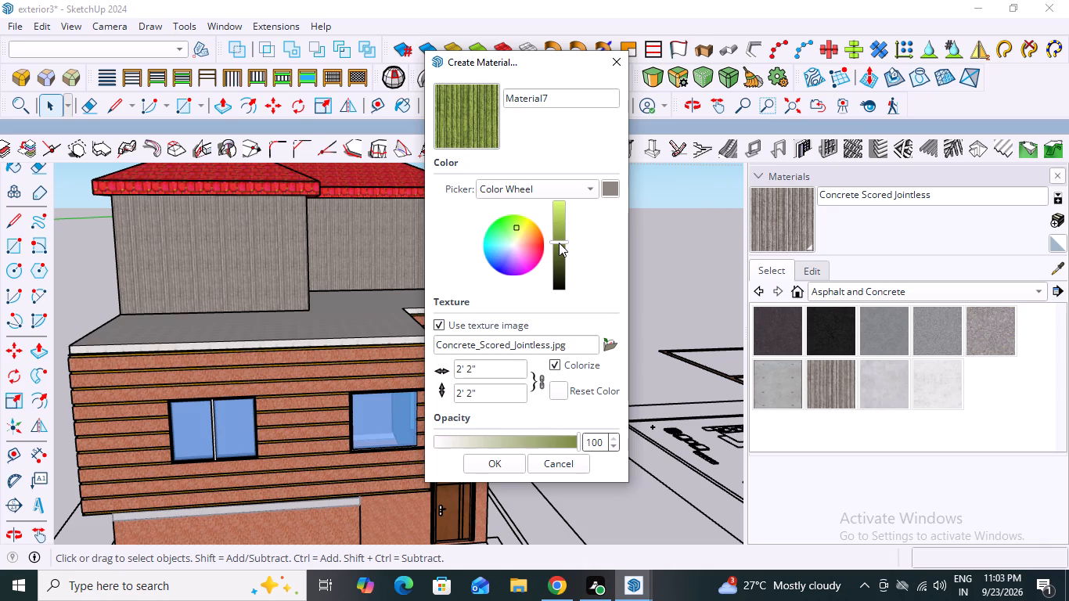
{"action": "left_click_drag", "start_coordinate": [558, 239], "coordinate": [566, 221]}
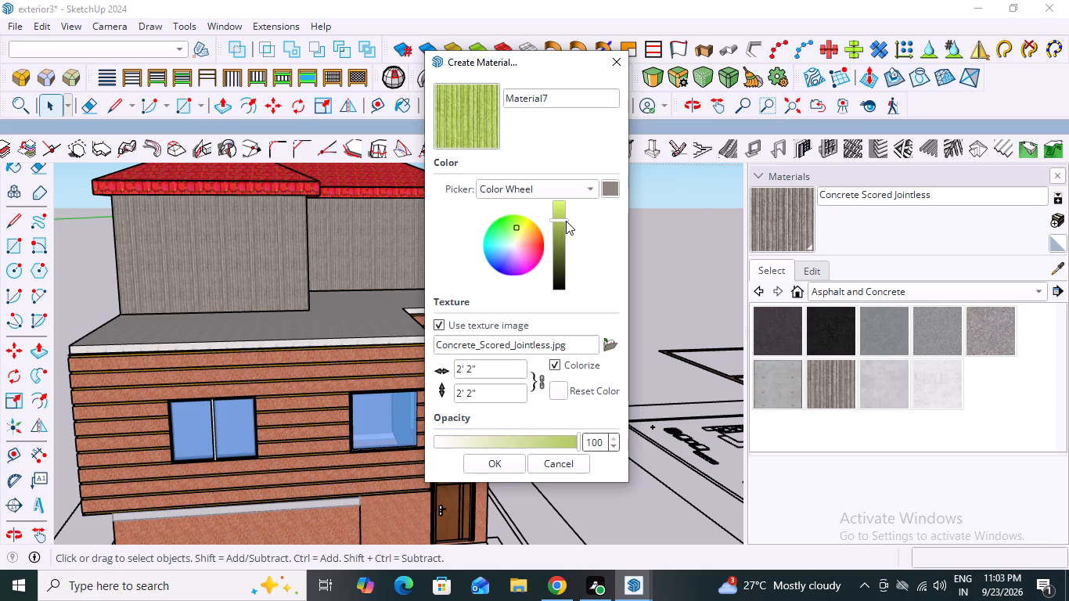
{"action": "left_click_drag", "start_coordinate": [566, 221], "coordinate": [569, 237]}
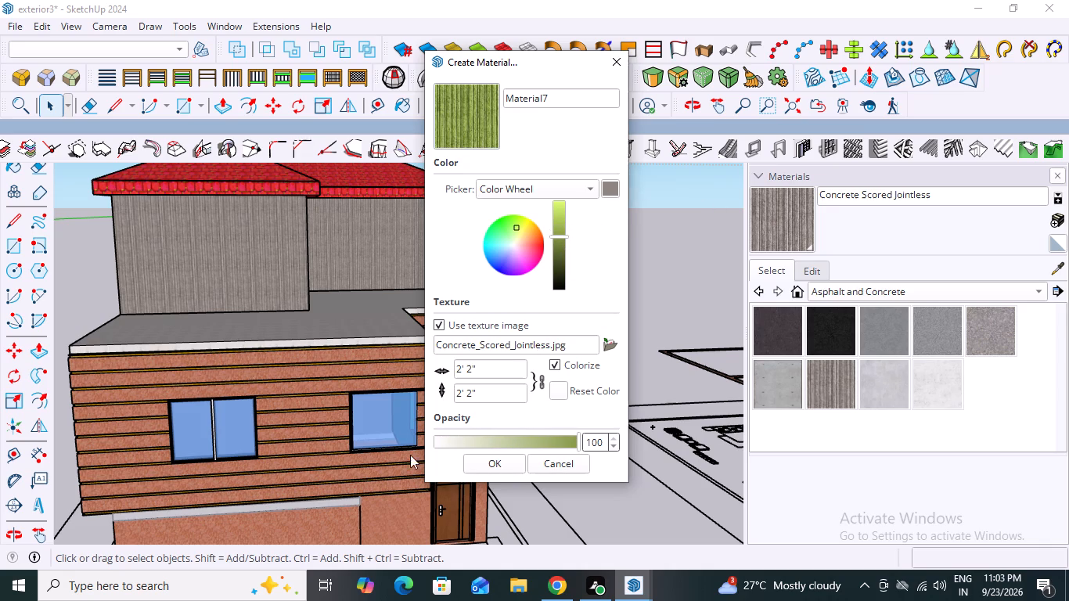
{"action": "left_click", "coordinate": [500, 459]}
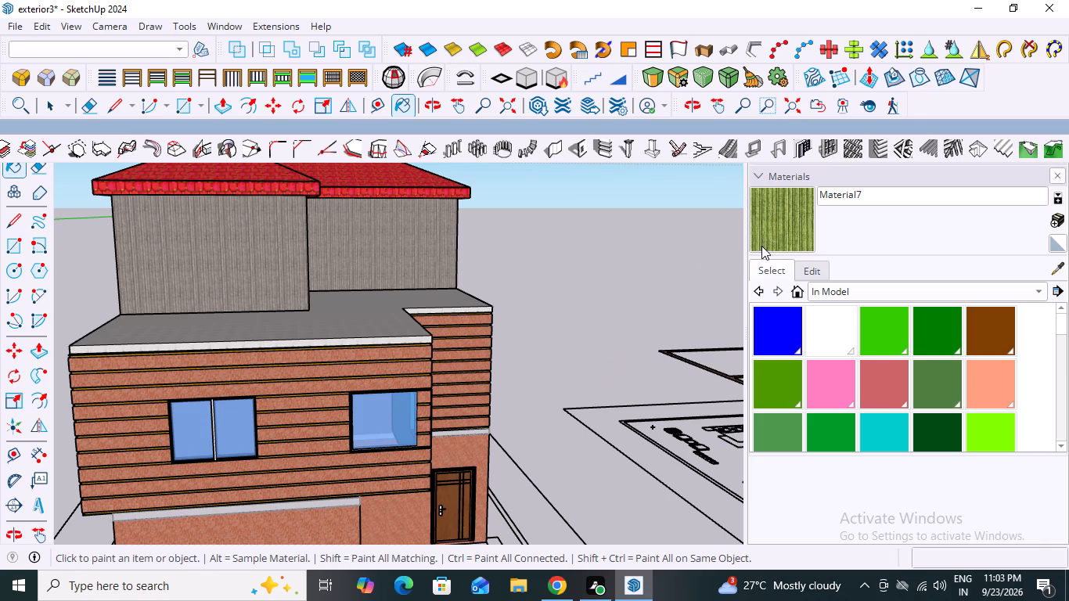
Open the top-storey walls group and paint its two front wall faces with the new green scored concrete.
{"action": "left_click", "coordinate": [373, 243]}
{"action": "scroll", "coordinate": [362, 249], "scroll_direction": "down", "scroll_amount": 7}
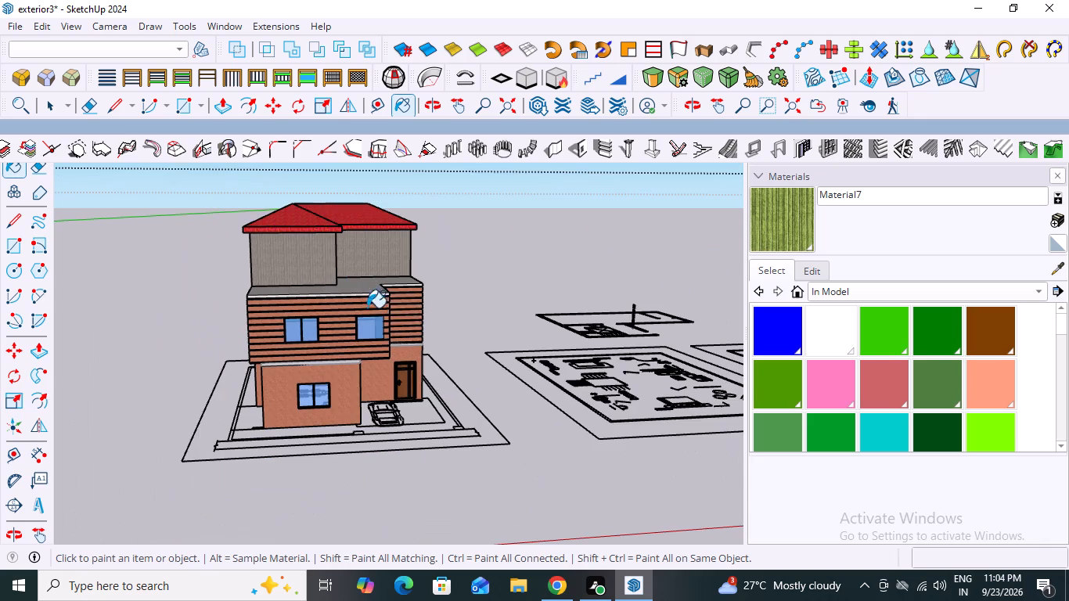
{"action": "key", "text": "space"}
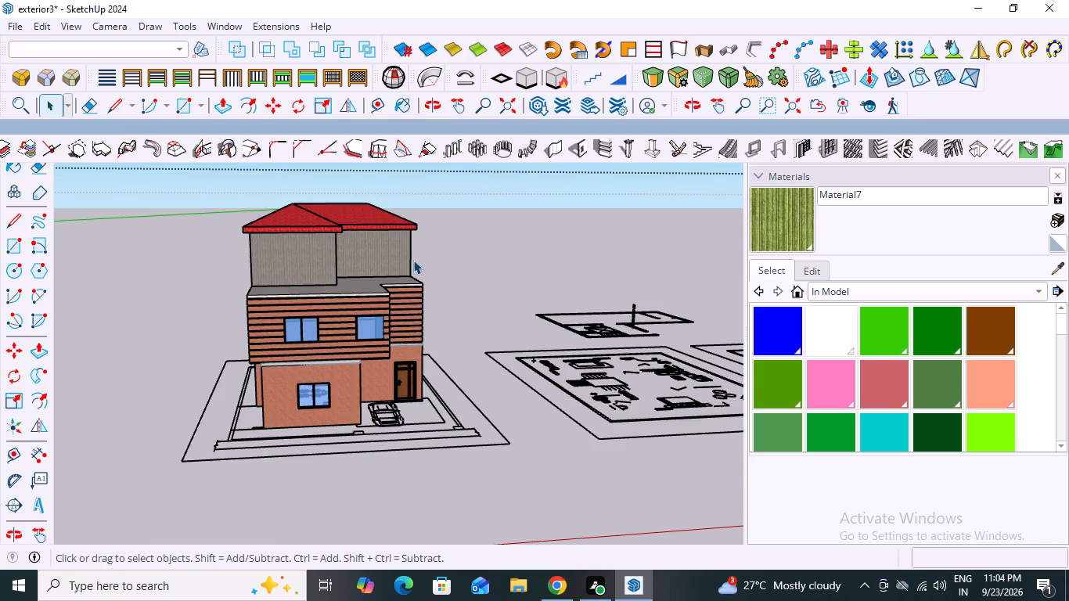
{"action": "double_click", "coordinate": [387, 250]}
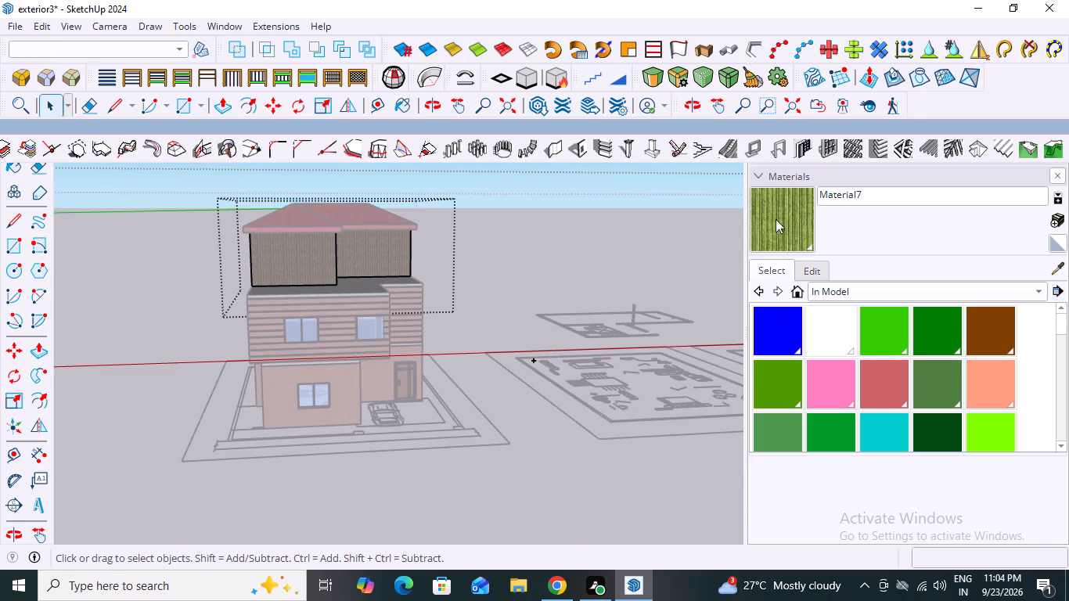
{"action": "left_click", "coordinate": [363, 254]}
{"action": "double_click", "coordinate": [364, 254]}
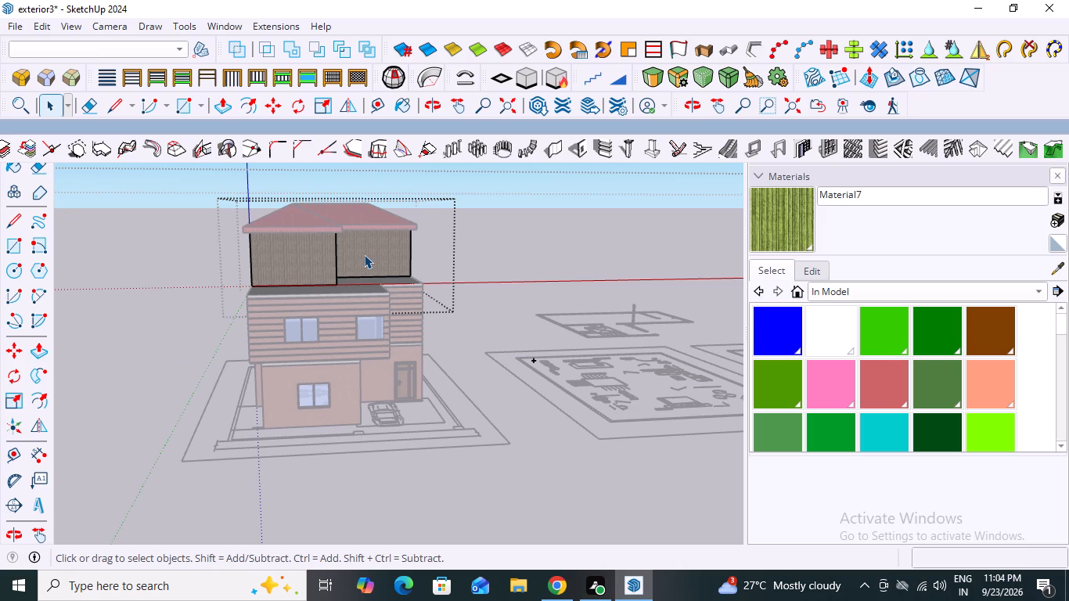
{"action": "left_click", "coordinate": [364, 254]}
{"action": "left_click", "coordinate": [775, 202]}
{"action": "left_click", "coordinate": [381, 257]}
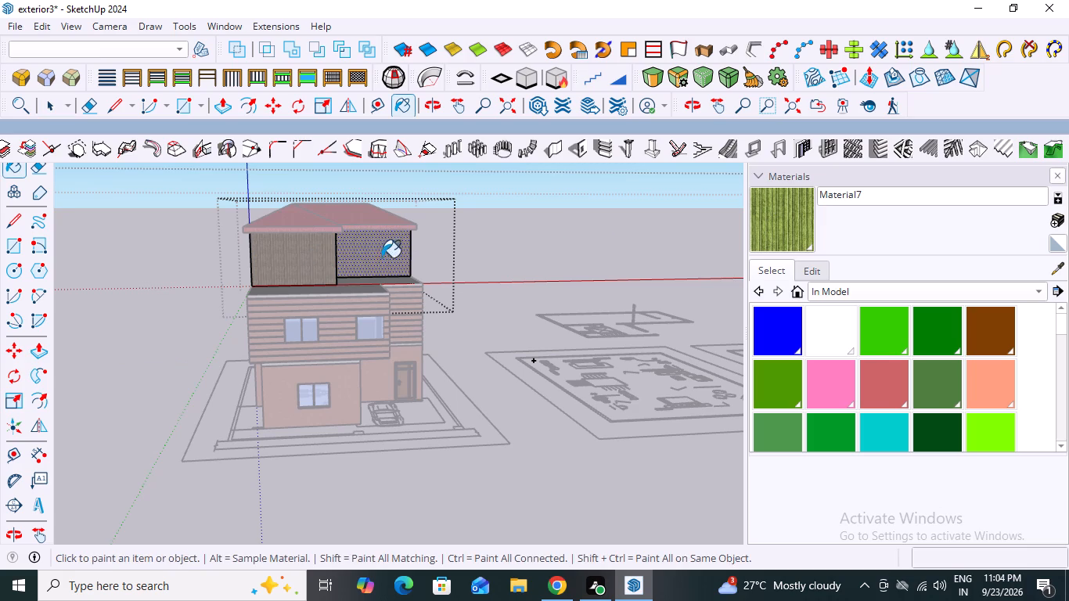
{"action": "scroll", "coordinate": [293, 271], "scroll_direction": "up", "scroll_amount": 3}
{"action": "left_click", "coordinate": [293, 270]}
Paint the top storey's door-side, side and rear walls with the green scored concrete and close the walls group.
{"action": "middle_click_drag", "start_coordinate": [433, 271], "coordinate": [117, 309]}
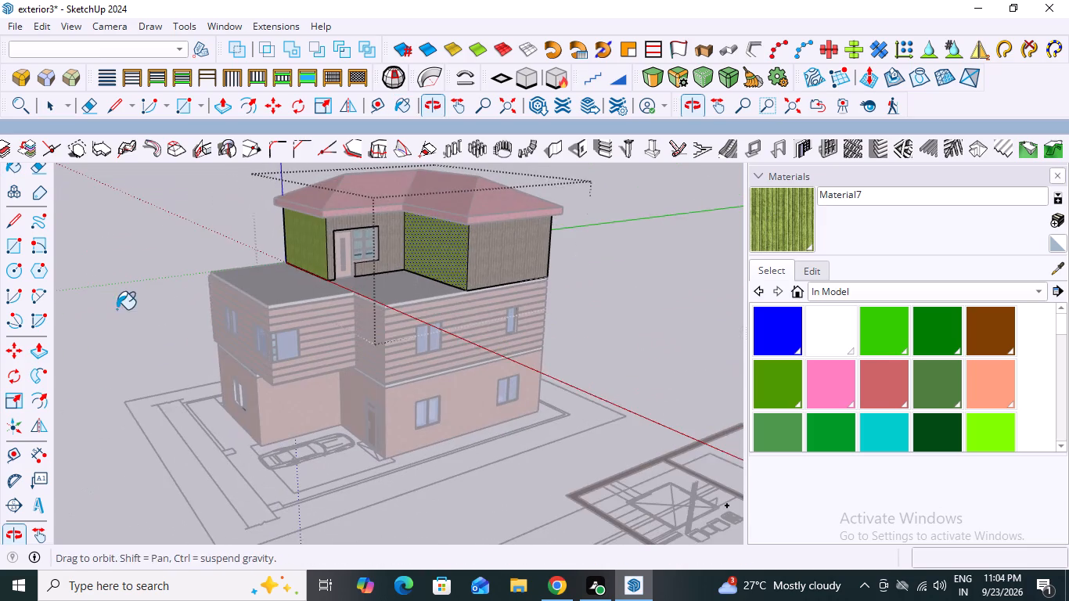
{"action": "left_click", "coordinate": [385, 243]}
{"action": "left_click", "coordinate": [501, 263]}
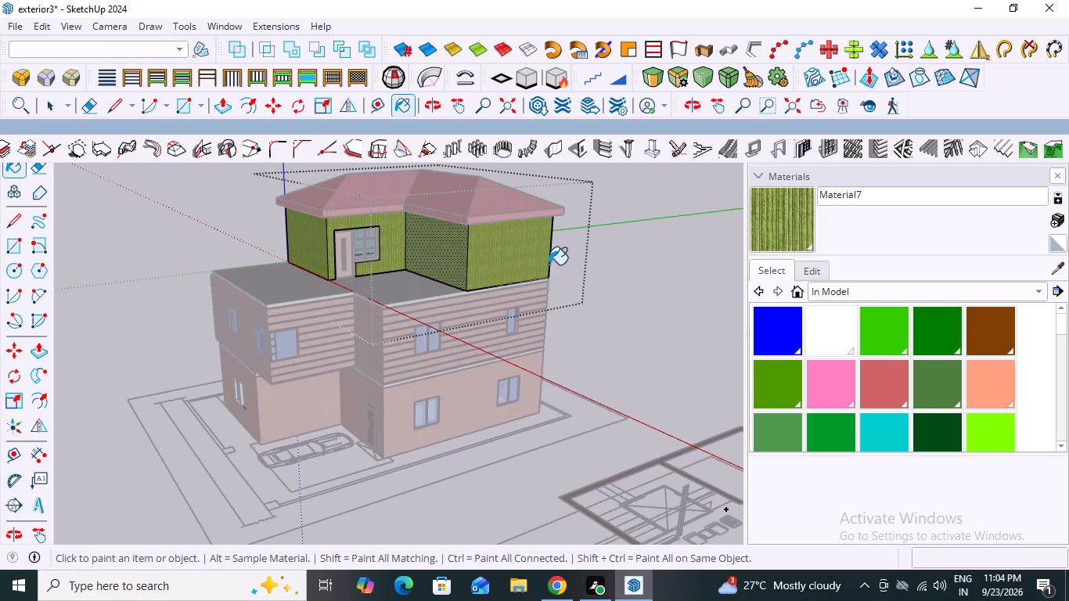
{"action": "middle_click_drag", "start_coordinate": [546, 265], "coordinate": [185, 309]}
{"action": "left_click", "coordinate": [458, 295]}
{"action": "middle_click_drag", "start_coordinate": [504, 305], "coordinate": [0, 335]}
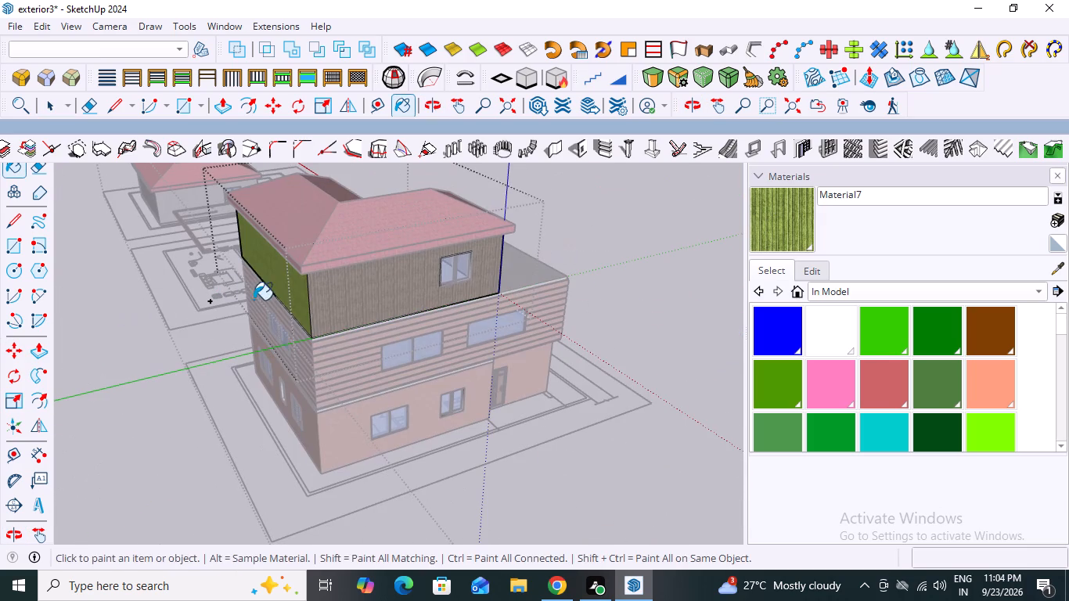
{"action": "left_click", "coordinate": [351, 304]}
{"action": "middle_click_drag", "start_coordinate": [457, 312], "coordinate": [0, 345]}
{"action": "key", "text": "space"}
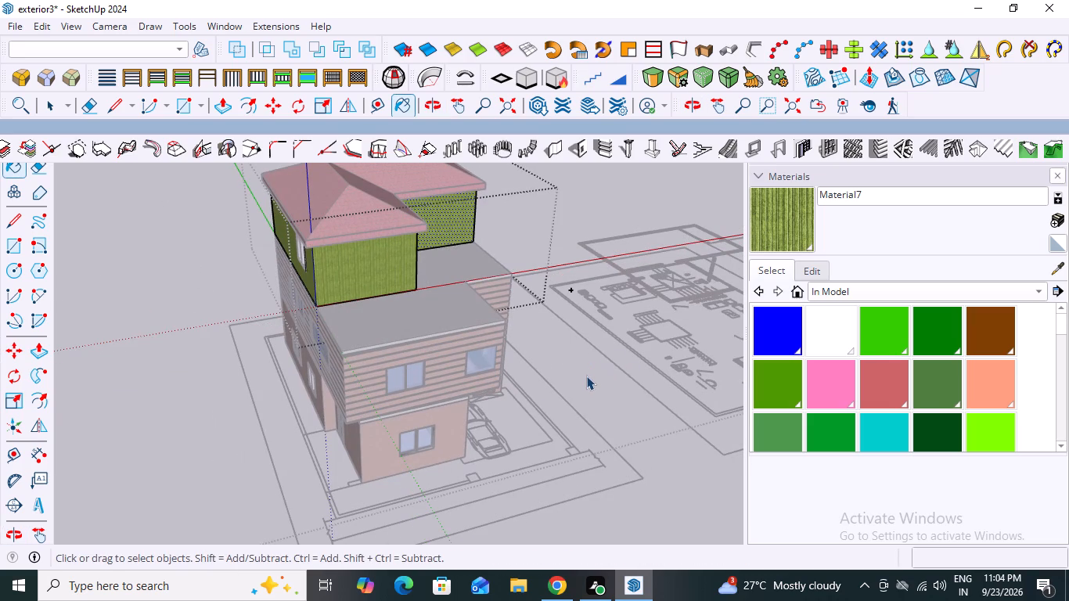
{"action": "double_click", "coordinate": [588, 357]}
{"action": "double_click", "coordinate": [573, 207]}
Examine the green top-storey walls against the red roof, terrace slab and cladding, both close up and from a distance.
{"action": "middle_click_drag", "start_coordinate": [524, 326], "coordinate": [380, 298]}
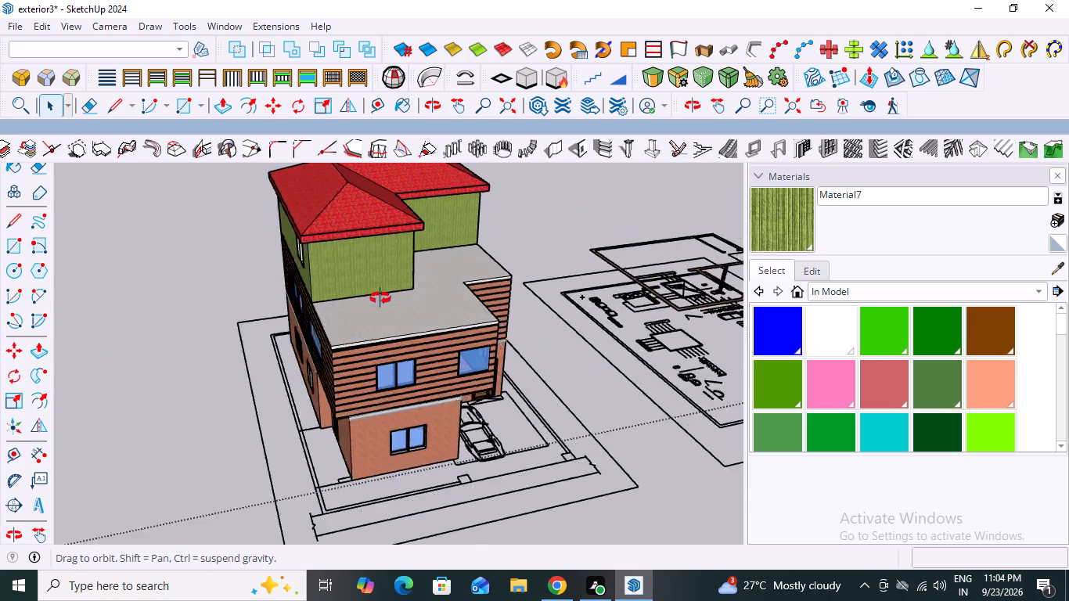
{"action": "middle_click_drag", "start_coordinate": [380, 298], "coordinate": [338, 286]}
{"action": "scroll", "coordinate": [372, 272], "scroll_direction": "down", "scroll_amount": 5}
{"action": "middle_click_drag", "start_coordinate": [418, 356], "coordinate": [482, 322]}
{"action": "scroll", "coordinate": [406, 258], "scroll_direction": "up", "scroll_amount": 4}
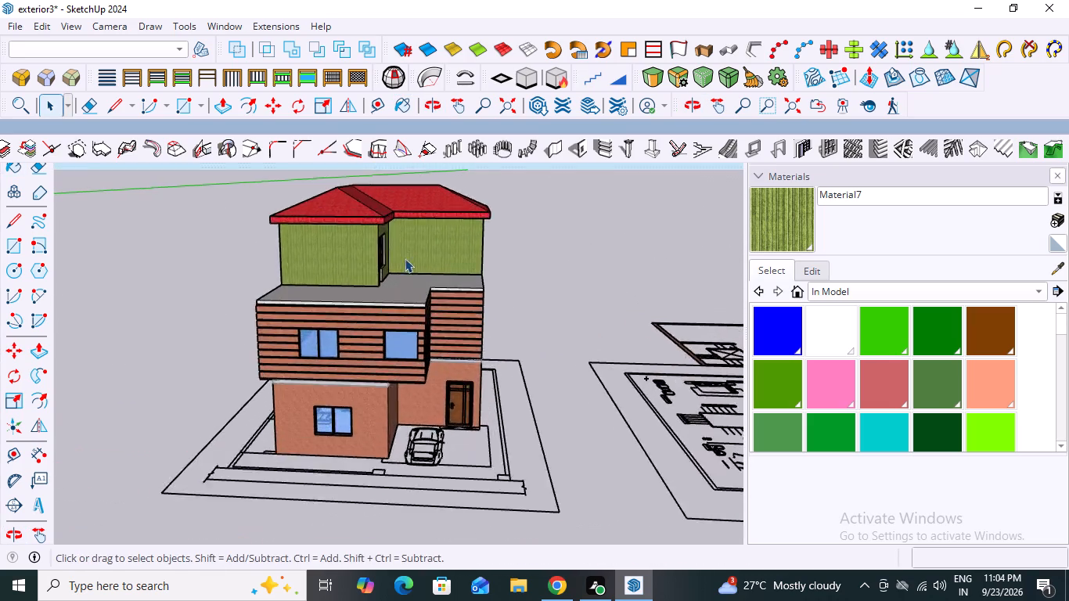
{"action": "scroll", "coordinate": [405, 258], "scroll_direction": "up", "scroll_amount": 7}
{"action": "scroll", "coordinate": [380, 307], "scroll_direction": "down", "scroll_amount": 3}
{"action": "scroll", "coordinate": [445, 215], "scroll_direction": "up", "scroll_amount": 11}
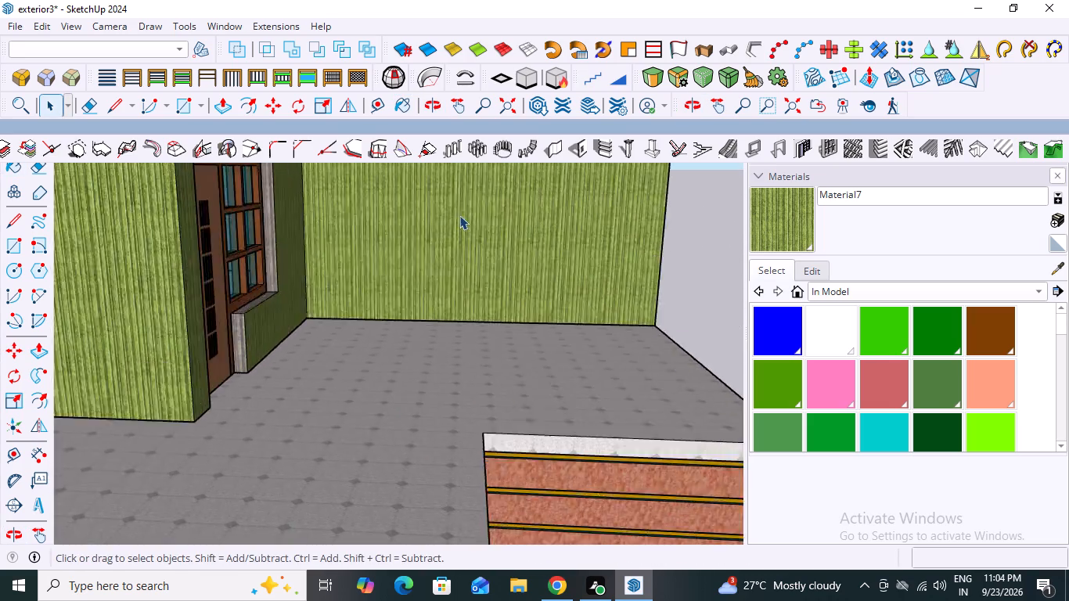
{"action": "scroll", "coordinate": [459, 215], "scroll_direction": "up", "scroll_amount": 6}
{"action": "scroll", "coordinate": [468, 246], "scroll_direction": "down", "scroll_amount": 20}
{"action": "scroll", "coordinate": [468, 246], "scroll_direction": "down", "scroll_amount": 4}
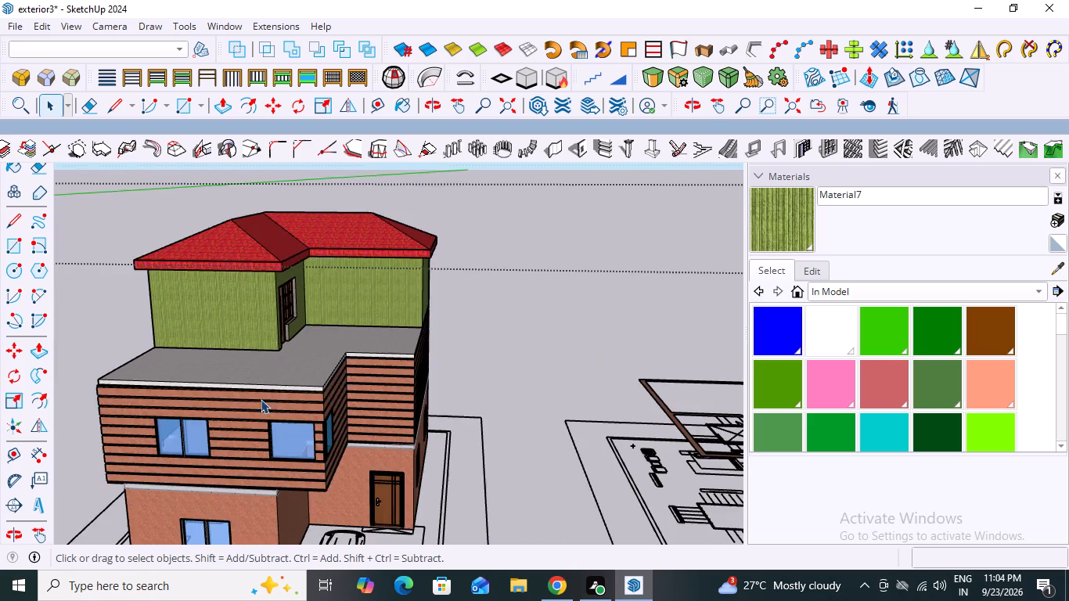
{"action": "middle_click_drag", "start_coordinate": [385, 345], "coordinate": [137, 323]}
{"action": "scroll", "coordinate": [247, 392], "scroll_direction": "up", "scroll_amount": 6}
{"action": "scroll", "coordinate": [253, 365], "scroll_direction": "down", "scroll_amount": 11}
{"action": "middle_click_drag", "start_coordinate": [267, 417], "coordinate": [458, 380]}
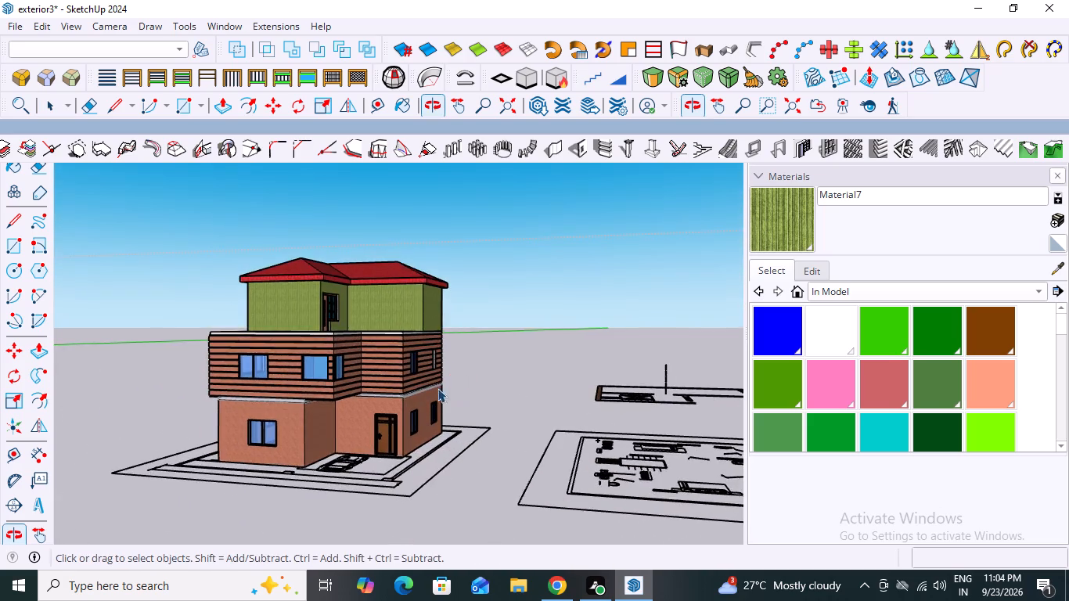
Examine the house from several sides, comparing the green top storey with the red roof, middle-storey cladding and ground-floor walls.
{"action": "scroll", "coordinate": [326, 447], "scroll_direction": "up", "scroll_amount": 4}
{"action": "middle_click_drag", "start_coordinate": [296, 437], "coordinate": [315, 448]}
{"action": "scroll", "coordinate": [315, 448], "scroll_direction": "down", "scroll_amount": 3}
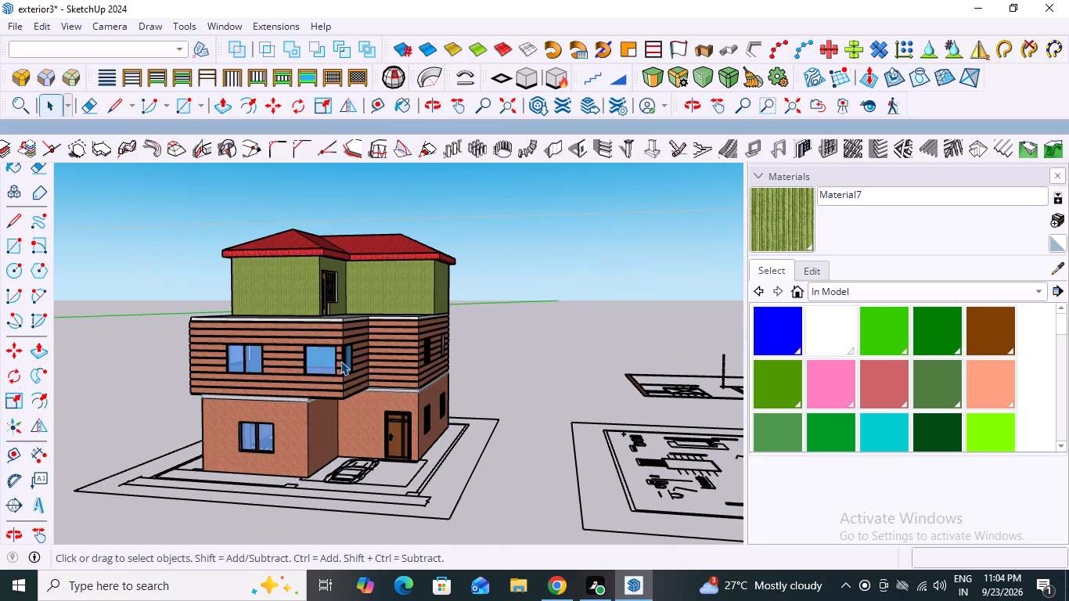
{"action": "scroll", "coordinate": [372, 319], "scroll_direction": "up", "scroll_amount": 6}
{"action": "middle_click_drag", "start_coordinate": [314, 226], "coordinate": [314, 274]}
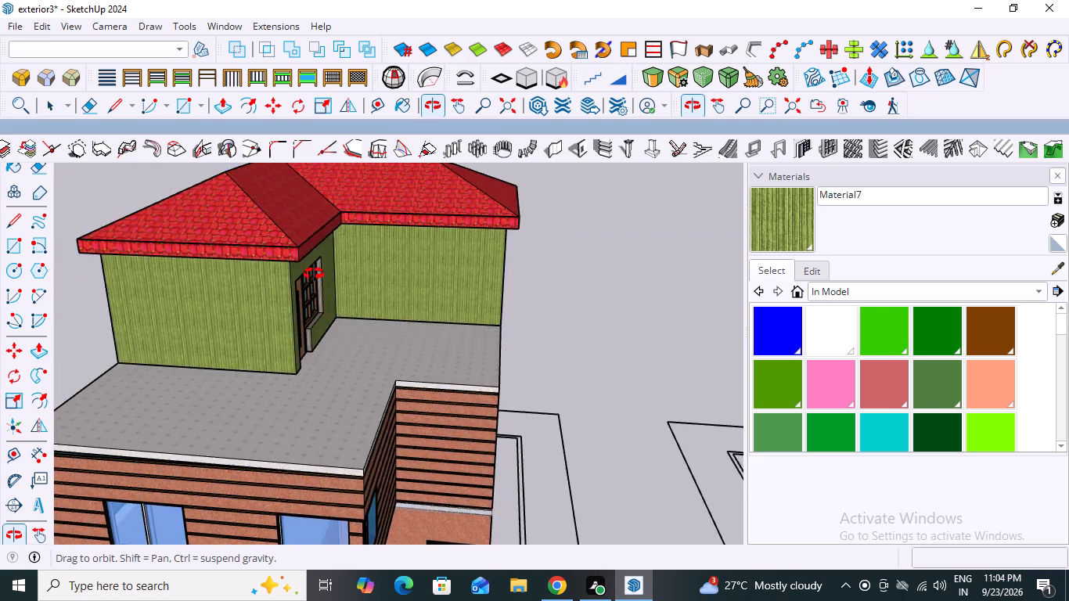
{"action": "middle_click_drag", "start_coordinate": [314, 274], "coordinate": [288, 188]}
{"action": "scroll", "coordinate": [290, 189], "scroll_direction": "down", "scroll_amount": 7}
{"action": "middle_click_drag", "start_coordinate": [305, 319], "coordinate": [609, 372]}
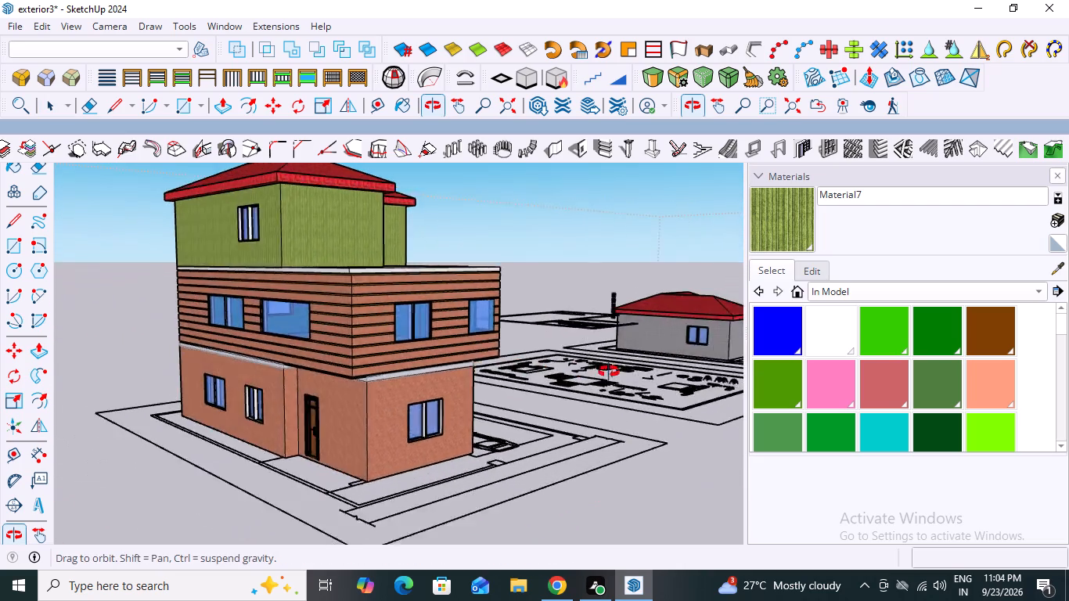
{"action": "middle_click_drag", "start_coordinate": [609, 372], "coordinate": [323, 406]}
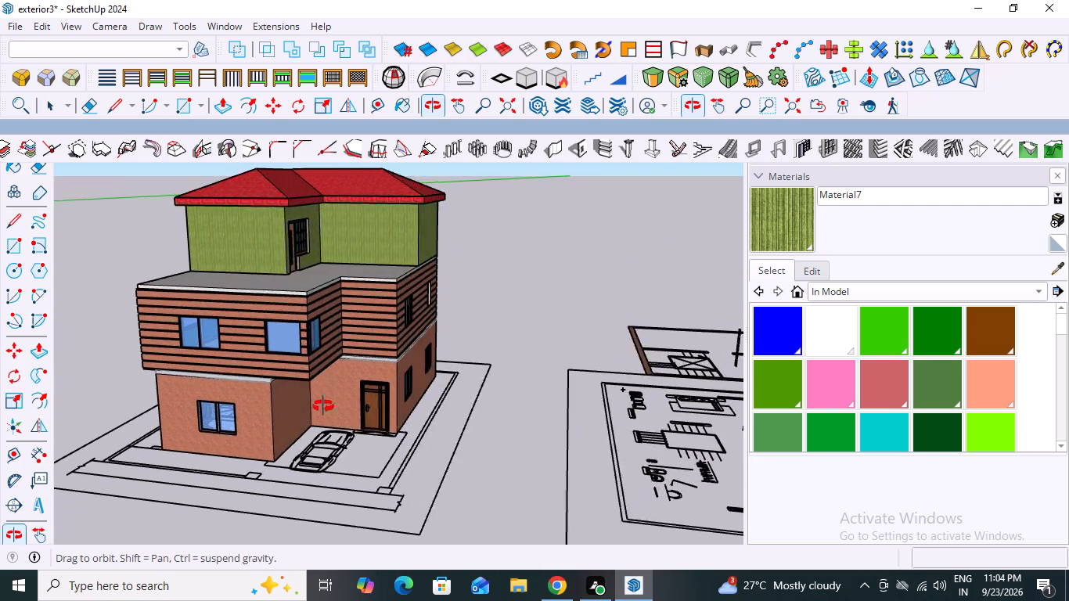
{"action": "middle_click_drag", "start_coordinate": [323, 406], "coordinate": [244, 387]}
{"action": "scroll", "coordinate": [343, 290], "scroll_direction": "up", "scroll_amount": 3}
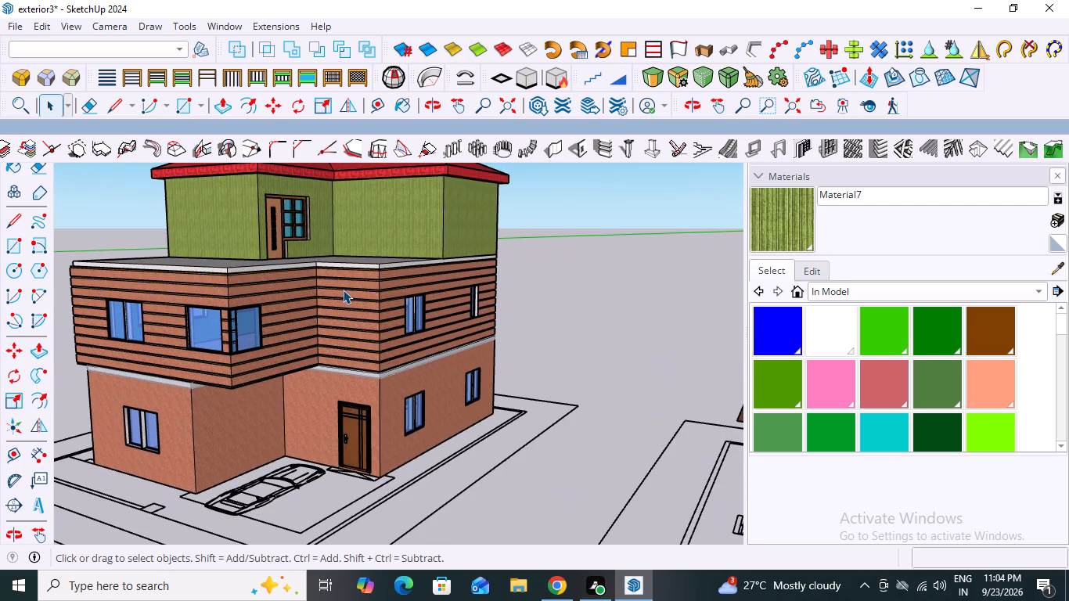
Open the ground-floor walls group for editing and clear the selection inside it.
{"action": "scroll", "coordinate": [303, 415], "scroll_direction": "up", "scroll_amount": 4}
{"action": "middle_click_drag", "start_coordinate": [307, 391], "coordinate": [311, 336]}
{"action": "scroll", "coordinate": [313, 383], "scroll_direction": "up", "scroll_amount": 2}
{"action": "double_click", "coordinate": [311, 358]}
{"action": "left_click", "coordinate": [311, 358]}
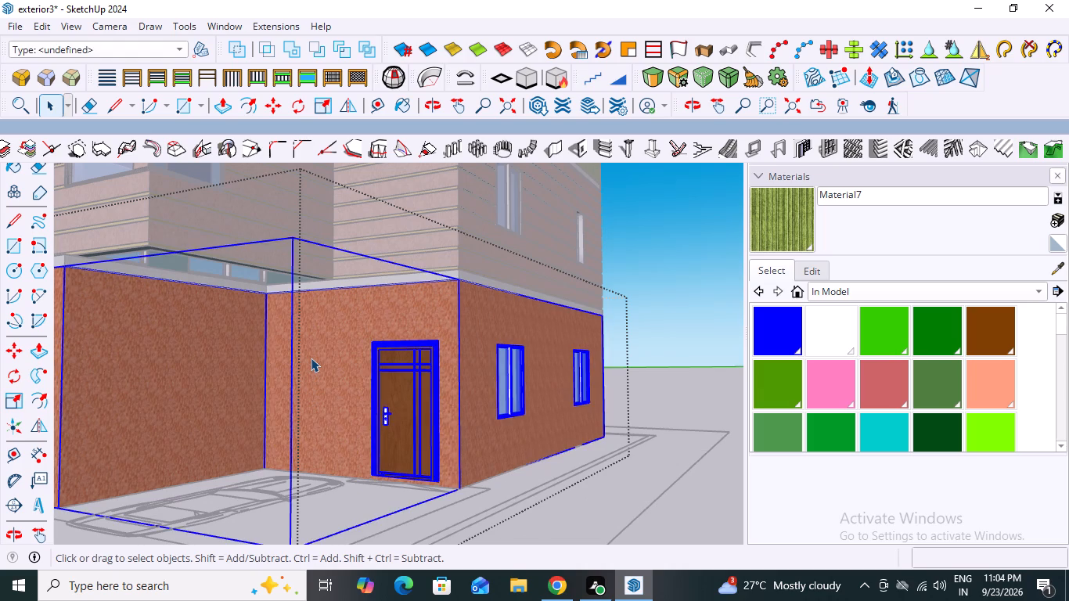
{"action": "double_click", "coordinate": [311, 358]}
{"action": "double_click", "coordinate": [311, 358]}
{"action": "double_click", "coordinate": [311, 358]}
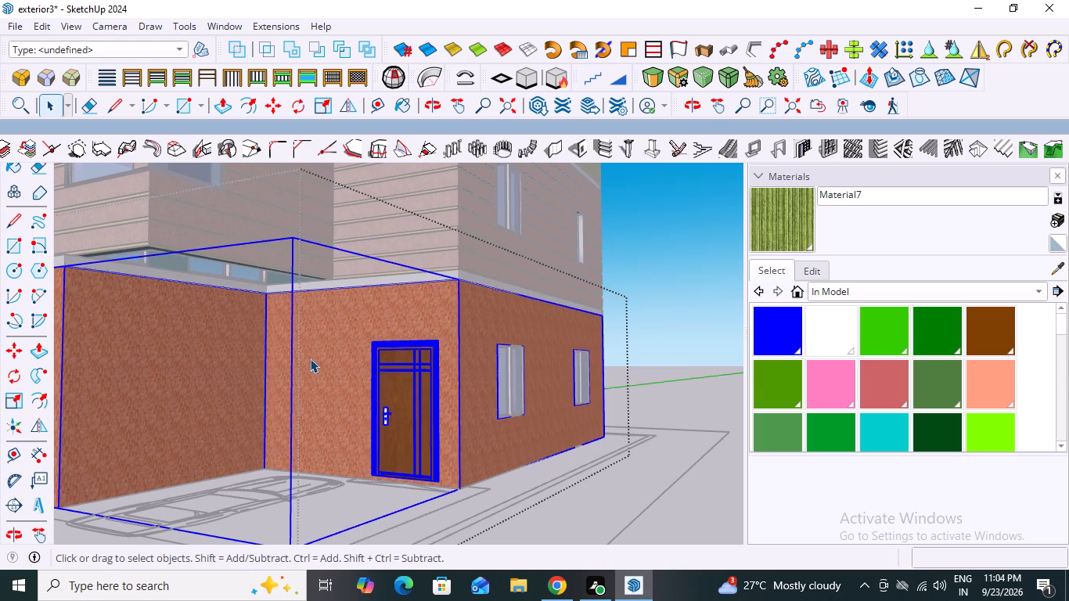
{"action": "scroll", "coordinate": [295, 354], "scroll_direction": "down", "scroll_amount": 7}
{"action": "middle_click_drag", "start_coordinate": [296, 376], "coordinate": [441, 396]}
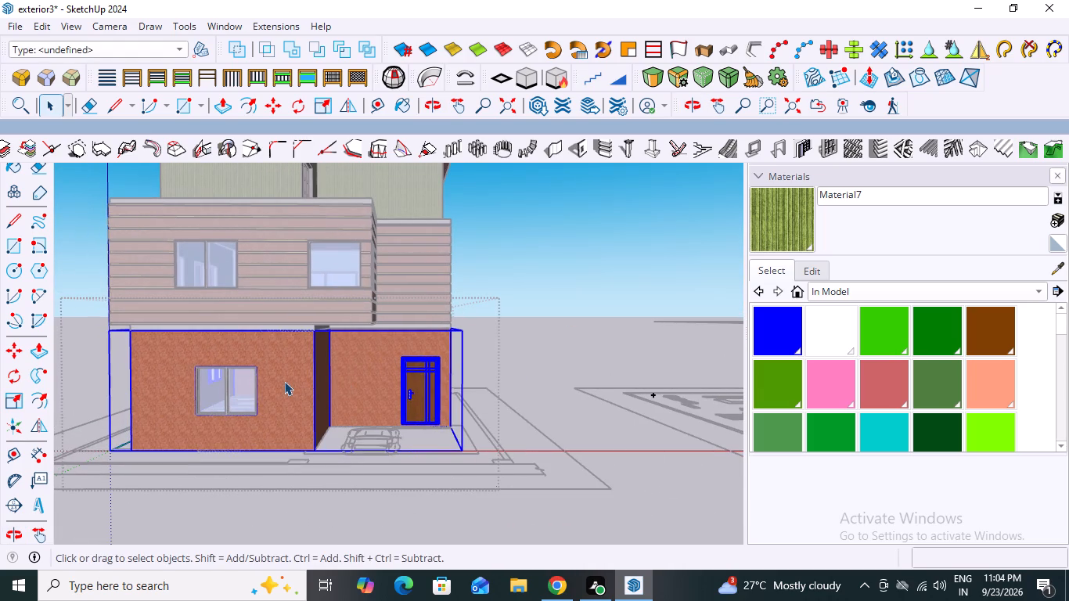
{"action": "triple_click", "coordinate": [283, 380]}
{"action": "left_click", "coordinate": [283, 380]}
{"action": "left_click", "coordinate": [283, 380]}
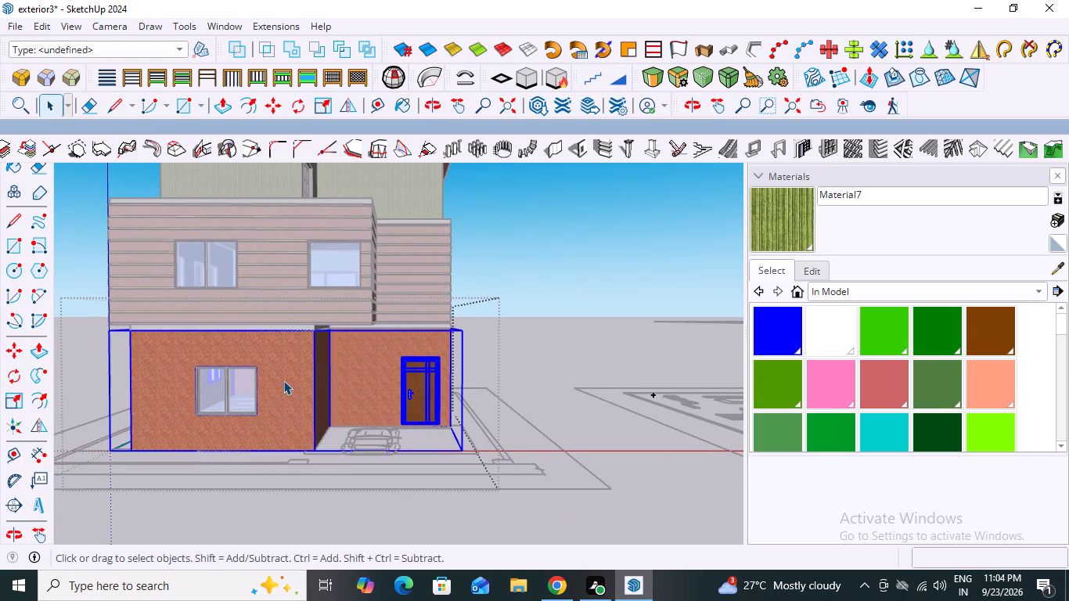
{"action": "left_click", "coordinate": [283, 380]}
{"action": "left_click", "coordinate": [283, 380]}
{"action": "double_click", "coordinate": [283, 380]}
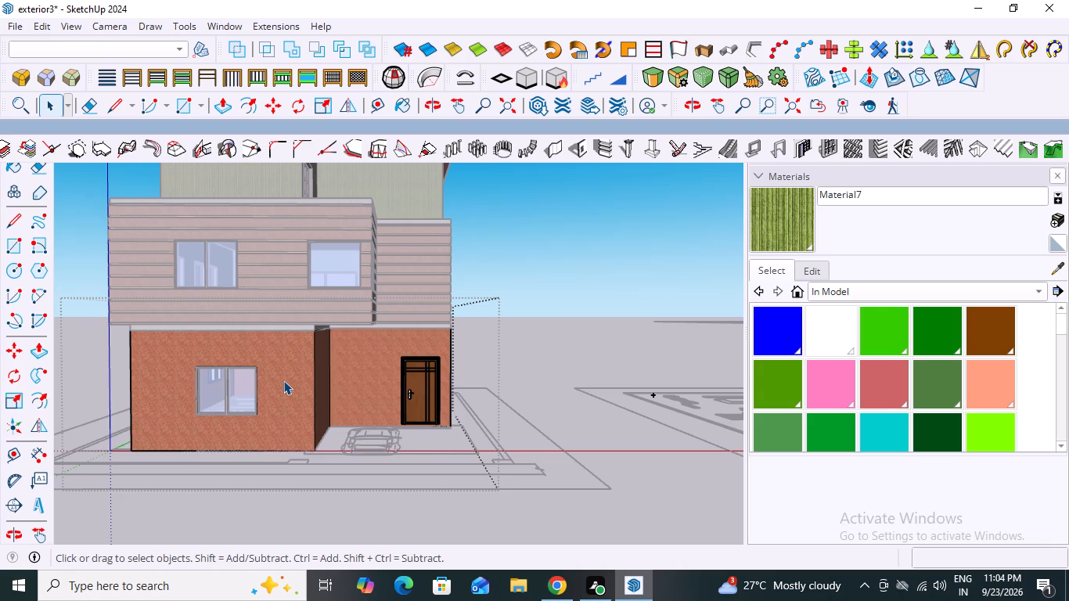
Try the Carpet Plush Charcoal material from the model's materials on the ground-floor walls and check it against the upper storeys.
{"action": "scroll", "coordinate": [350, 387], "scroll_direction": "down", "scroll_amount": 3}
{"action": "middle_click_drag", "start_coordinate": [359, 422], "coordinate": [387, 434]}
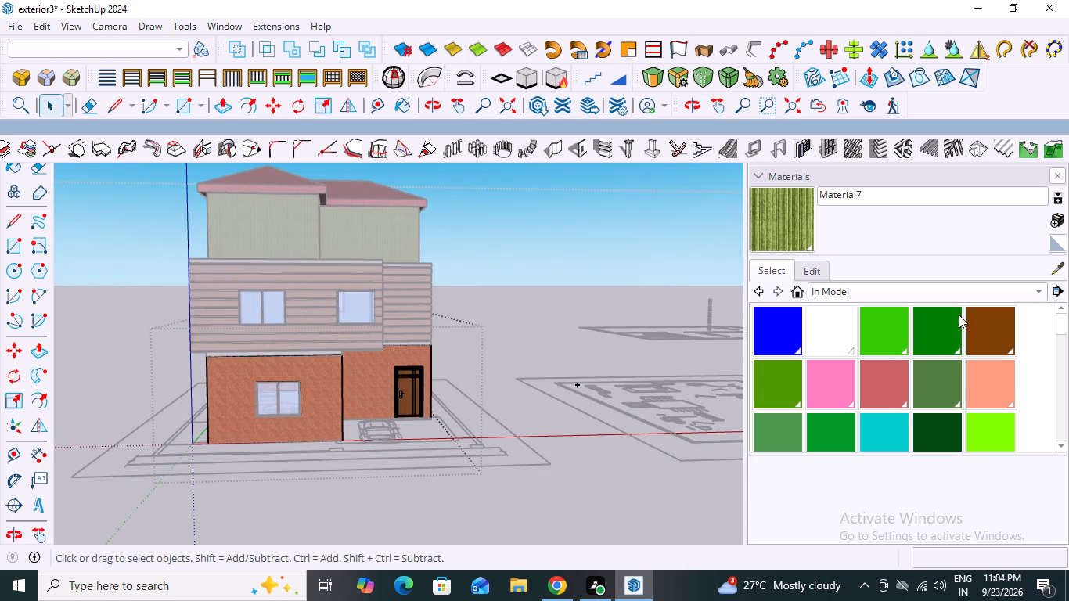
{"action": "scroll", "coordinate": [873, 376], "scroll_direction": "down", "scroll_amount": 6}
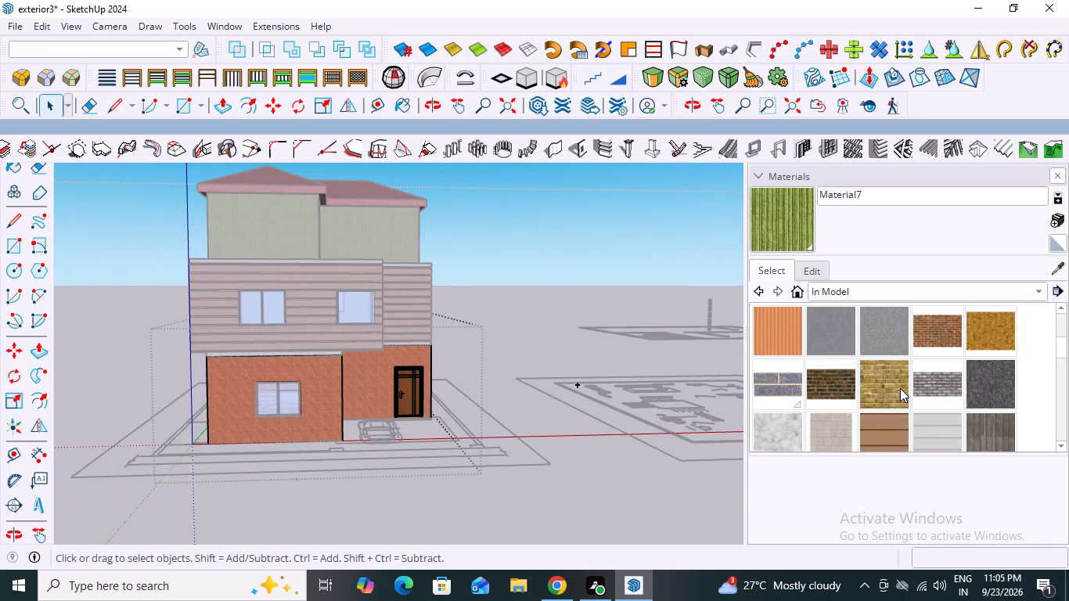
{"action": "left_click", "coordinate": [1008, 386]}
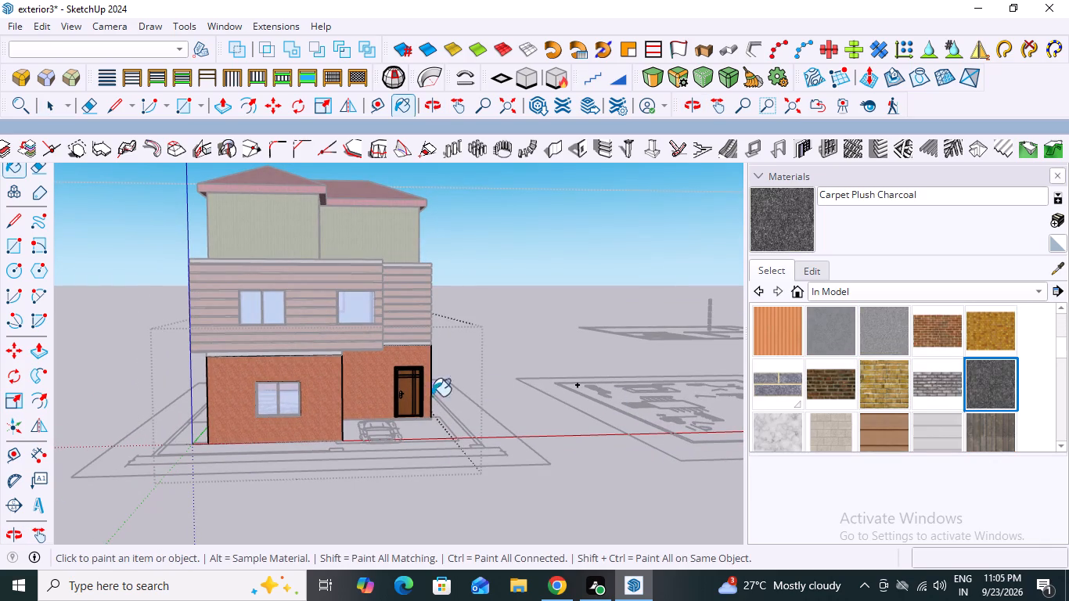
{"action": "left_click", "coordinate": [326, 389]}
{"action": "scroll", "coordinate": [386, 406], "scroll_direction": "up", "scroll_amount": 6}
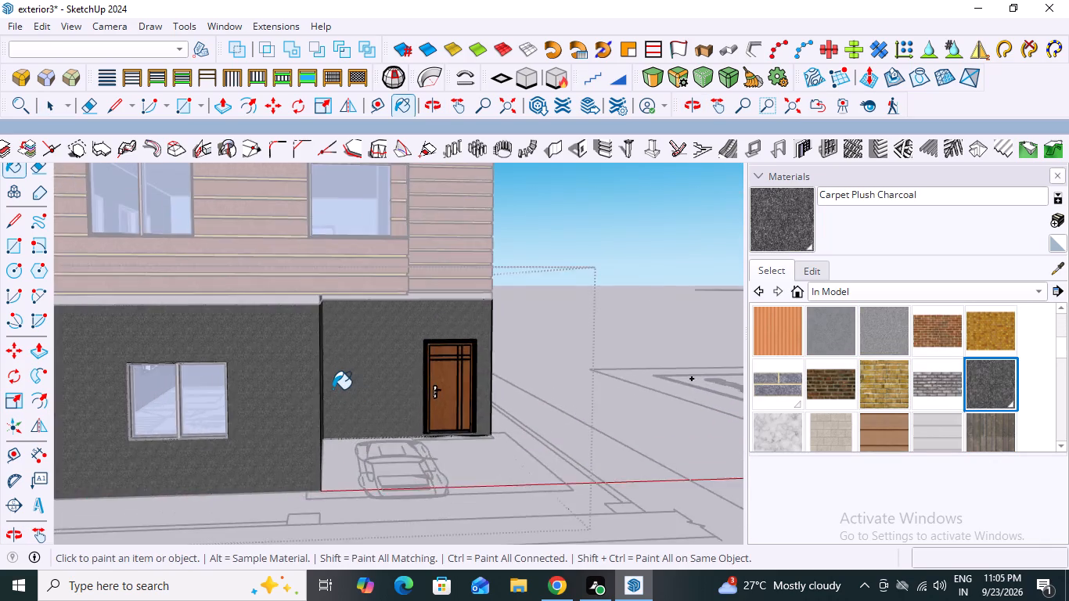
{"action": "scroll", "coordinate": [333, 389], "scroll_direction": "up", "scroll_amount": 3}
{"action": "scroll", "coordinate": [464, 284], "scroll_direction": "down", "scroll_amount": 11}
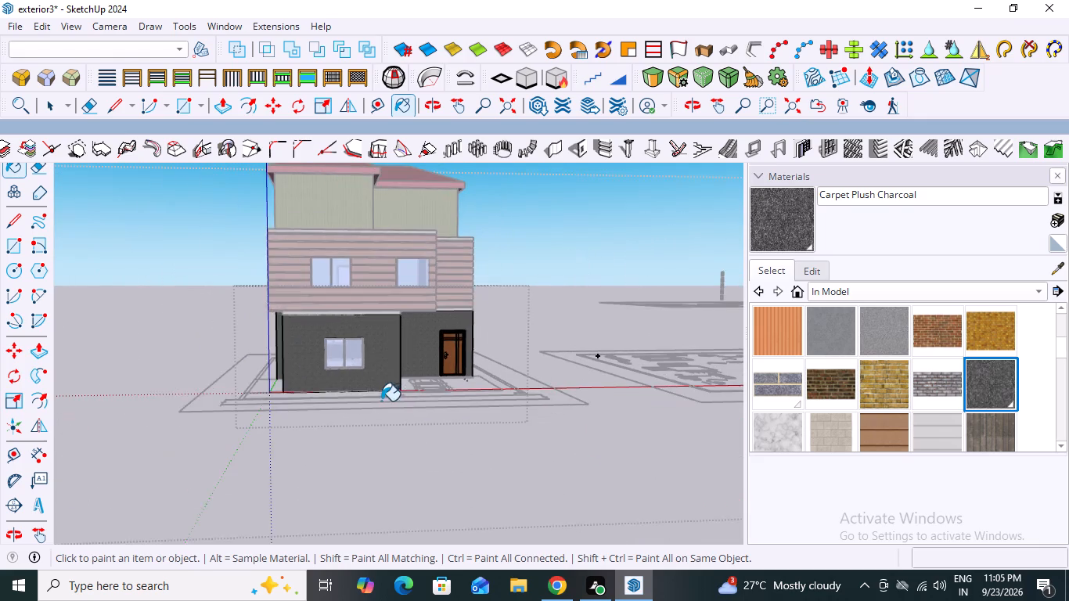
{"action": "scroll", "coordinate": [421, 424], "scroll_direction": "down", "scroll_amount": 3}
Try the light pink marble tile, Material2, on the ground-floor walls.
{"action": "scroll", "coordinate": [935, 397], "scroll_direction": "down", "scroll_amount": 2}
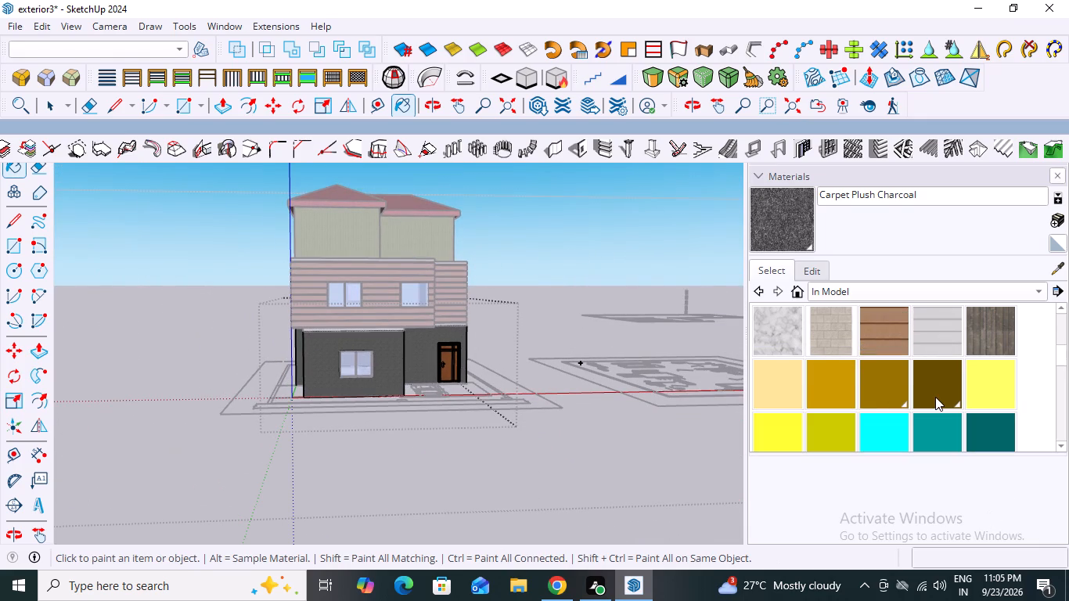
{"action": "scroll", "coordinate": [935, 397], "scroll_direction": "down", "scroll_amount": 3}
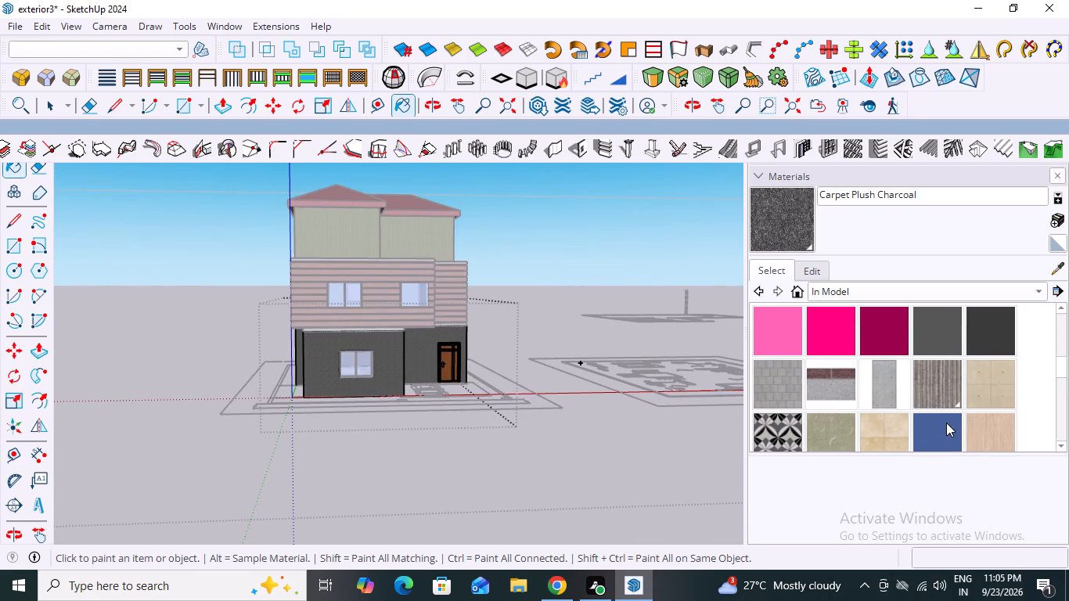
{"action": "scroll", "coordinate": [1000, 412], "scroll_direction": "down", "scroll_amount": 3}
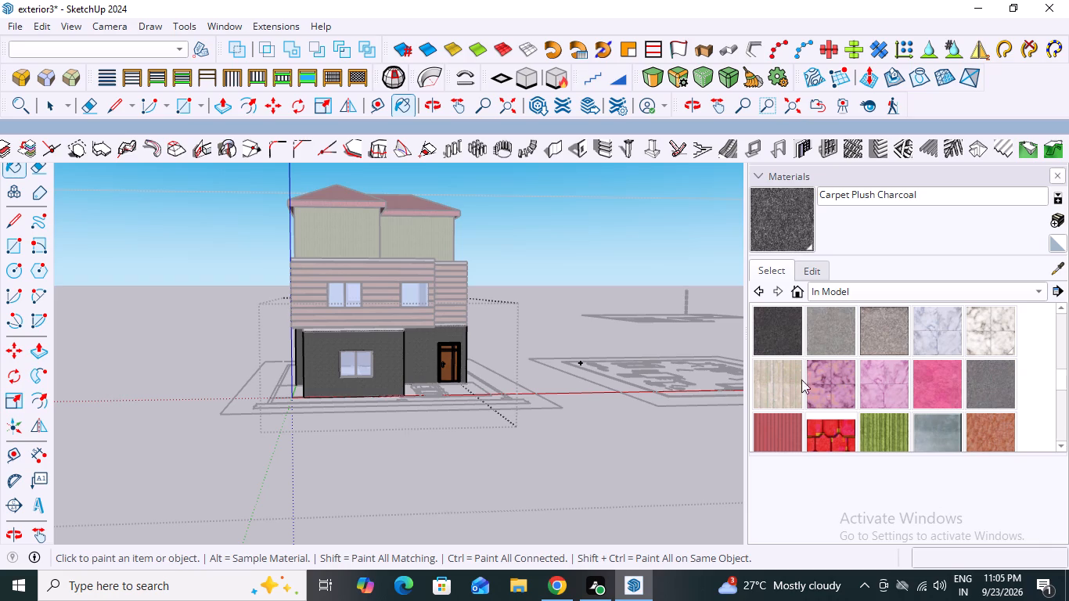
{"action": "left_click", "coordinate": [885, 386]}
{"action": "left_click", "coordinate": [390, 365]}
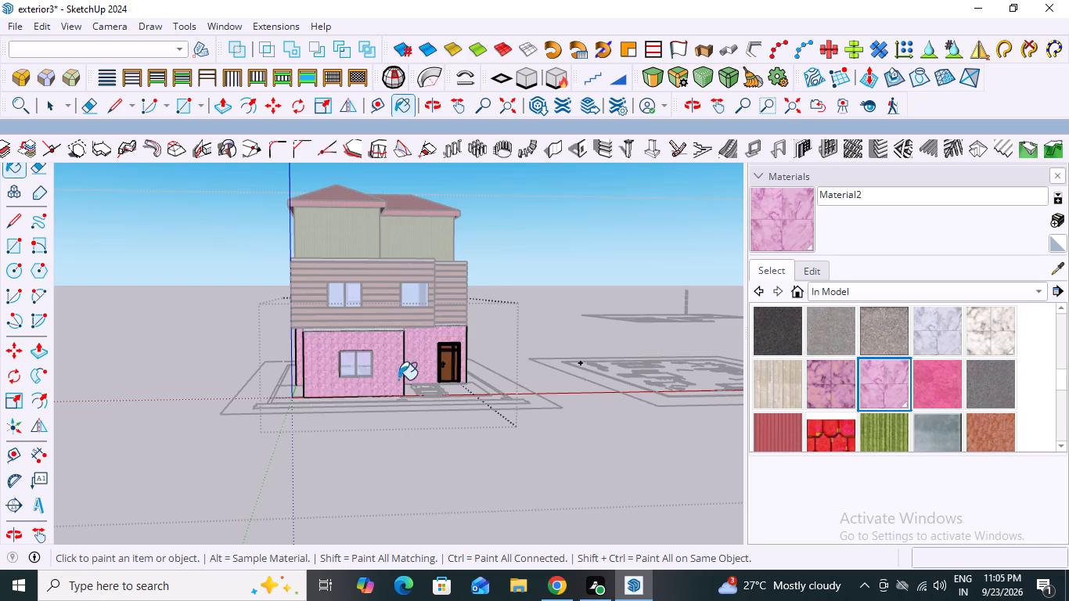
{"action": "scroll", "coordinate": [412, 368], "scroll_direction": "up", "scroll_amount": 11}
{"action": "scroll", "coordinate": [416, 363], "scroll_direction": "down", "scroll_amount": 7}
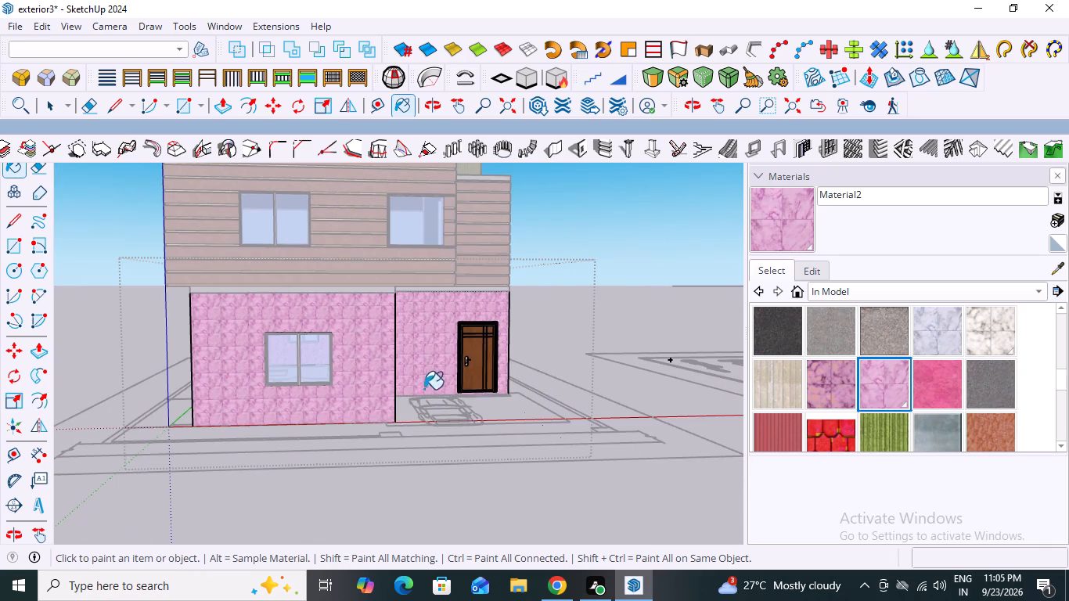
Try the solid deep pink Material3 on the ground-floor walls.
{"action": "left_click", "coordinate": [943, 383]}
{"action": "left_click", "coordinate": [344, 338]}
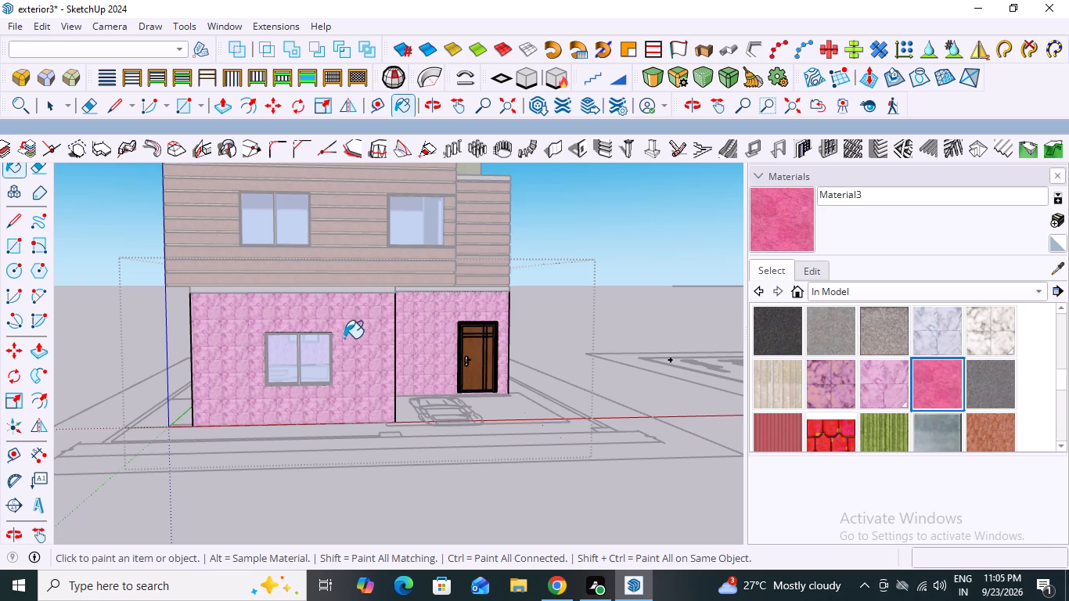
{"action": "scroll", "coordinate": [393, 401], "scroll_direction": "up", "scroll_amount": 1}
Paint the ground-floor walls with the purple-and-peach marble tile, Material1, and close the walls group and its parent groups.
{"action": "left_click", "coordinate": [833, 369]}
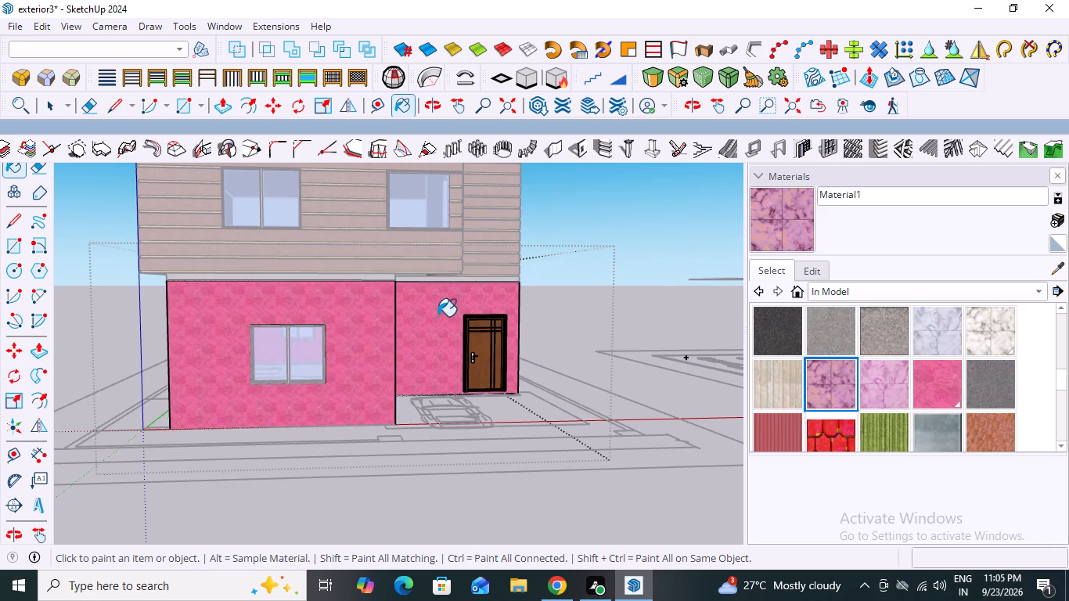
{"action": "left_click", "coordinate": [347, 300]}
{"action": "scroll", "coordinate": [444, 411], "scroll_direction": "down", "scroll_amount": 3}
{"action": "middle_click_drag", "start_coordinate": [466, 444], "coordinate": [181, 431]}
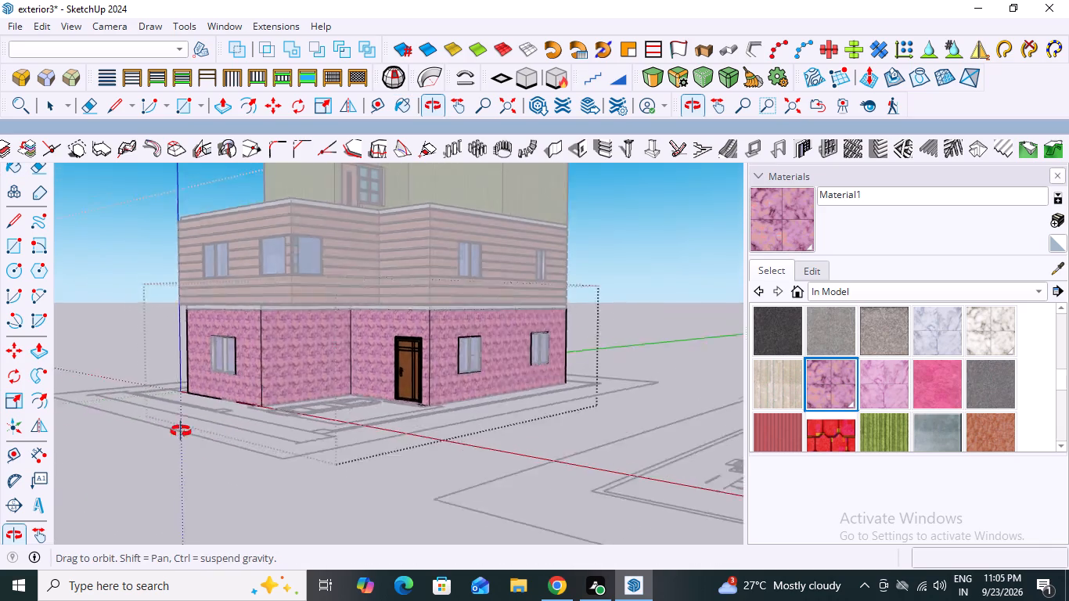
{"action": "middle_click_drag", "start_coordinate": [181, 431], "coordinate": [385, 455]}
{"action": "key", "text": "space"}
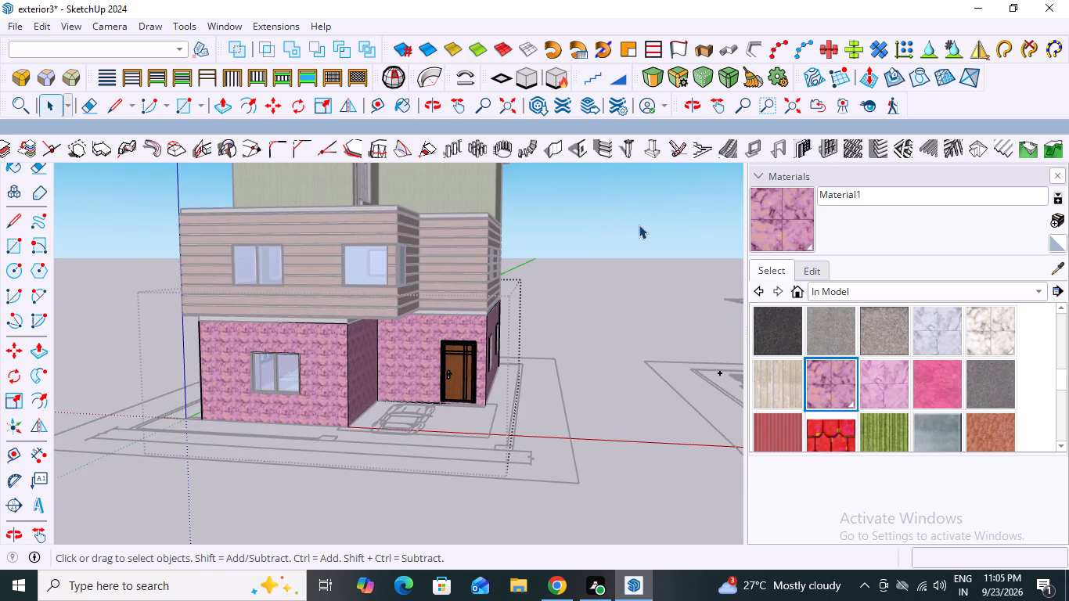
{"action": "double_click", "coordinate": [639, 225]}
{"action": "double_click", "coordinate": [587, 215]}
{"action": "scroll", "coordinate": [403, 353], "scroll_direction": "down", "scroll_amount": 11}
{"action": "middle_click", "coordinate": [454, 405]}
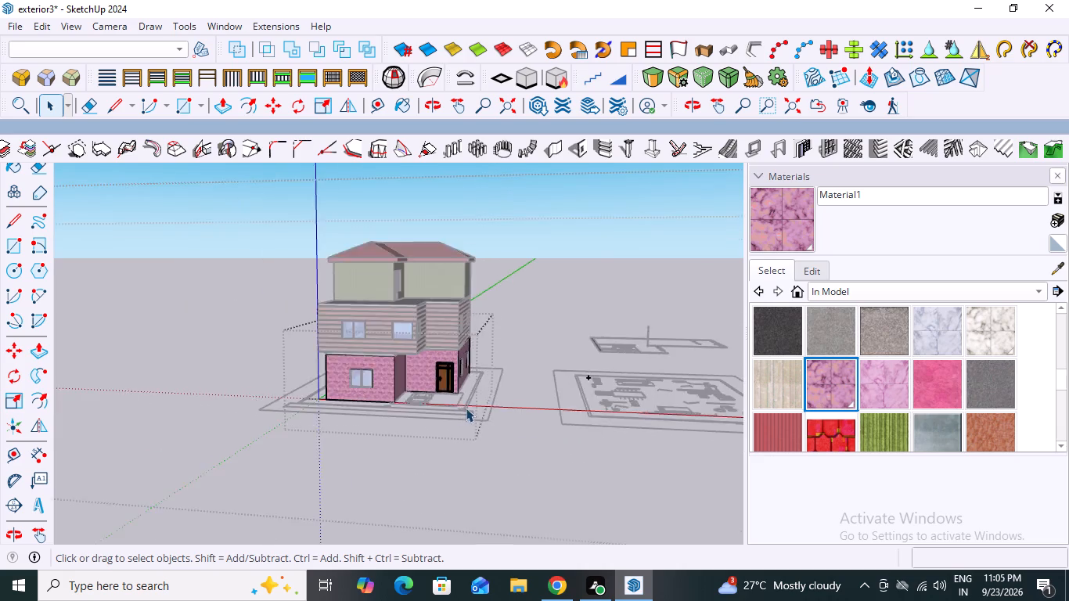
{"action": "scroll", "coordinate": [466, 408], "scroll_direction": "down", "scroll_amount": 2}
{"action": "double_click", "coordinate": [196, 211]}
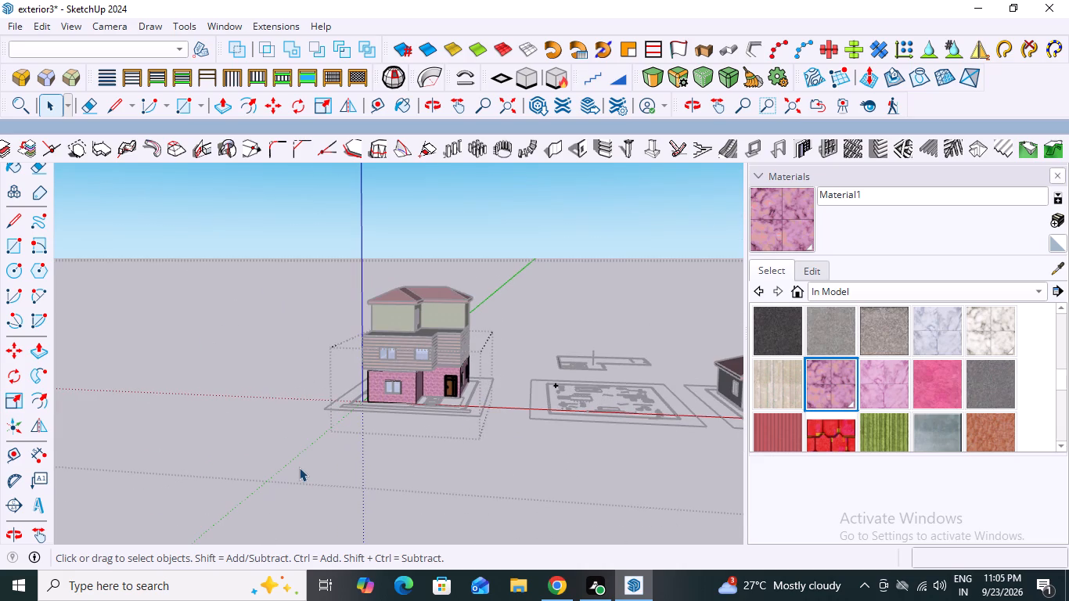
{"action": "triple_click", "coordinate": [299, 467]}
{"action": "triple_click", "coordinate": [299, 467]}
{"action": "scroll", "coordinate": [394, 375], "scroll_direction": "down", "scroll_amount": 5}
{"action": "middle_click_drag", "start_coordinate": [323, 455], "coordinate": [338, 455]}
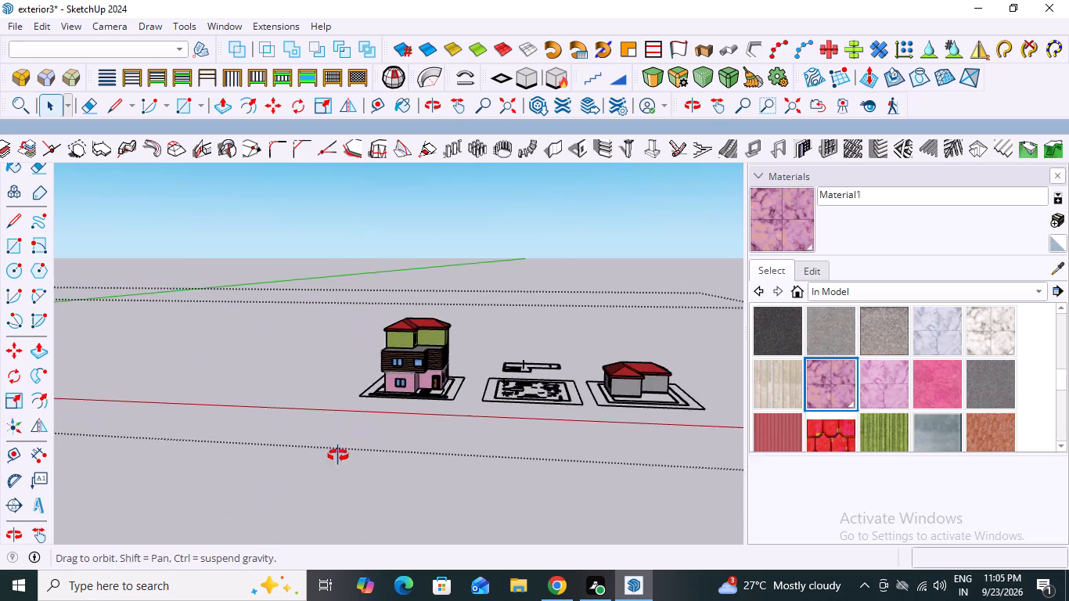
{"action": "middle_click_drag", "start_coordinate": [338, 455], "coordinate": [361, 457]}
{"action": "left_click", "coordinate": [583, 265]}
Examine the marble-tiled ground floor with the cladding, green top storey and red roof, close up and from a distance.
{"action": "scroll", "coordinate": [419, 363], "scroll_direction": "up", "scroll_amount": 12}
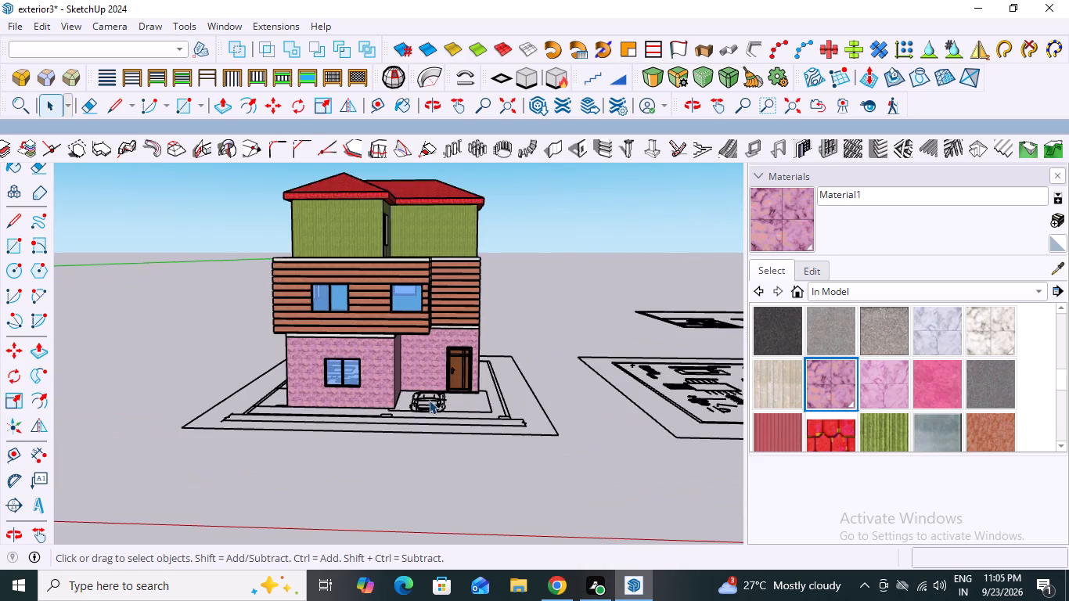
{"action": "middle_click_drag", "start_coordinate": [602, 336], "coordinate": [463, 390]}
{"action": "scroll", "coordinate": [346, 382], "scroll_direction": "up", "scroll_amount": 13}
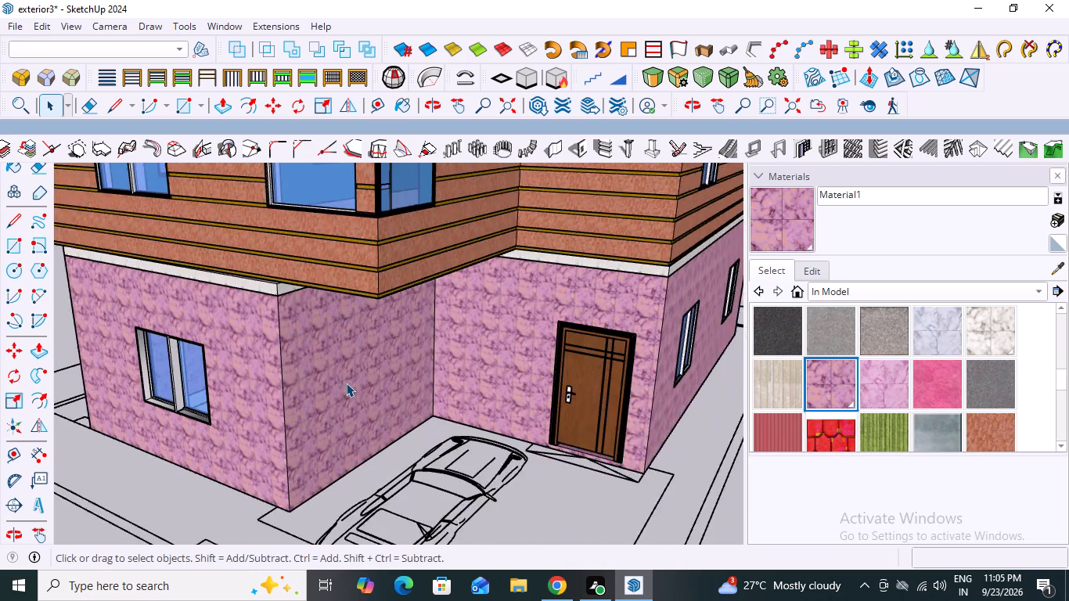
{"action": "middle_click_drag", "start_coordinate": [374, 402], "coordinate": [267, 323]}
{"action": "scroll", "coordinate": [267, 326], "scroll_direction": "up", "scroll_amount": 5}
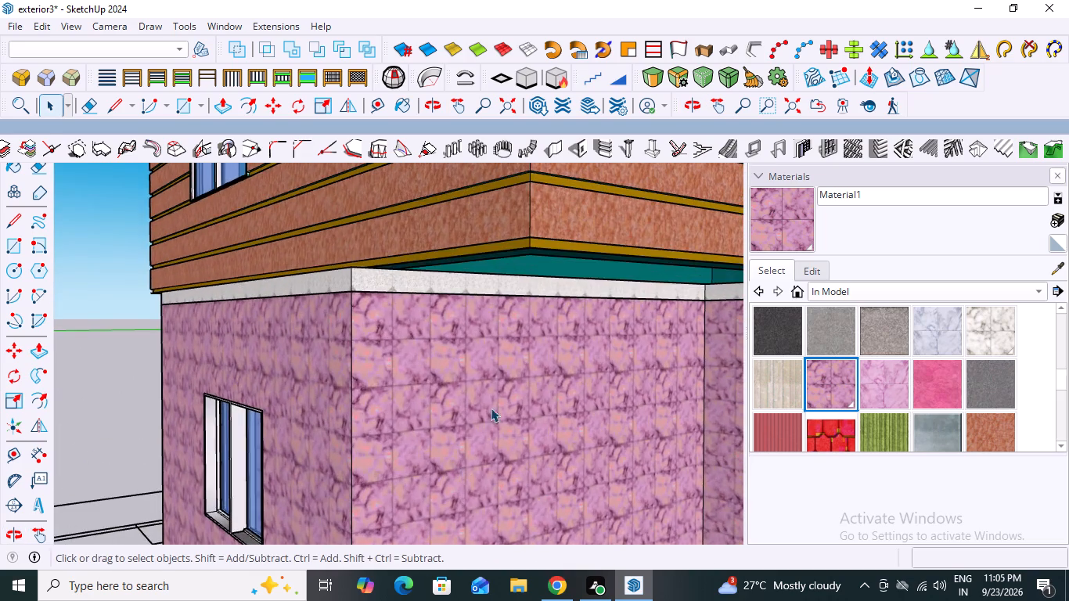
{"action": "scroll", "coordinate": [503, 392], "scroll_direction": "down", "scroll_amount": 19}
{"action": "middle_click_drag", "start_coordinate": [417, 440], "coordinate": [664, 435]}
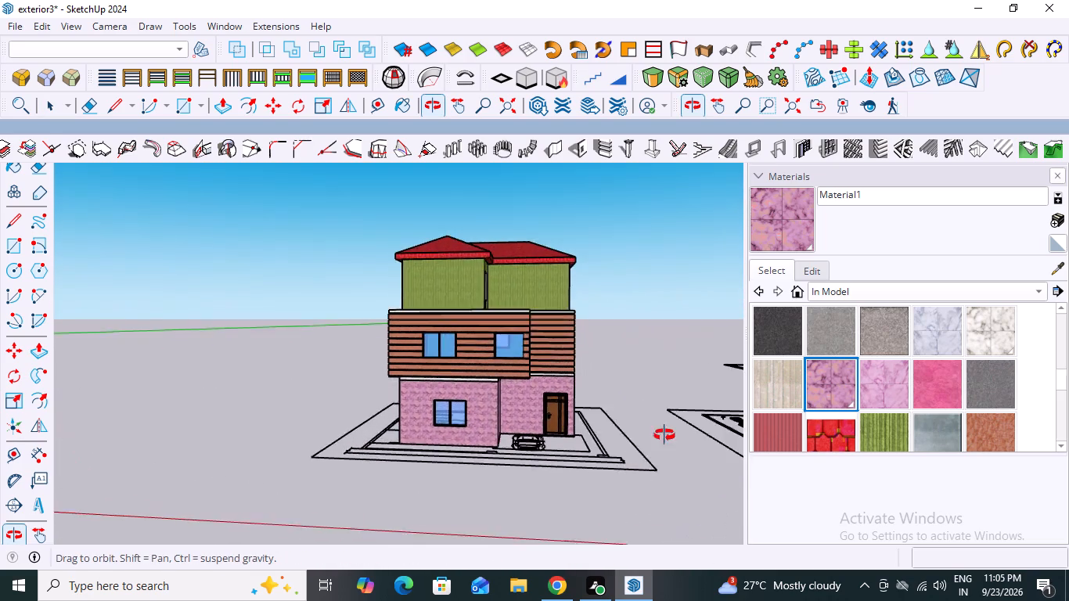
{"action": "middle_click_drag", "start_coordinate": [664, 435], "coordinate": [665, 435]}
{"action": "scroll", "coordinate": [416, 388], "scroll_direction": "up", "scroll_amount": 15}
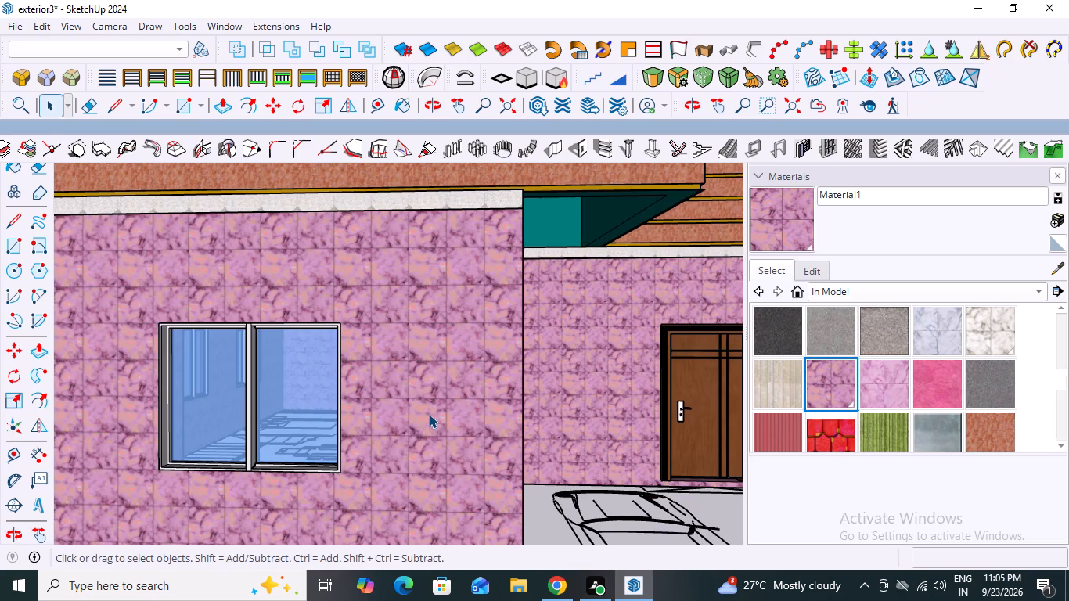
{"action": "scroll", "coordinate": [429, 414], "scroll_direction": "down", "scroll_amount": 9}
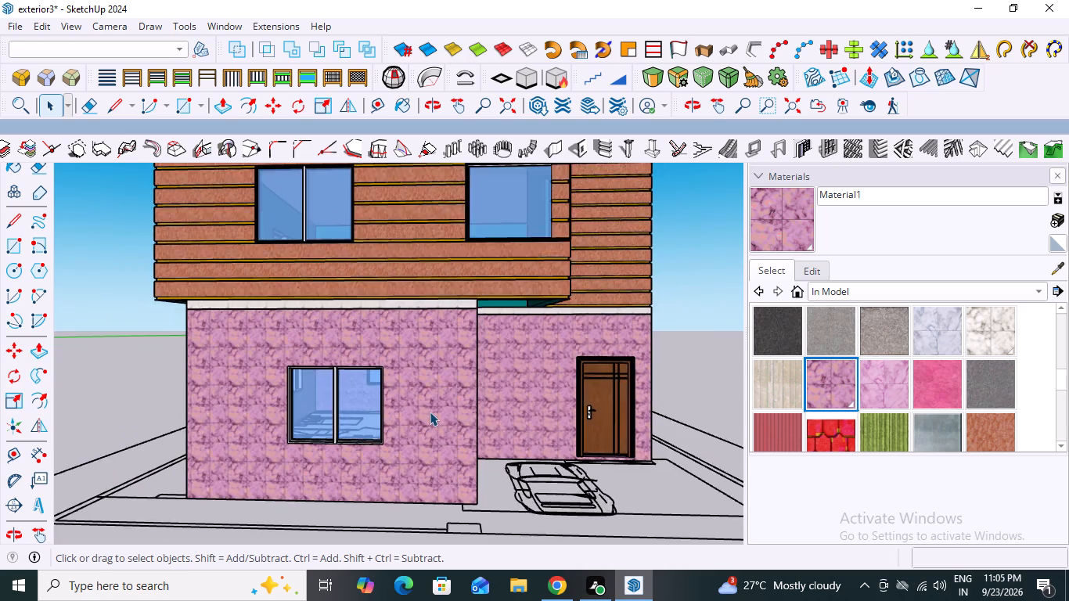
{"action": "scroll", "coordinate": [430, 412], "scroll_direction": "down", "scroll_amount": 17}
{"action": "middle_click_drag", "start_coordinate": [542, 415], "coordinate": [82, 441]}
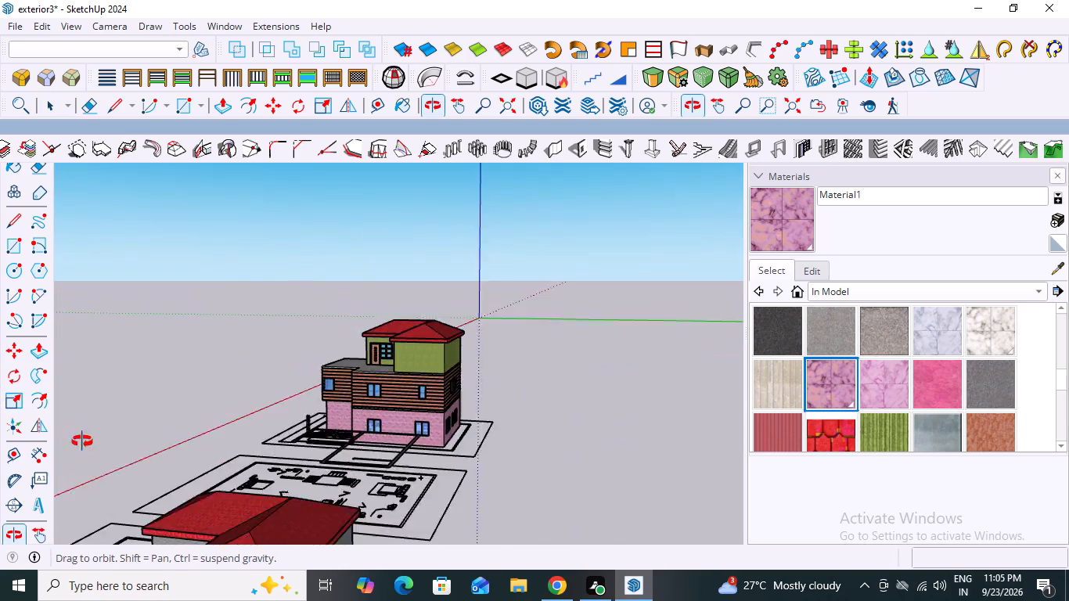
Examine the three-storey house's finished exterior from several sides and compare it with the neighbouring plan and single-storey building.
{"action": "middle_click_drag", "start_coordinate": [82, 441], "coordinate": [649, 435]}
{"action": "scroll", "coordinate": [426, 412], "scroll_direction": "up", "scroll_amount": 12}
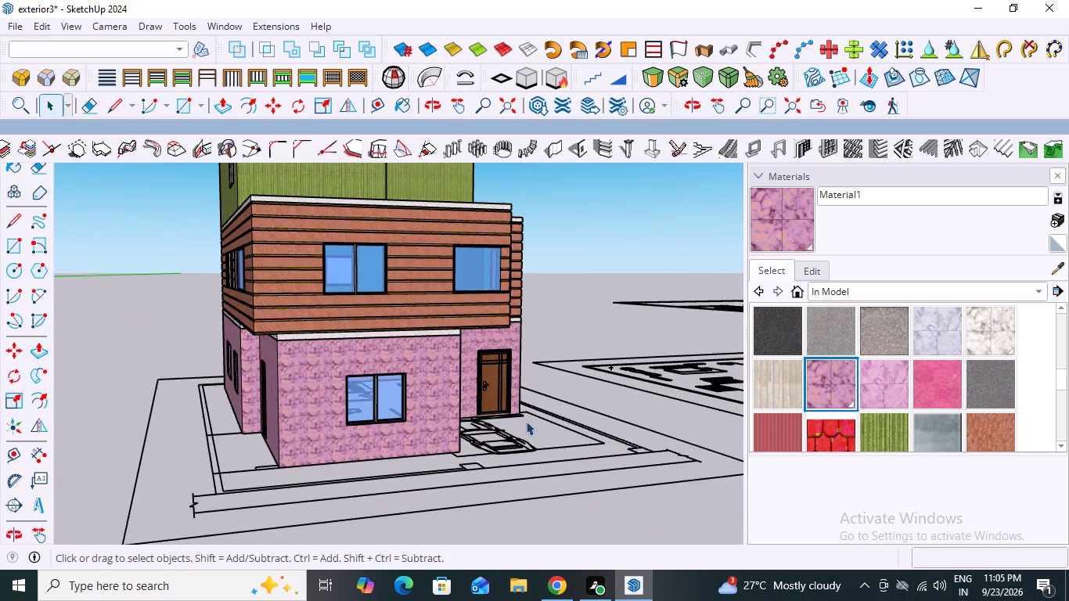
{"action": "middle_click_drag", "start_coordinate": [526, 421], "coordinate": [362, 447]}
{"action": "scroll", "coordinate": [386, 455], "scroll_direction": "down", "scroll_amount": 5}
{"action": "scroll", "coordinate": [407, 474], "scroll_direction": "up", "scroll_amount": 1}
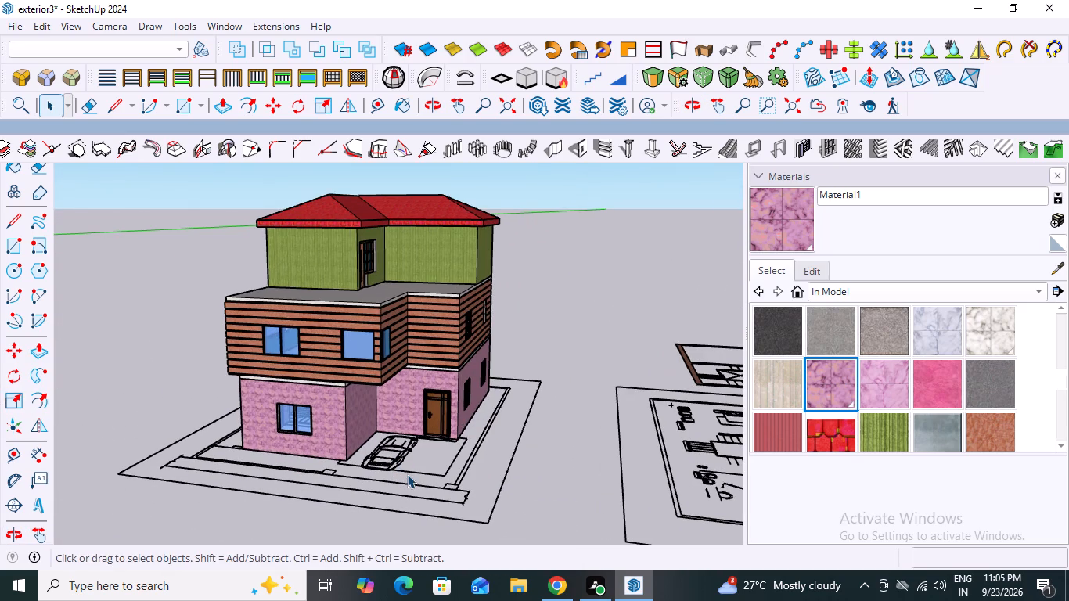
{"action": "scroll", "coordinate": [501, 423], "scroll_direction": "down", "scroll_amount": 3}
{"action": "middle_click_drag", "start_coordinate": [458, 440], "coordinate": [524, 445]}
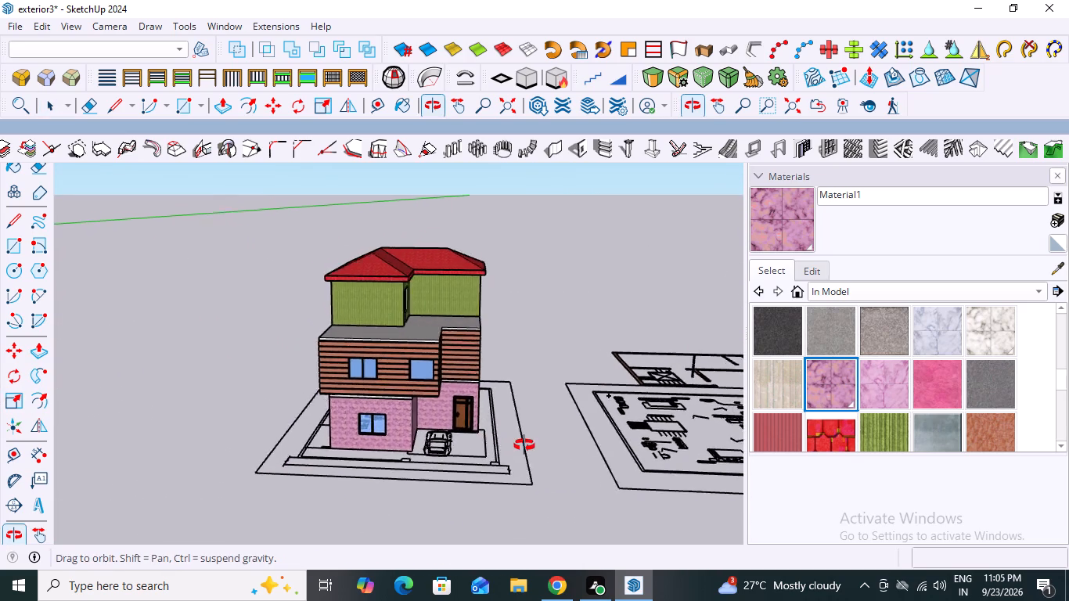
{"action": "middle_click_drag", "start_coordinate": [524, 445], "coordinate": [527, 445]}
{"action": "scroll", "coordinate": [490, 436], "scroll_direction": "down", "scroll_amount": 12}
{"action": "scroll", "coordinate": [606, 433], "scroll_direction": "up", "scroll_amount": 4}
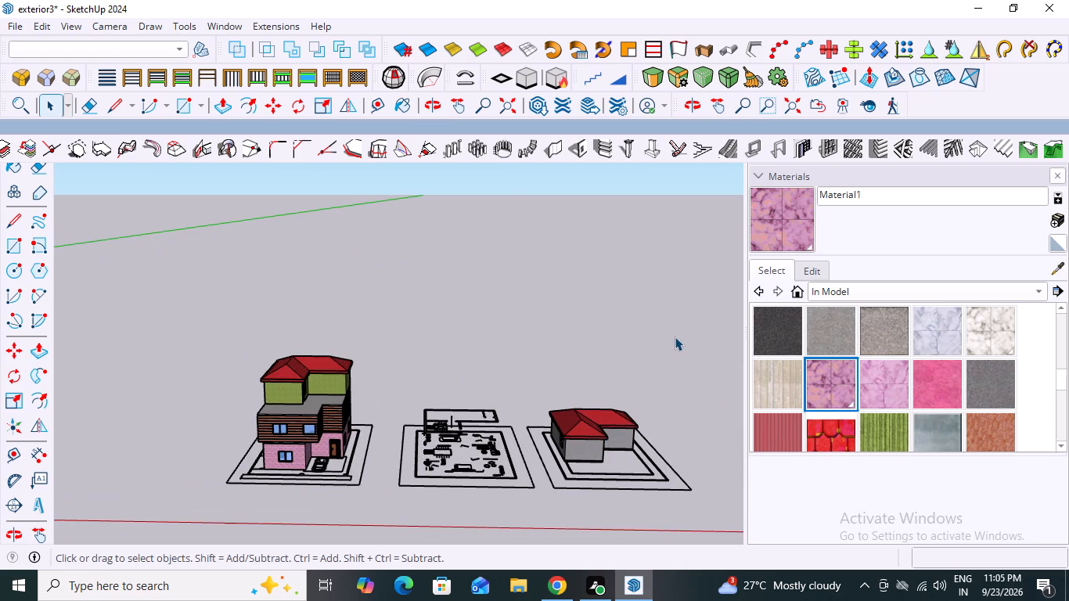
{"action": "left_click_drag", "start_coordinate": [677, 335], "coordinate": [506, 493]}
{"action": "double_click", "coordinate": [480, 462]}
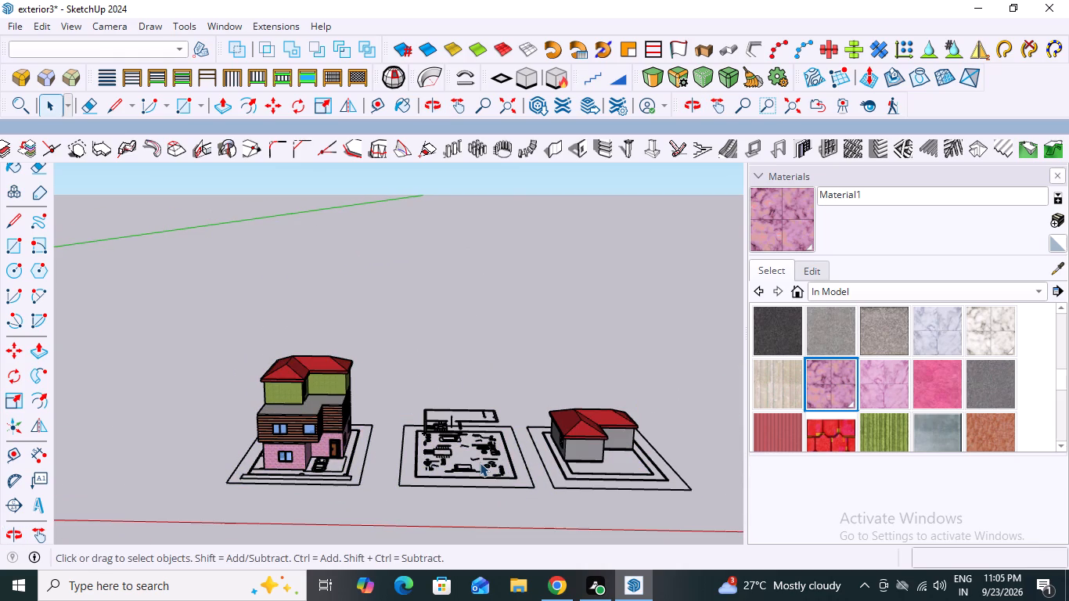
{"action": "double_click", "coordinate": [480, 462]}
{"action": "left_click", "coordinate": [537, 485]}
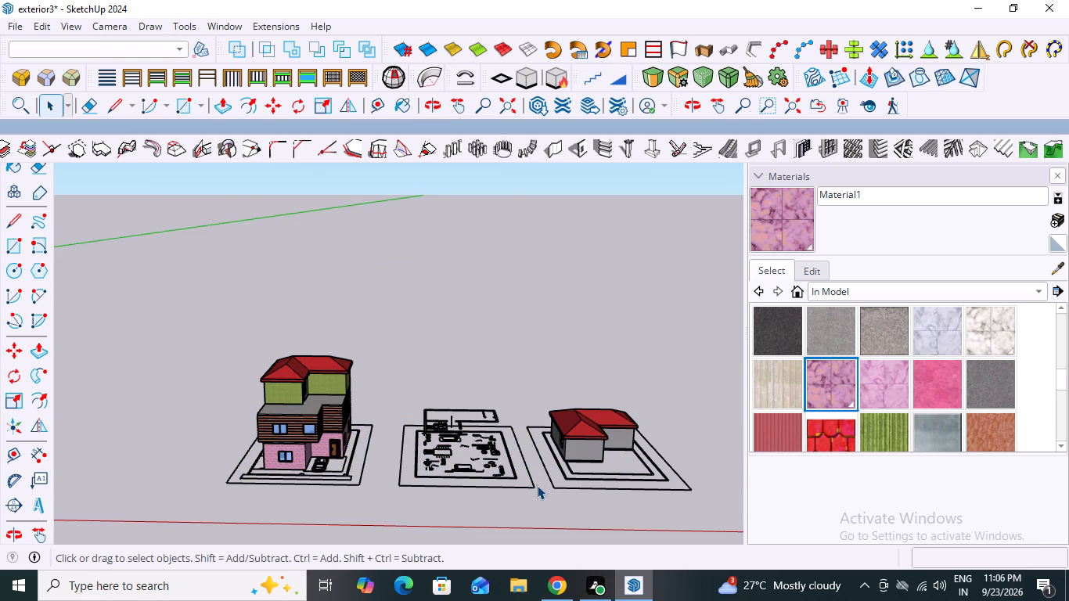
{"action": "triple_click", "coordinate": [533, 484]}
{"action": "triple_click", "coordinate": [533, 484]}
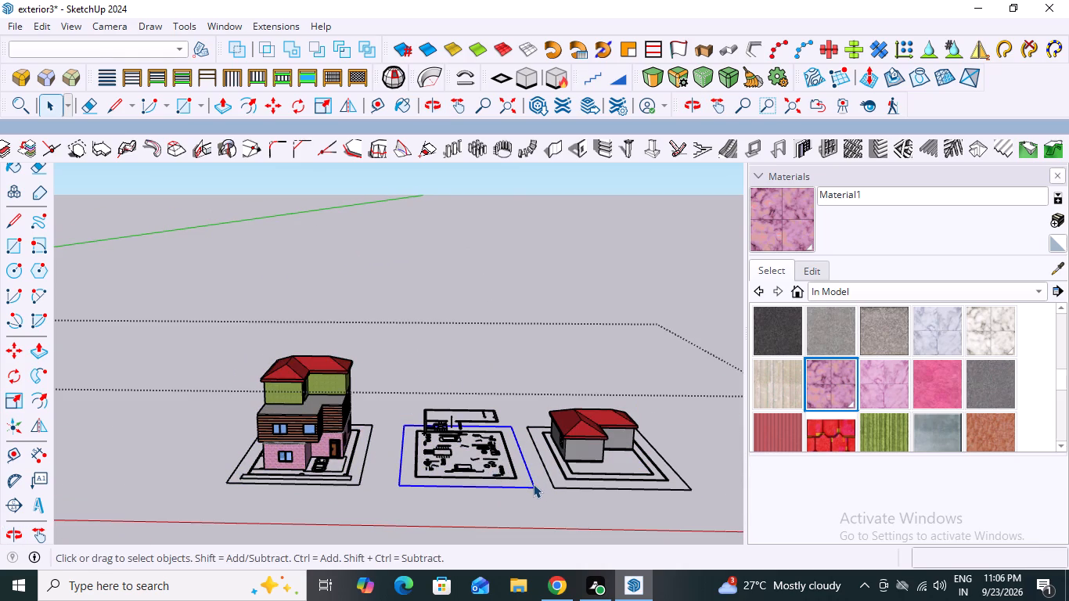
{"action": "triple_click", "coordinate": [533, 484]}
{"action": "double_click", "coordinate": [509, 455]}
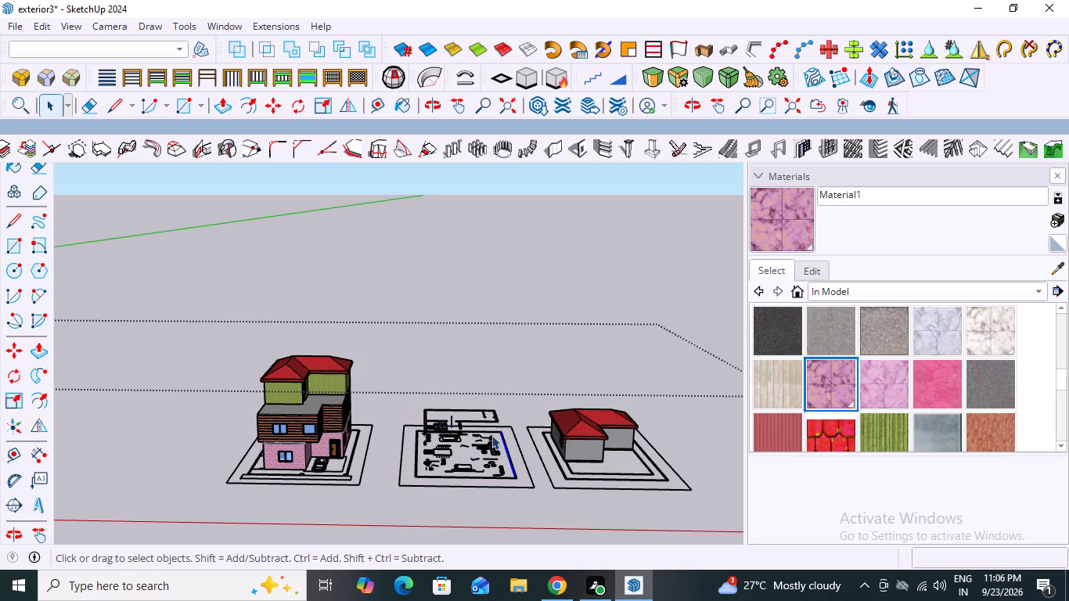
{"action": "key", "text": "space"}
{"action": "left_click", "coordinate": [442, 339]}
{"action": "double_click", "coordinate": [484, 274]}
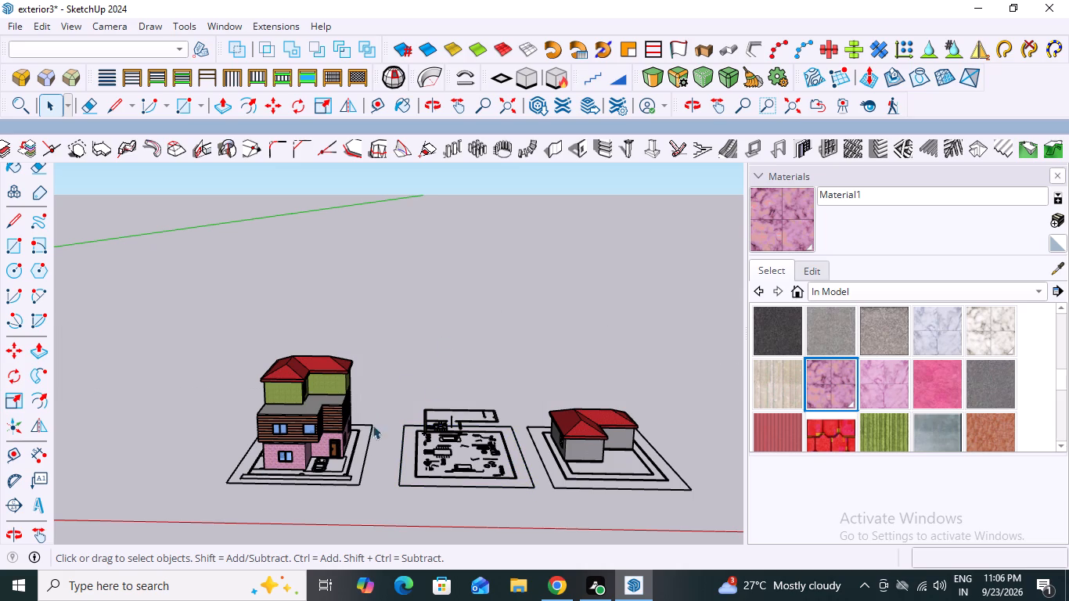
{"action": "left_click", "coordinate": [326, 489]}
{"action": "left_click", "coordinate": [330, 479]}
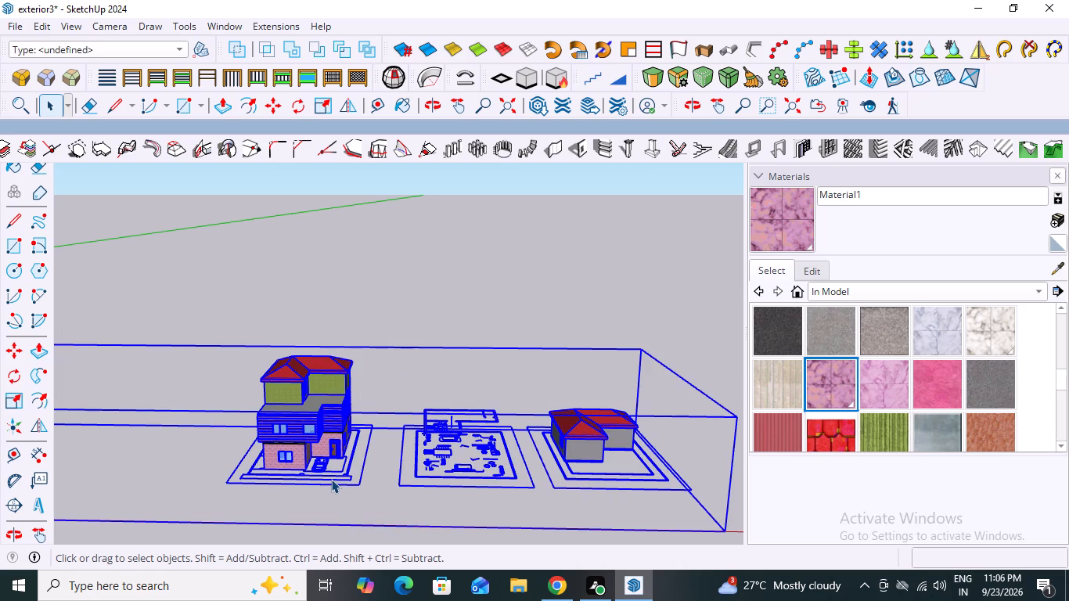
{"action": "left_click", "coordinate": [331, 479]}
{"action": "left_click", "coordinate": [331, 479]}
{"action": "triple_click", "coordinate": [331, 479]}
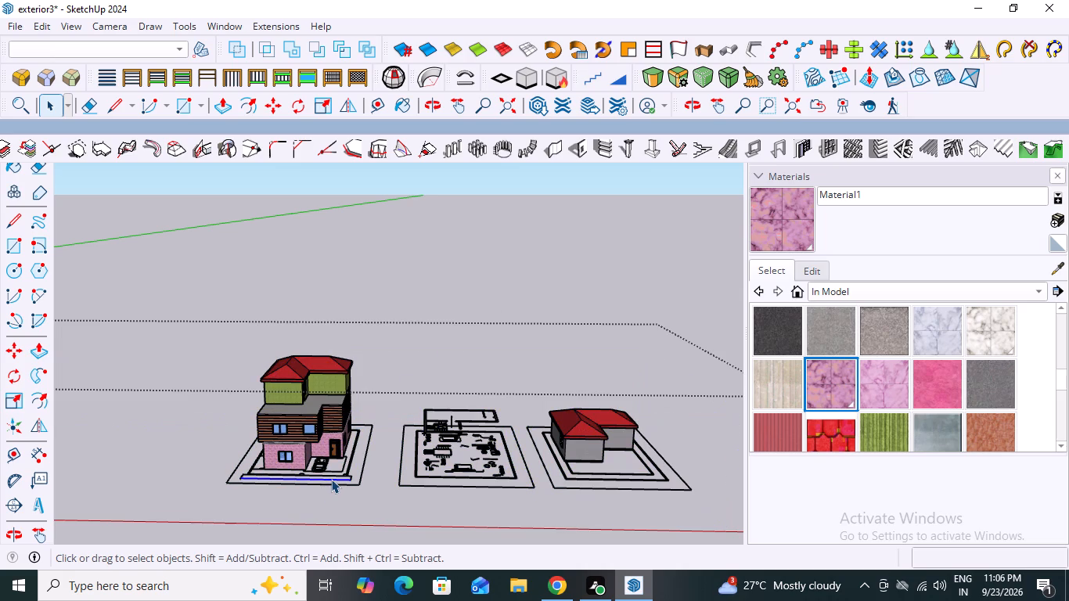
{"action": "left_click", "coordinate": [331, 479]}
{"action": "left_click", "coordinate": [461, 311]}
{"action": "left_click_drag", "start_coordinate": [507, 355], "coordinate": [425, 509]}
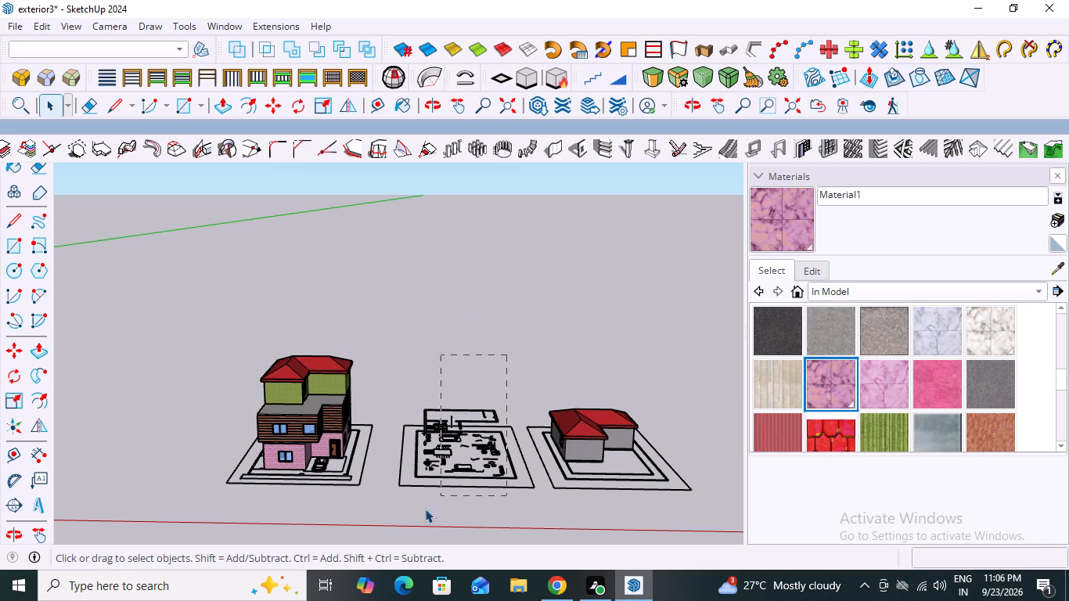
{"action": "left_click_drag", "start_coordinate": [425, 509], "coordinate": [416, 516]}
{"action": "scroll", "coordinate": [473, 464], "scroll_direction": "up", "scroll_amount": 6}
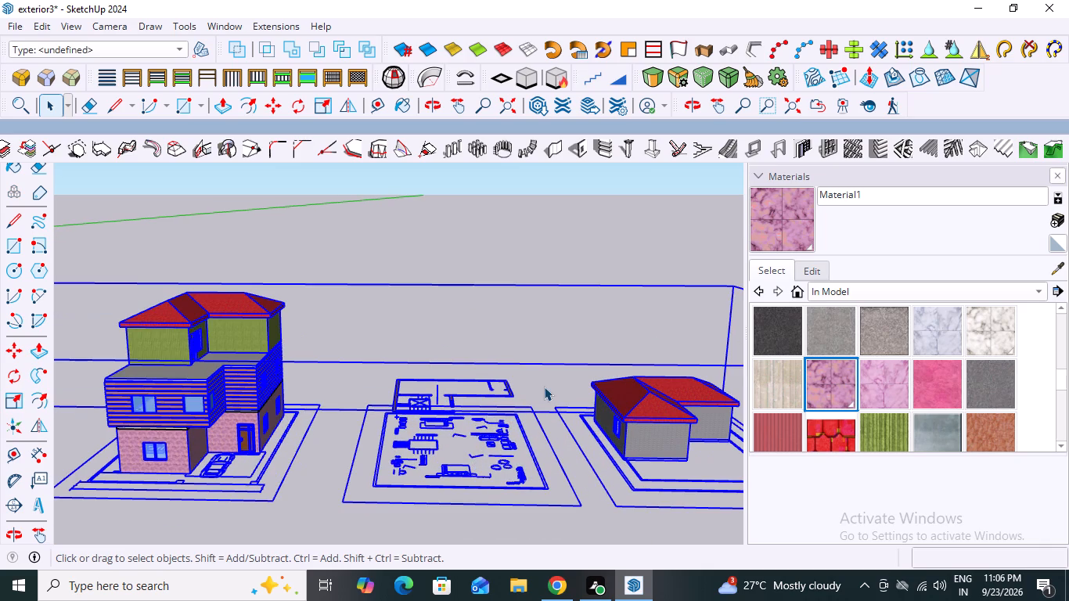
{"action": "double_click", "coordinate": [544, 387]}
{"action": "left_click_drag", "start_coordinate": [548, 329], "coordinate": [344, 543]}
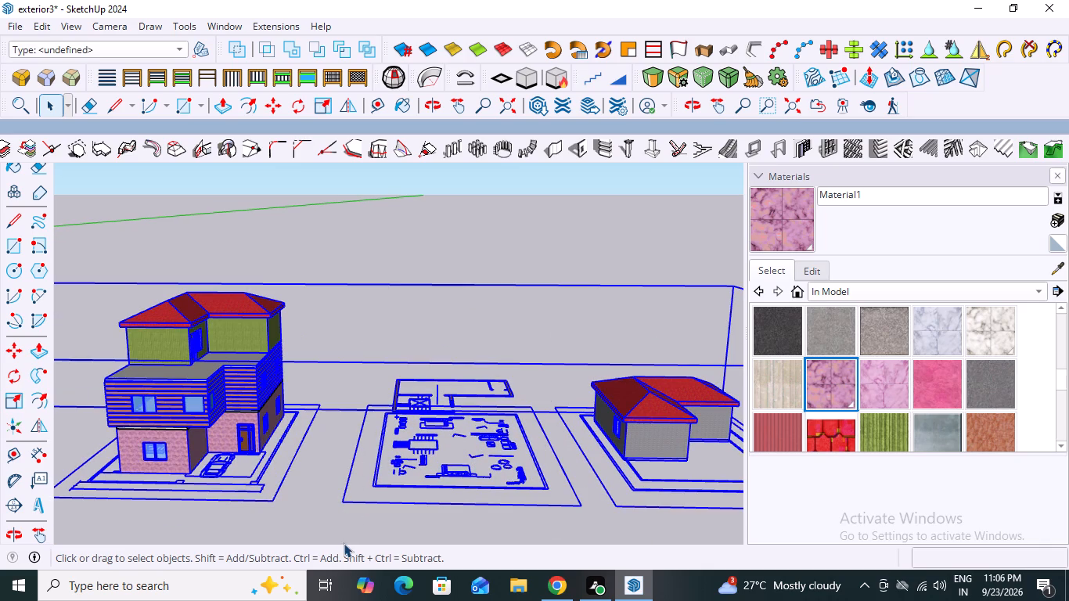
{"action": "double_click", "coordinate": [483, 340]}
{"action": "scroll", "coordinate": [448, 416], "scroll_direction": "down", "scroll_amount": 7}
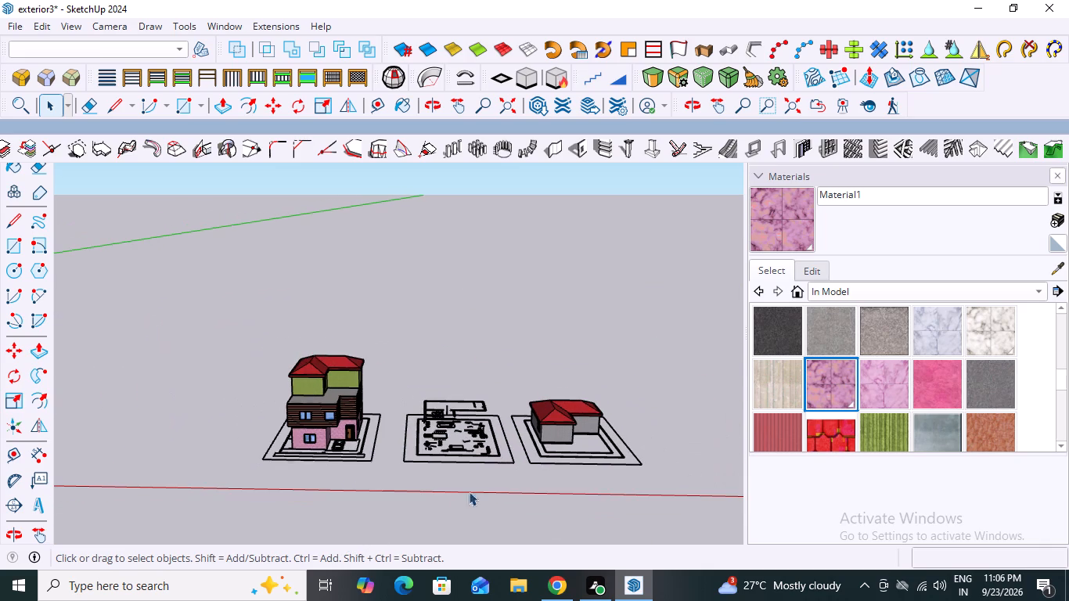
Open the group holding the drawings and delete the furnished floor plan and the single-storey red-roofed building beside the three-storey house.
{"action": "left_click", "coordinate": [453, 401]}
{"action": "triple_click", "coordinate": [455, 401]}
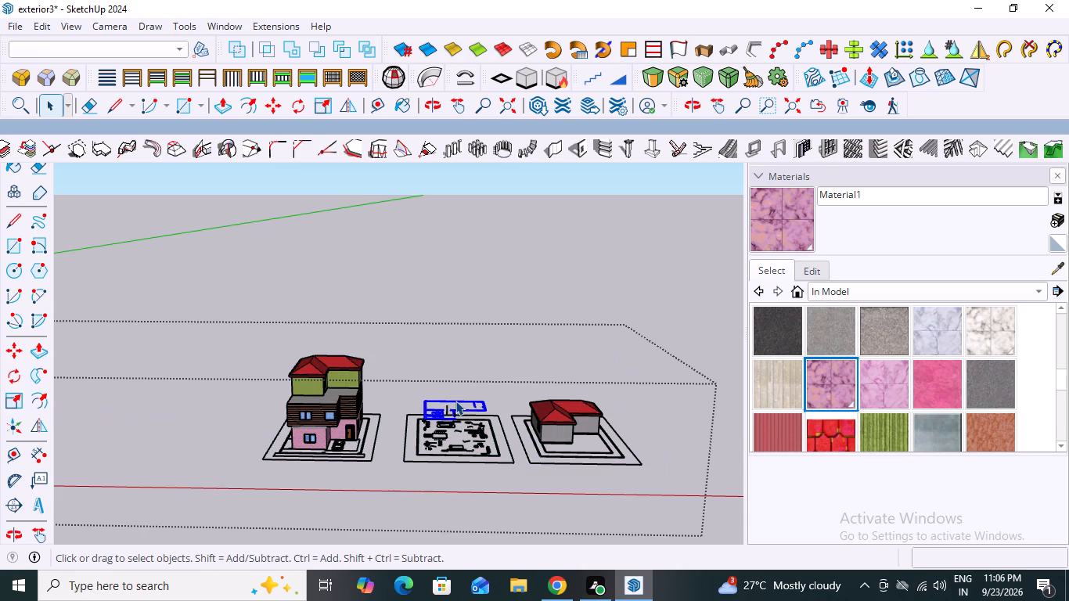
{"action": "scroll", "coordinate": [467, 413], "scroll_direction": "up", "scroll_amount": 11}
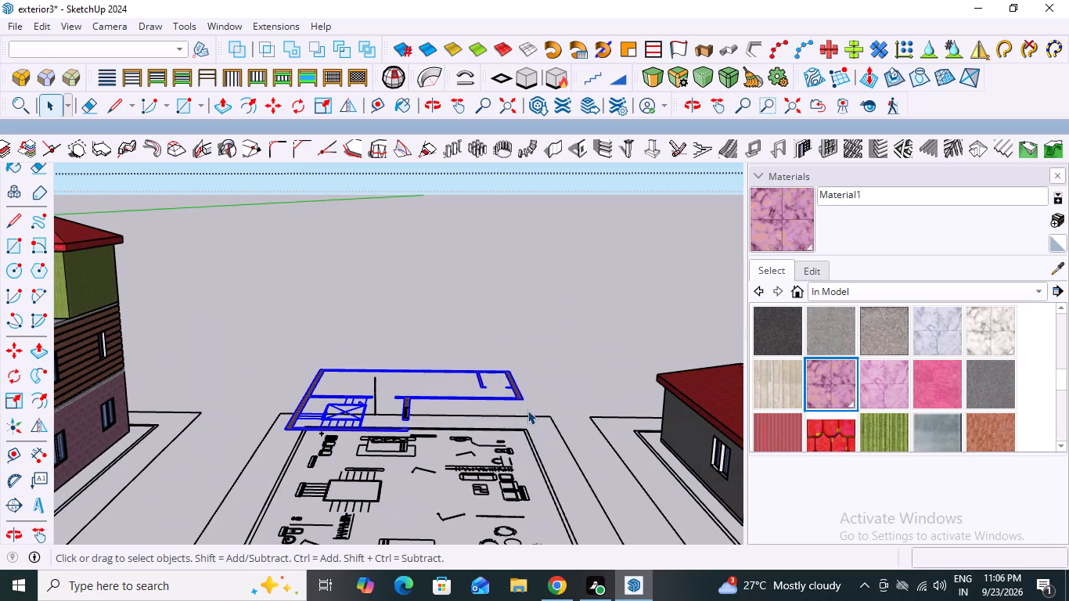
{"action": "scroll", "coordinate": [550, 379], "scroll_direction": "down", "scroll_amount": 7}
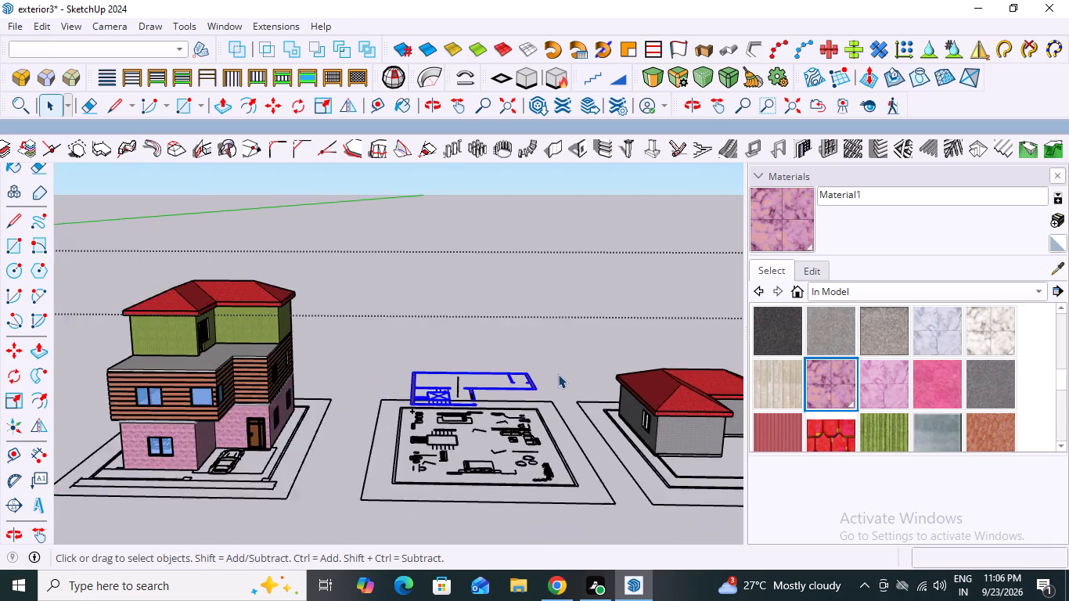
{"action": "scroll", "coordinate": [558, 374], "scroll_direction": "down", "scroll_amount": 4}
{"action": "left_click_drag", "start_coordinate": [567, 379], "coordinate": [452, 487], "text": "shift"}
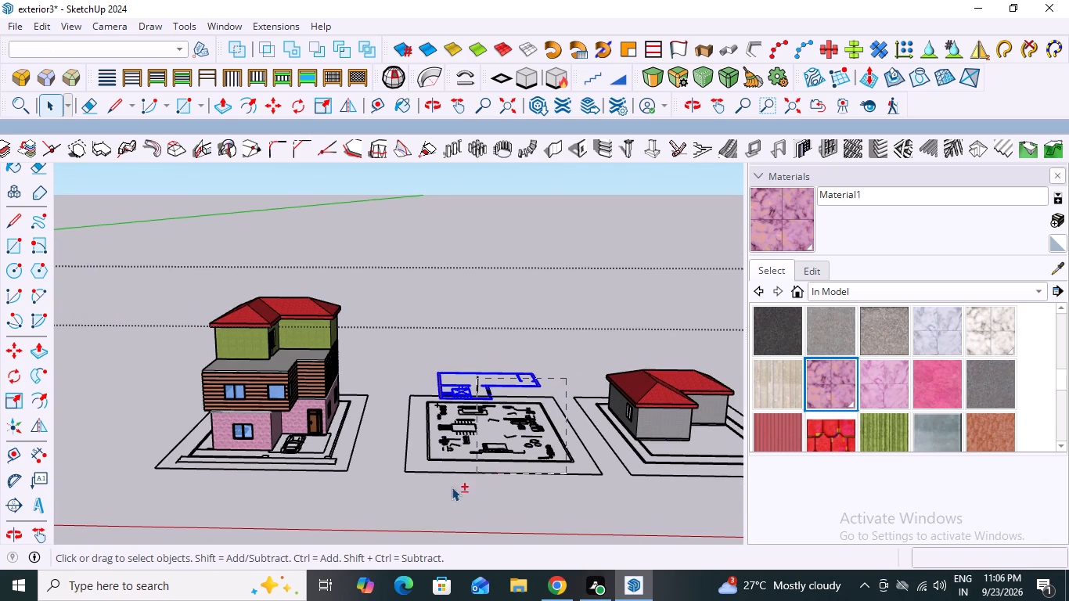
{"action": "left_click_drag", "start_coordinate": [452, 487], "coordinate": [423, 493], "text": "shift"}
{"action": "scroll", "coordinate": [466, 476], "scroll_direction": "up", "scroll_amount": 2, "text": "shift"}
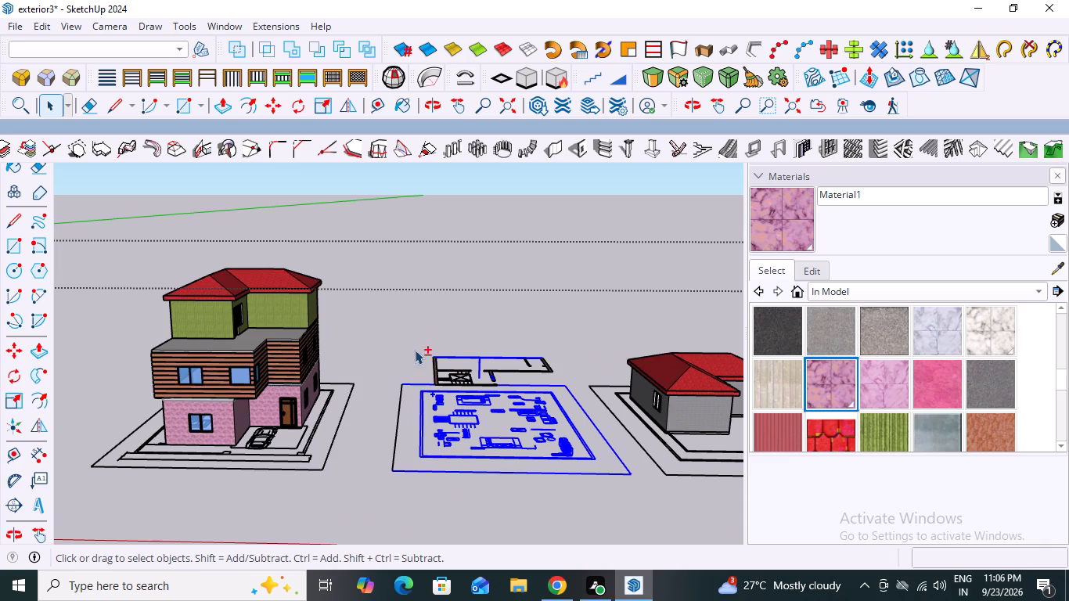
{"action": "left_click_drag", "start_coordinate": [415, 350], "coordinate": [363, 520], "text": "shift"}
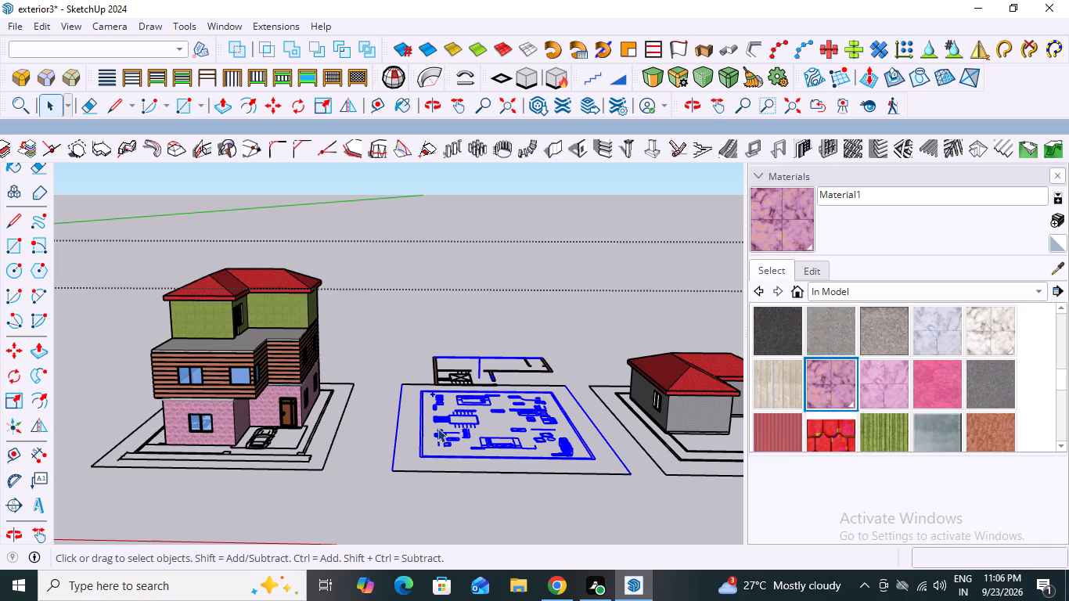
{"action": "scroll", "coordinate": [373, 436], "scroll_direction": "down", "scroll_amount": 8}
{"action": "left_click_drag", "start_coordinate": [592, 394], "coordinate": [427, 478], "text": "shift"}
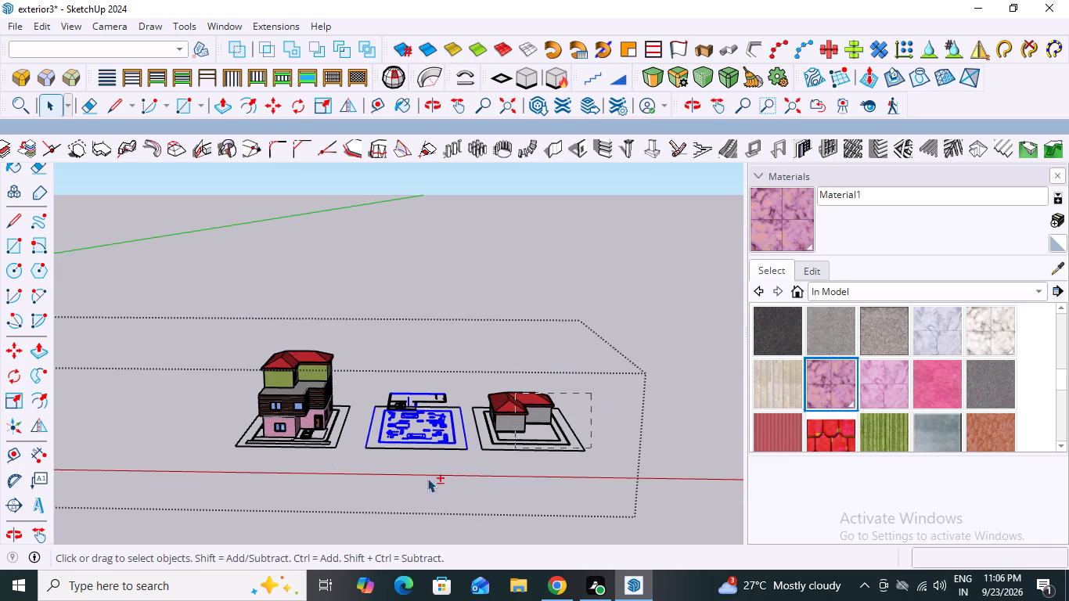
{"action": "left_click_drag", "start_coordinate": [427, 478], "coordinate": [373, 461], "text": "shift"}
{"action": "scroll", "coordinate": [588, 363], "scroll_direction": "down", "scroll_amount": 1}
{"action": "scroll", "coordinate": [406, 462], "scroll_direction": "up", "scroll_amount": 10}
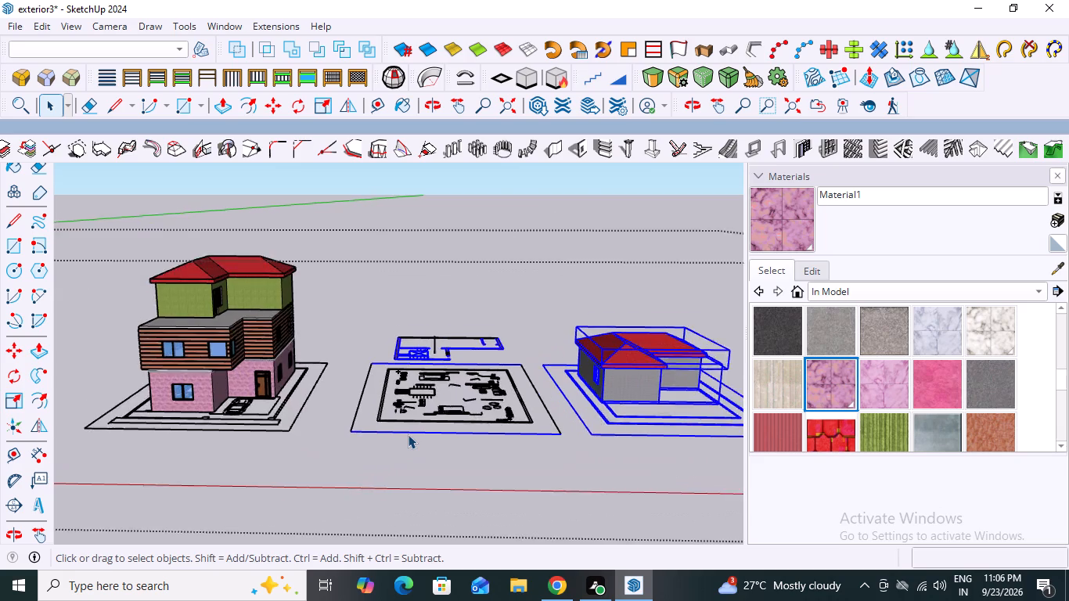
{"action": "scroll", "coordinate": [408, 434], "scroll_direction": "up", "scroll_amount": 2}
{"action": "left_click_drag", "start_coordinate": [577, 304], "coordinate": [400, 466], "text": "shift"}
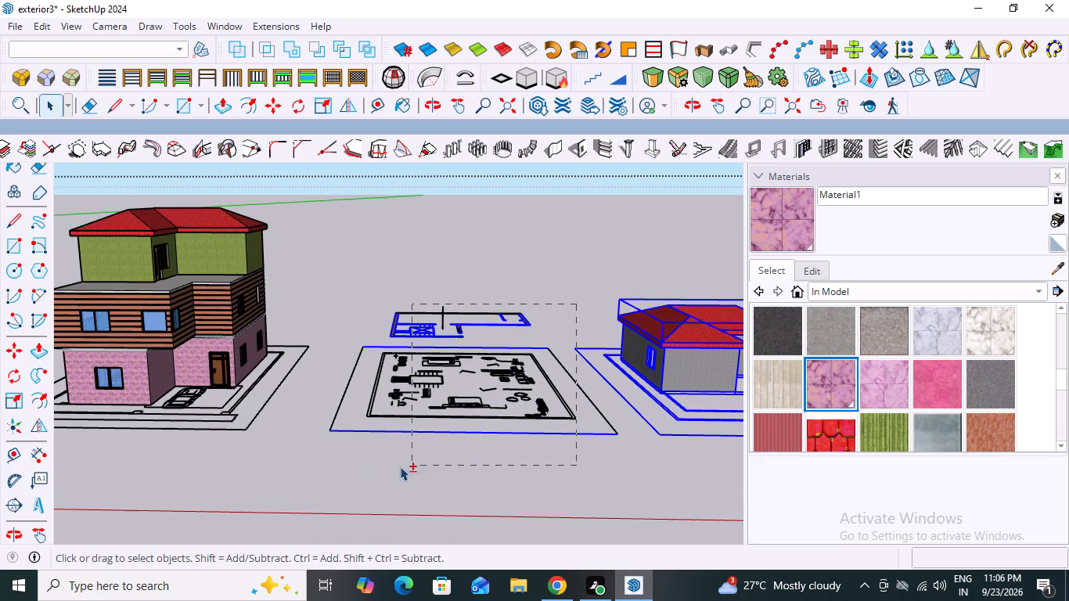
{"action": "left_click_drag", "start_coordinate": [400, 466], "coordinate": [317, 443], "text": "shift"}
{"action": "scroll", "coordinate": [415, 438], "scroll_direction": "down", "scroll_amount": 5, "text": "shift"}
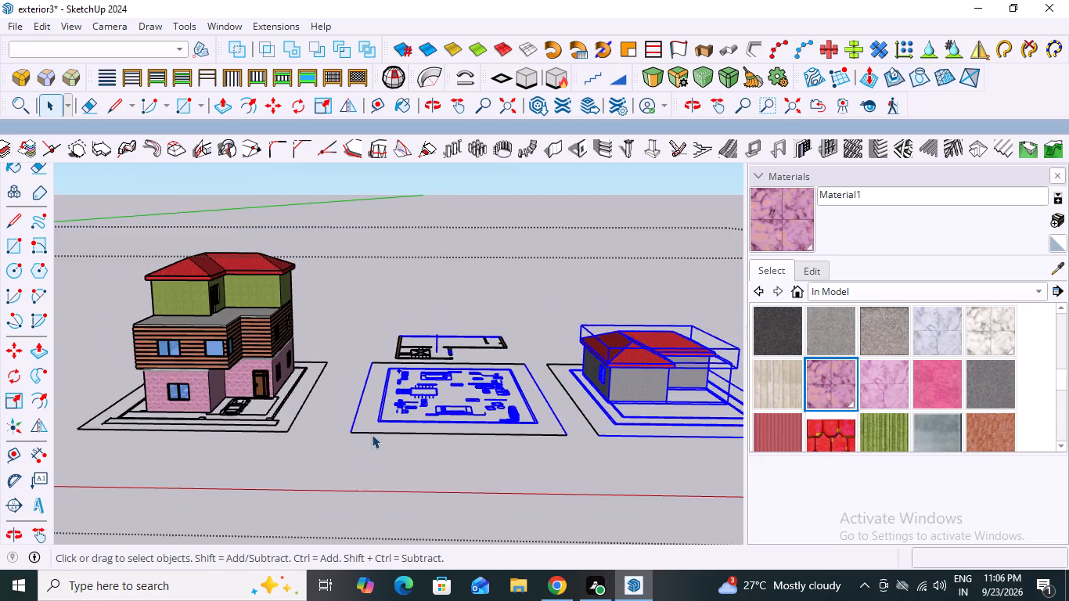
{"action": "scroll", "coordinate": [372, 434], "scroll_direction": "down", "scroll_amount": 1, "text": "shift"}
{"action": "key", "text": "Delete"}
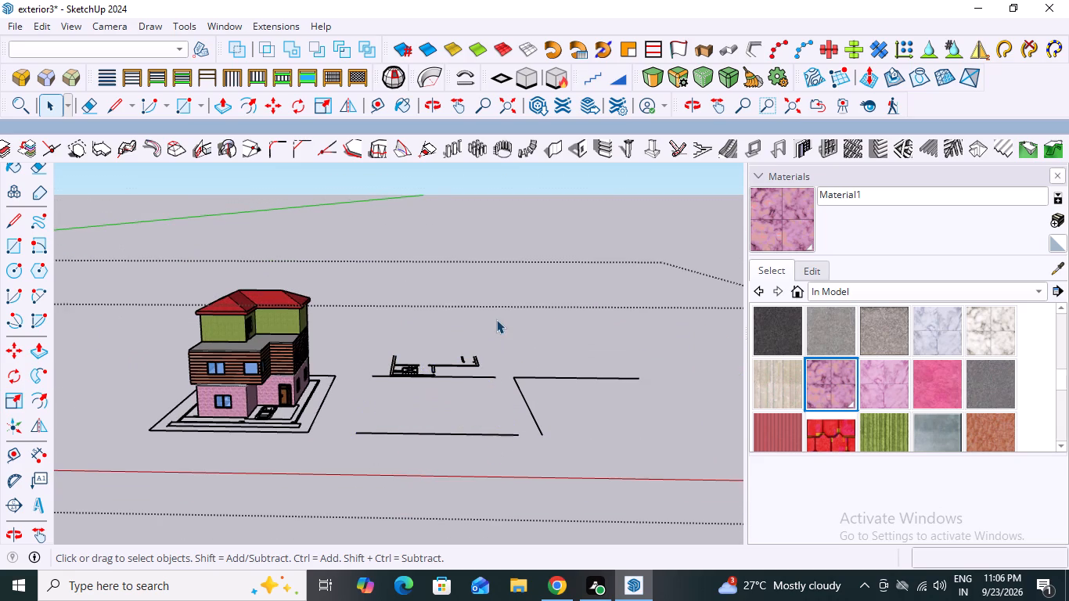
Delete the leftover plan and plot-outline lines beside the three-storey house.
{"action": "scroll", "coordinate": [496, 319], "scroll_direction": "up", "scroll_amount": 2}
{"action": "scroll", "coordinate": [496, 319], "scroll_direction": "down", "scroll_amount": 3}
{"action": "scroll", "coordinate": [484, 448], "scroll_direction": "up", "scroll_amount": 2}
{"action": "left_click_drag", "start_coordinate": [675, 295], "coordinate": [349, 430]}
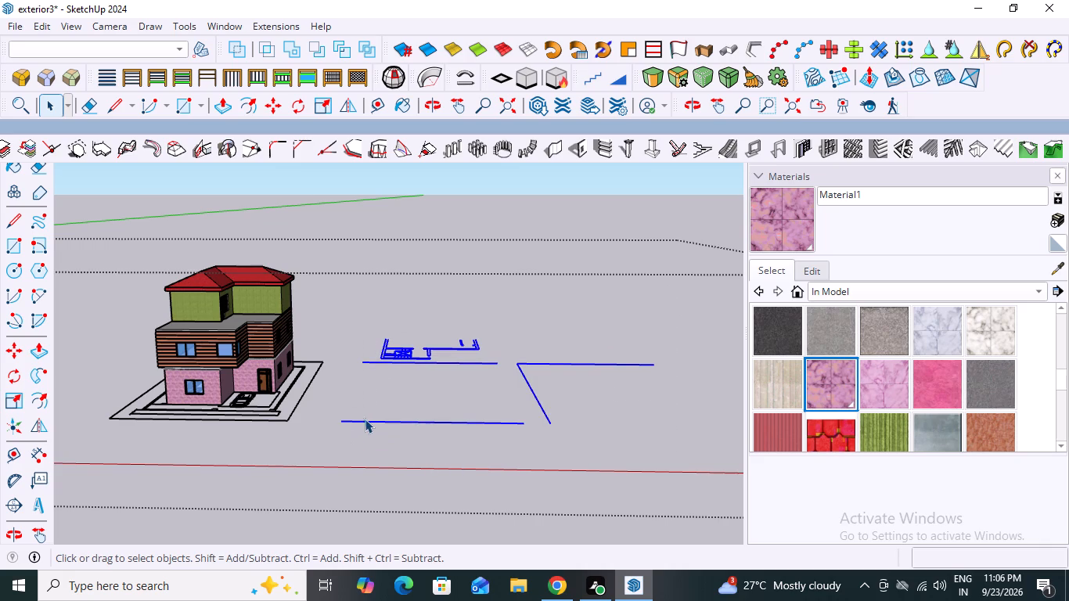
{"action": "key", "text": "Delete"}
Delete the outermost rectangular plot outline around the three-storey house.
{"action": "scroll", "coordinate": [396, 395], "scroll_direction": "down", "scroll_amount": 9}
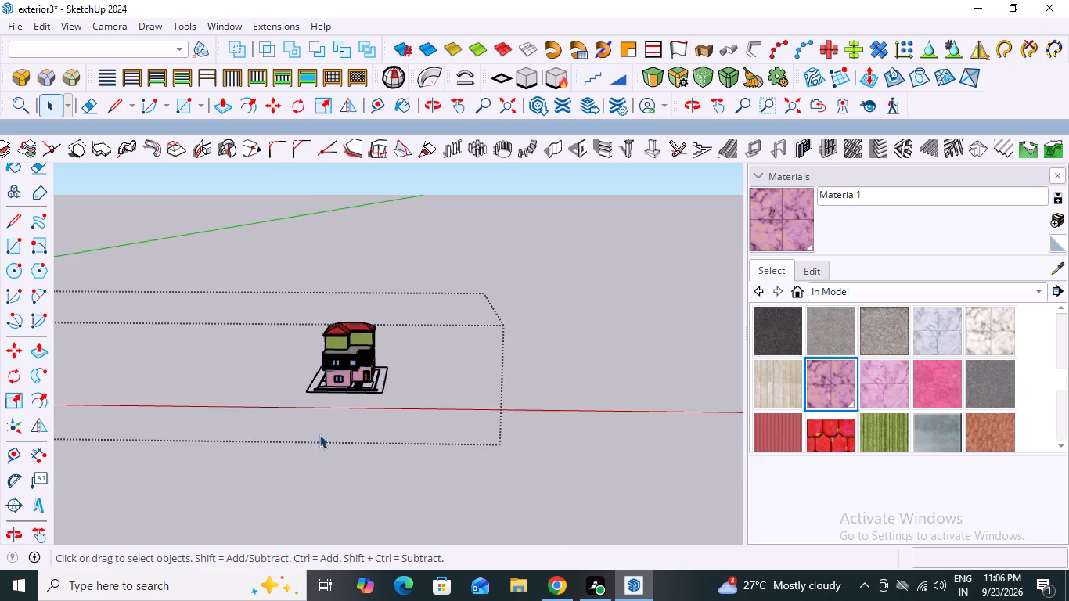
{"action": "scroll", "coordinate": [247, 449], "scroll_direction": "up", "scroll_amount": 14}
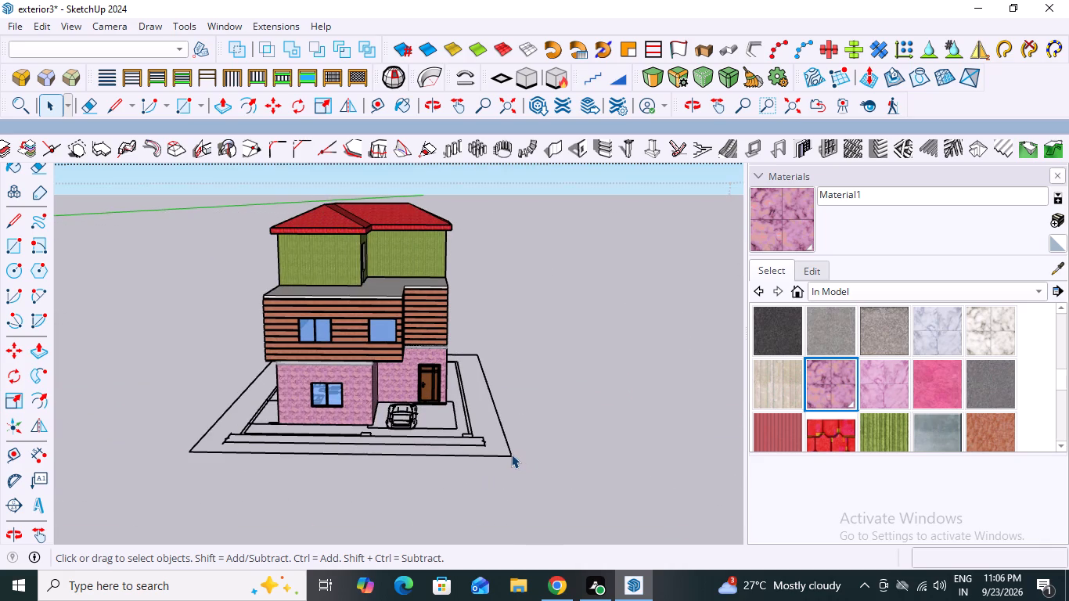
{"action": "triple_click", "coordinate": [511, 454]}
{"action": "triple_click", "coordinate": [511, 454]}
{"action": "triple_click", "coordinate": [511, 454]}
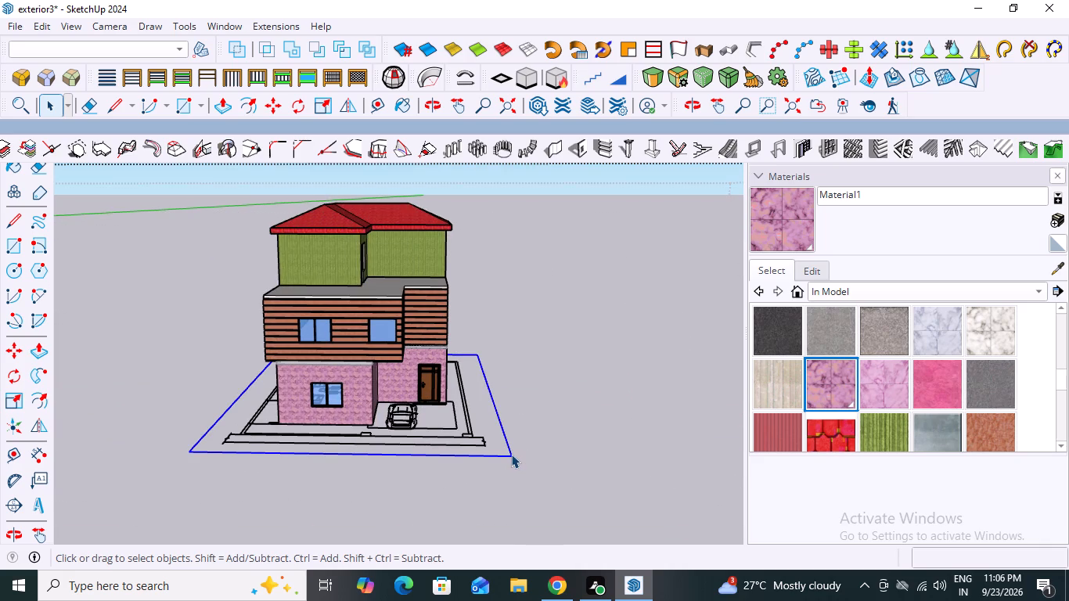
{"action": "left_click", "coordinate": [511, 454]}
{"action": "key", "text": "Delete"}
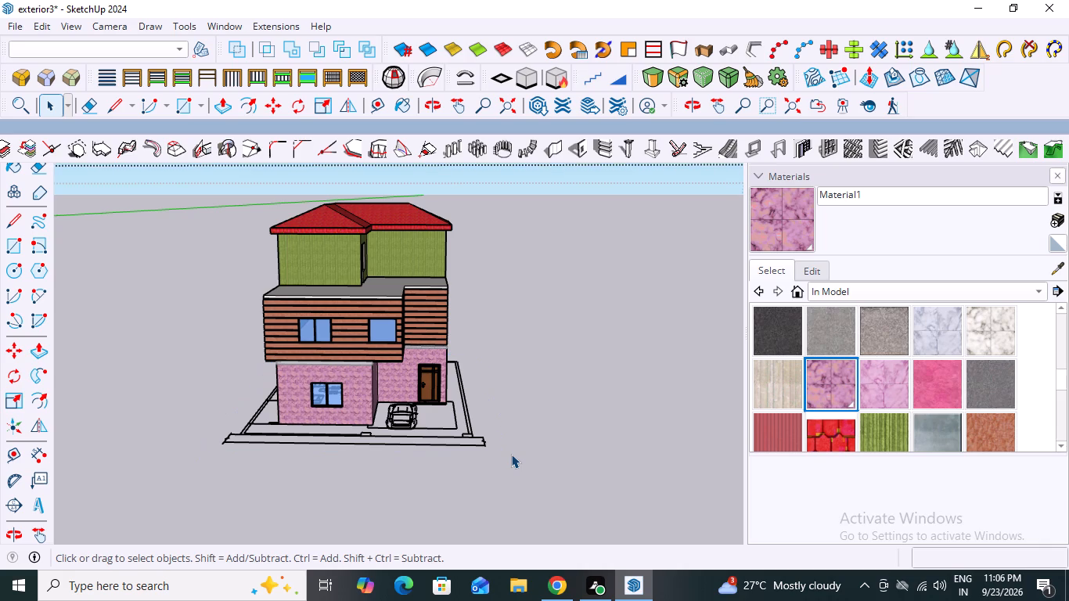
Delete the outermost long line along the front of the house's plot.
{"action": "triple_click", "coordinate": [484, 444]}
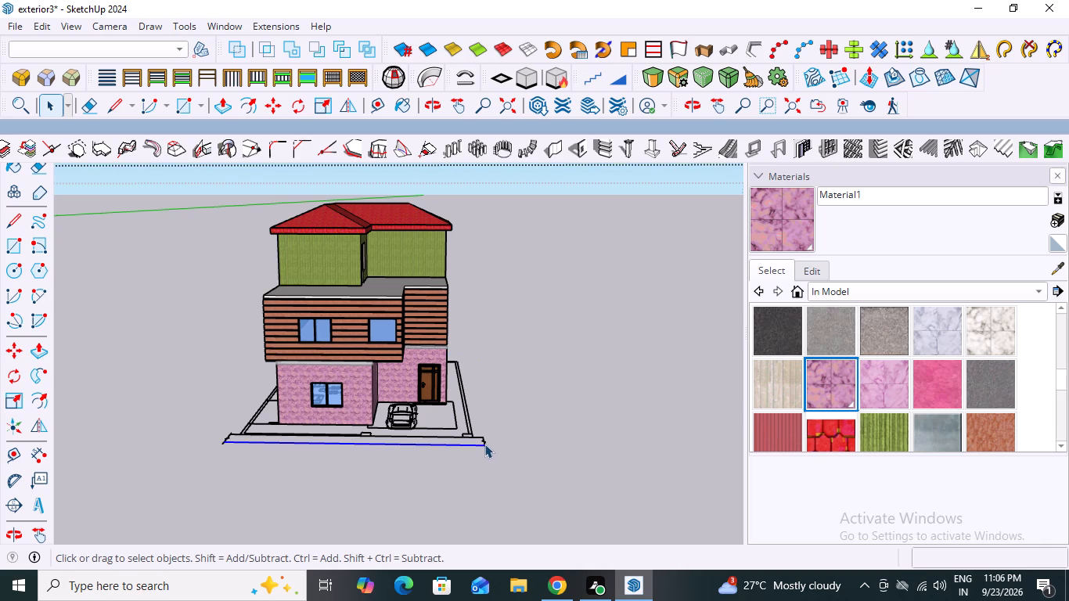
{"action": "double_click", "coordinate": [484, 444]}
{"action": "left_click", "coordinate": [484, 444]}
{"action": "key", "text": "Delete"}
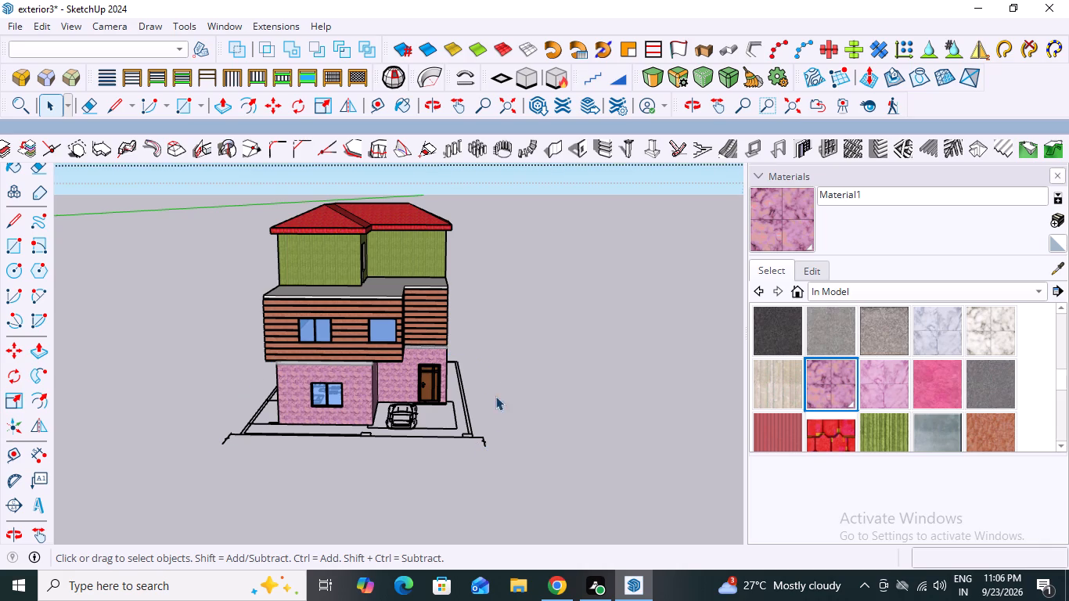
Delete the front and door-side plot boundary lines together with the car symbol and most of the parking-space outline by the entrance.
{"action": "left_click_drag", "start_coordinate": [520, 352], "coordinate": [458, 449]}
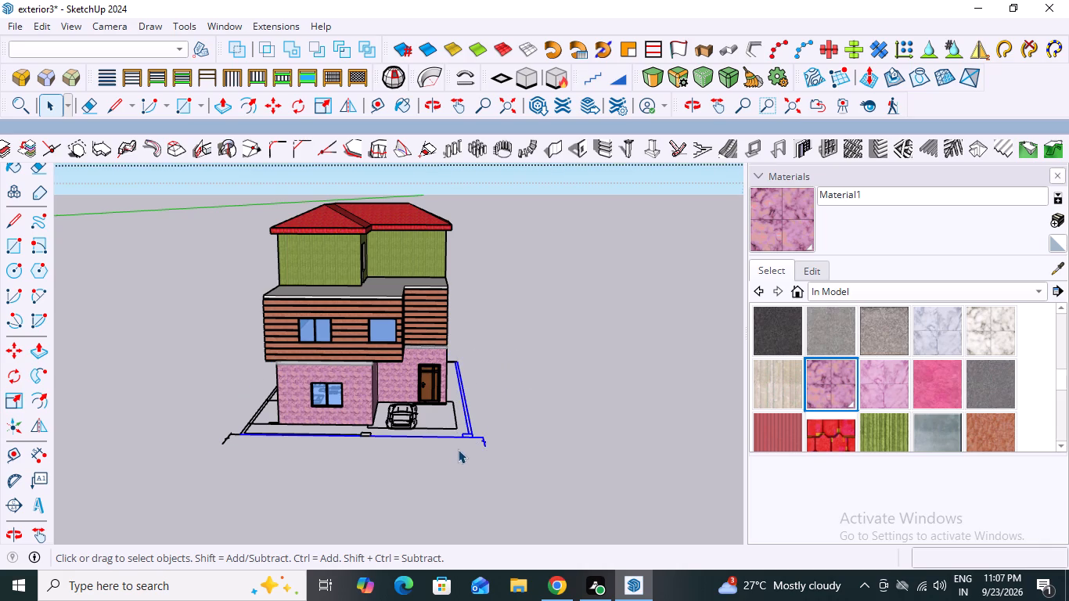
{"action": "scroll", "coordinate": [458, 426], "scroll_direction": "up", "scroll_amount": 6}
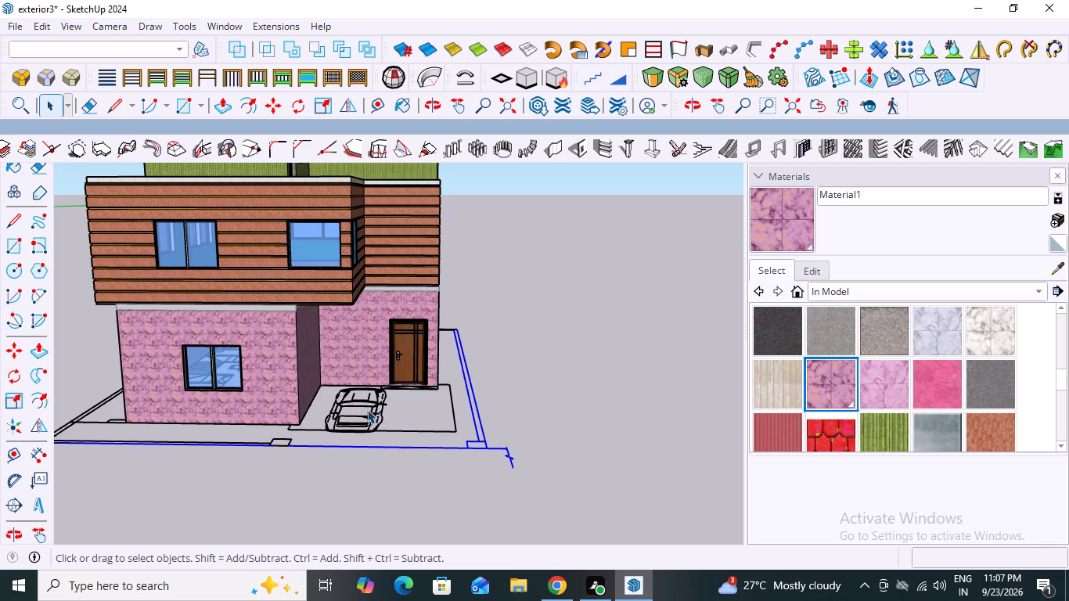
{"action": "left_click", "coordinate": [366, 407], "text": "shift"}
{"action": "left_click", "coordinate": [405, 426], "text": "shift"}
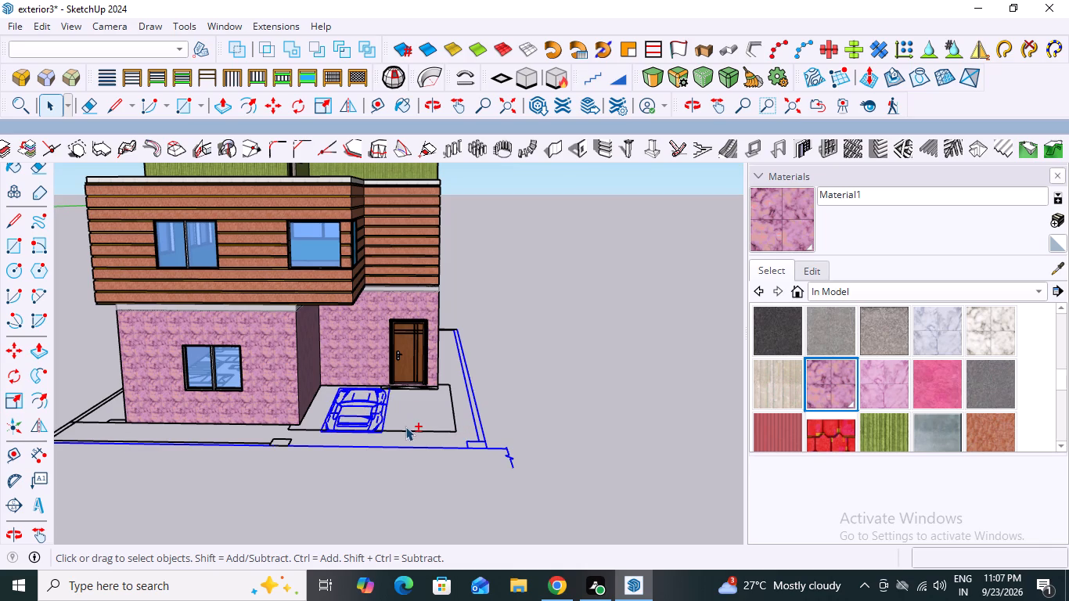
{"action": "left_click", "coordinate": [451, 396], "text": "shift"}
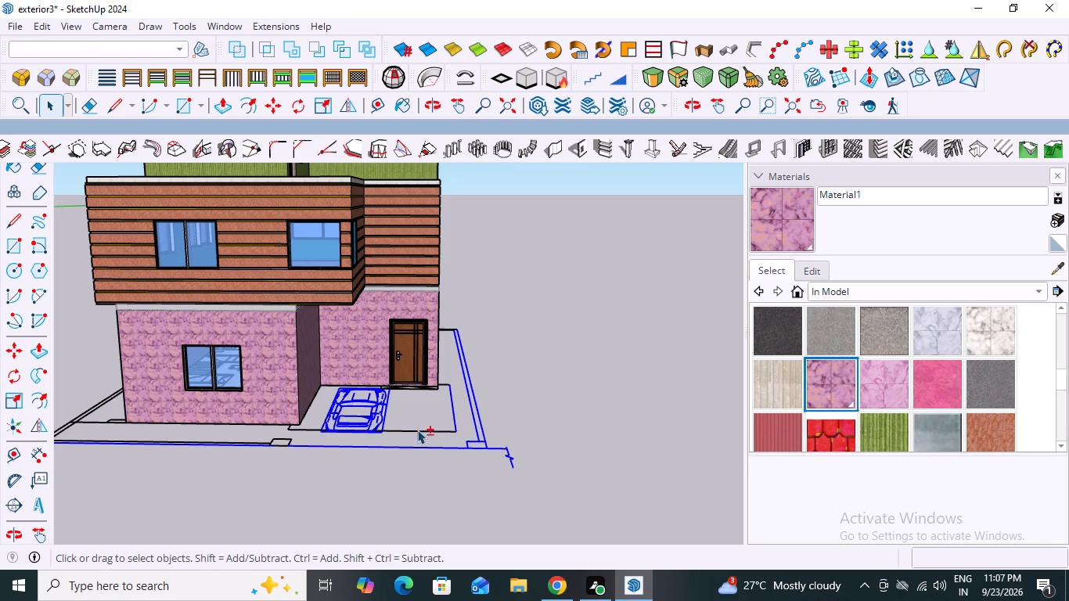
{"action": "left_click", "coordinate": [417, 430], "text": "shift"}
{"action": "left_click", "coordinate": [444, 384], "text": "shift"}
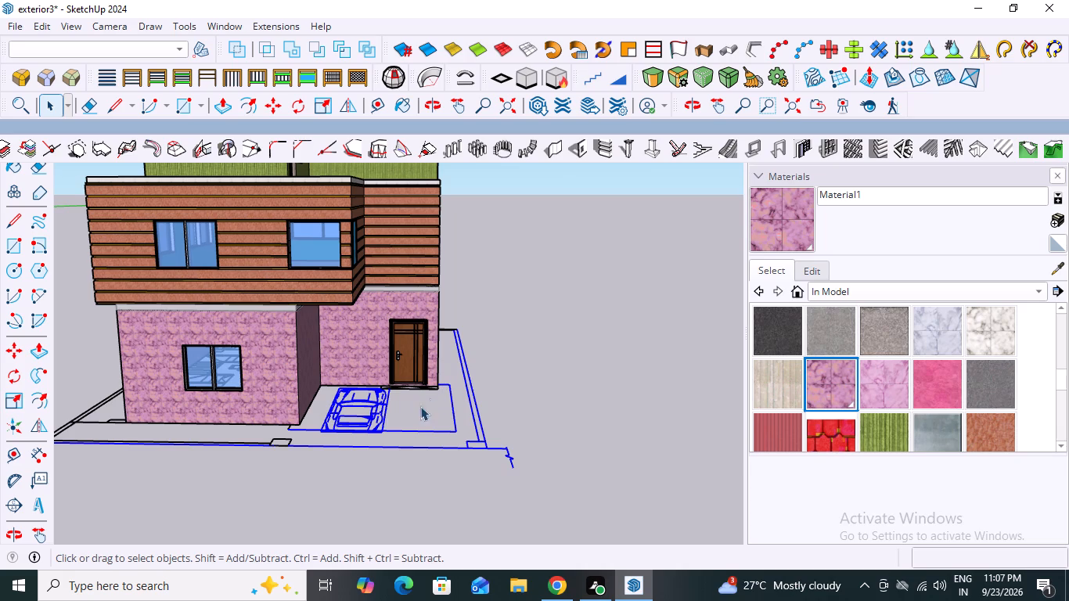
{"action": "left_click", "coordinate": [286, 429], "text": "shift"}
{"action": "key", "text": "Delete"}
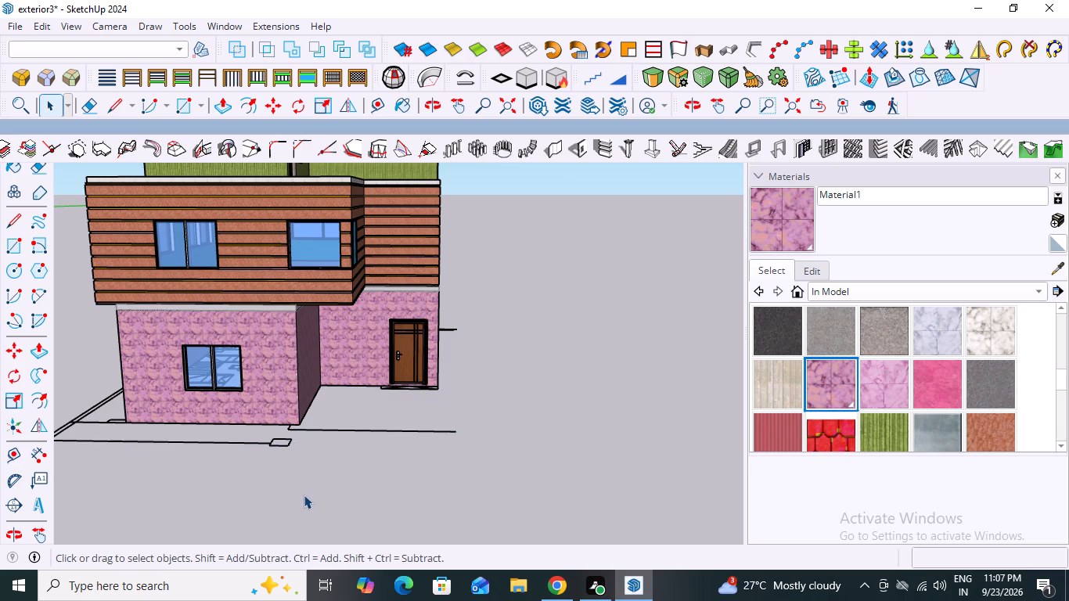
Hide the three-storey house to isolate the leftover plot lines in front of it.
{"action": "scroll", "coordinate": [459, 397], "scroll_direction": "down", "scroll_amount": 8}
{"action": "scroll", "coordinate": [261, 395], "scroll_direction": "up", "scroll_amount": 7}
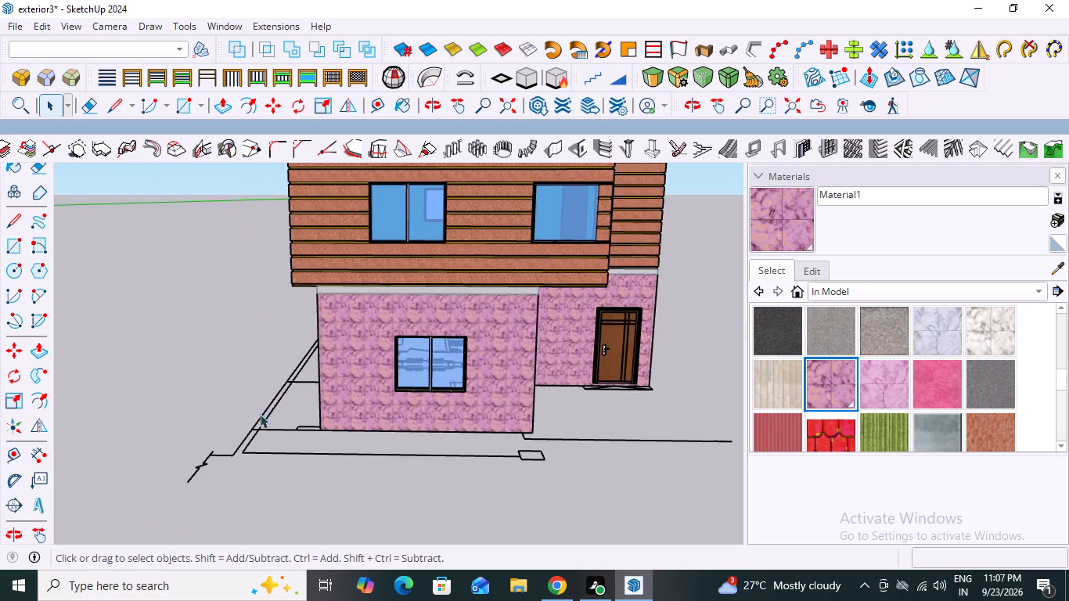
{"action": "middle_click_drag", "start_coordinate": [276, 423], "coordinate": [373, 472]}
{"action": "scroll", "coordinate": [306, 433], "scroll_direction": "down", "scroll_amount": 13}
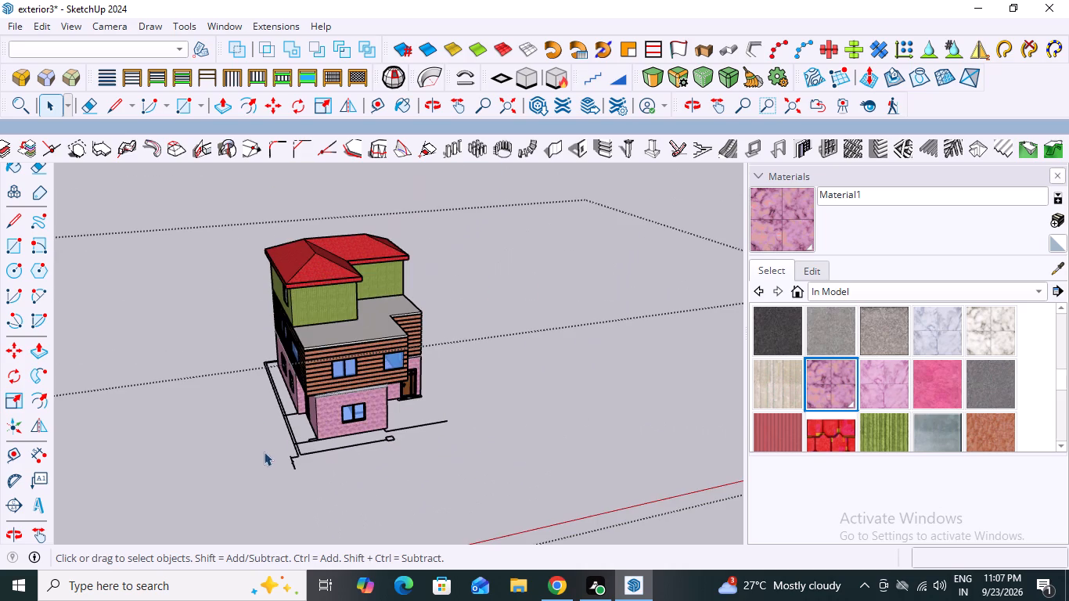
{"action": "left_click_drag", "start_coordinate": [474, 197], "coordinate": [283, 432]}
{"action": "middle_click_drag", "start_coordinate": [531, 383], "coordinate": [447, 392]}
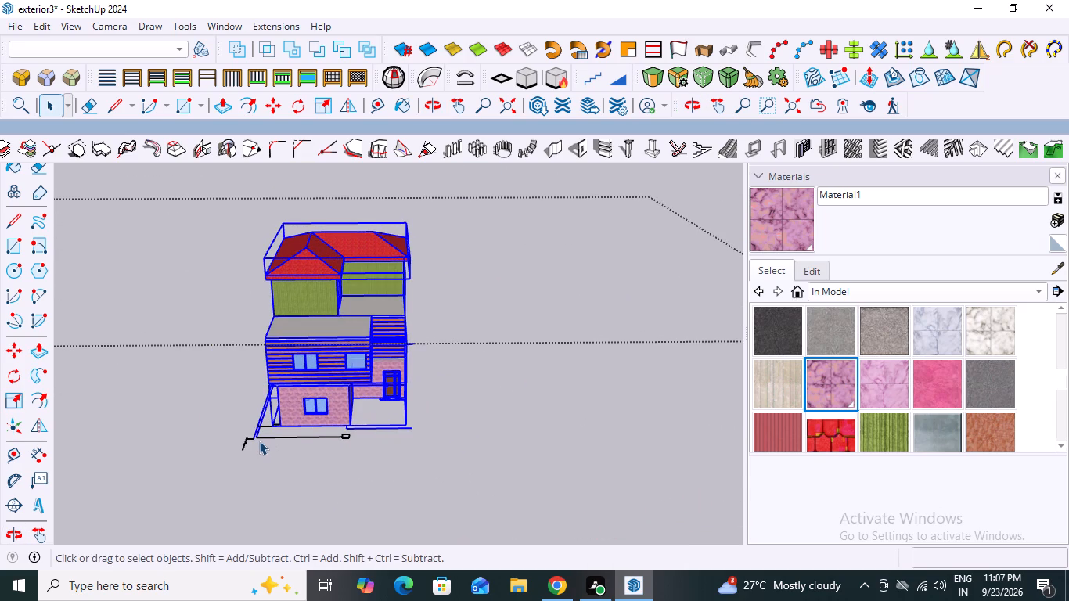
{"action": "right_click", "coordinate": [279, 388]}
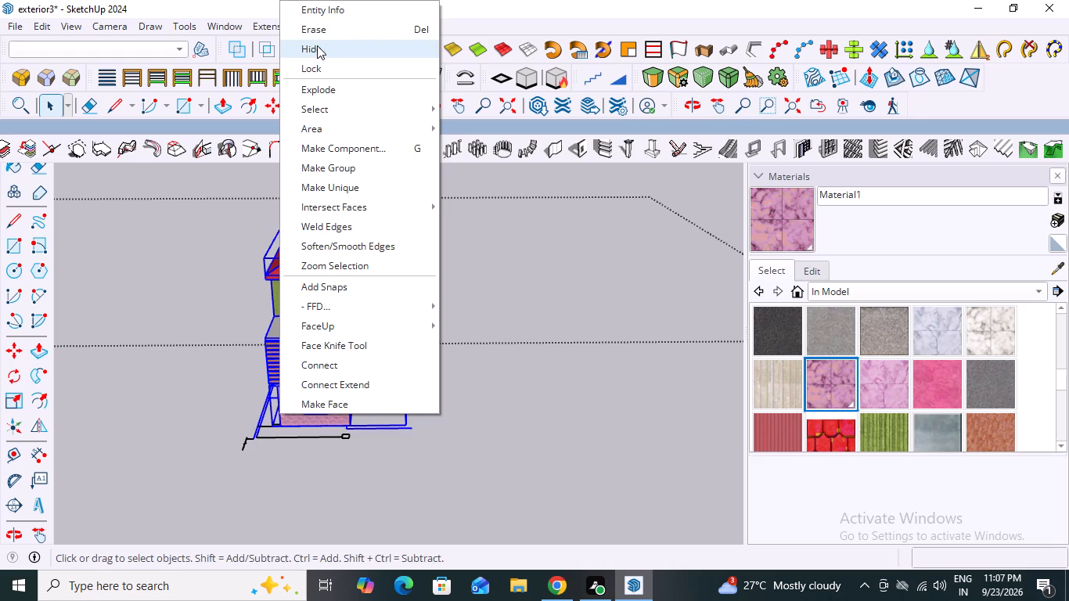
{"action": "left_click", "coordinate": [317, 45]}
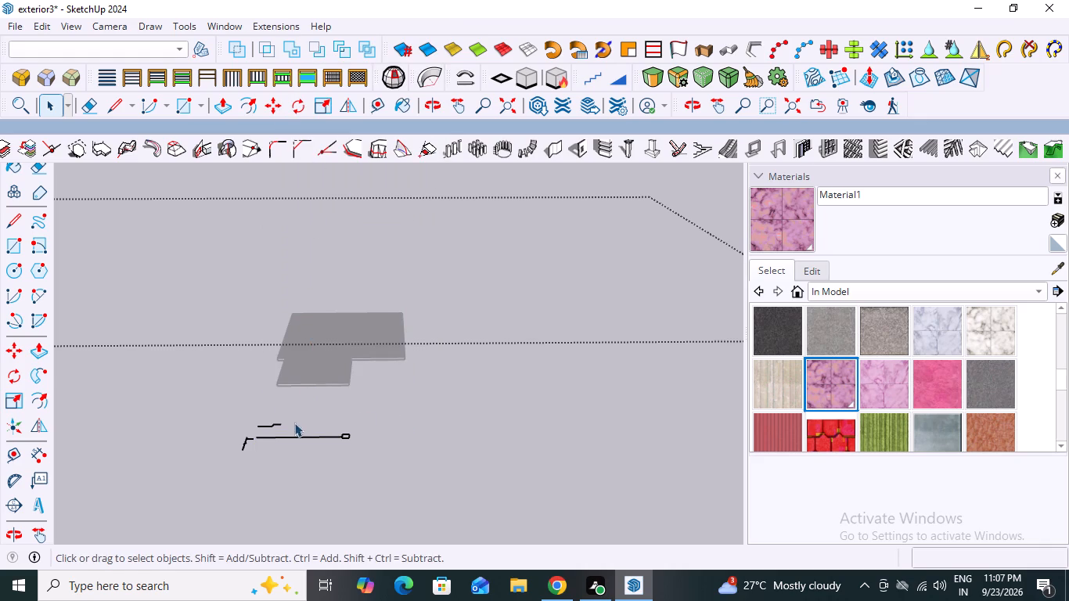
Delete the isolated front plot lines, including the small rectangle and the broken corner line.
{"action": "left_click", "coordinate": [381, 408]}
{"action": "middle_click_drag", "start_coordinate": [395, 411], "coordinate": [419, 411]}
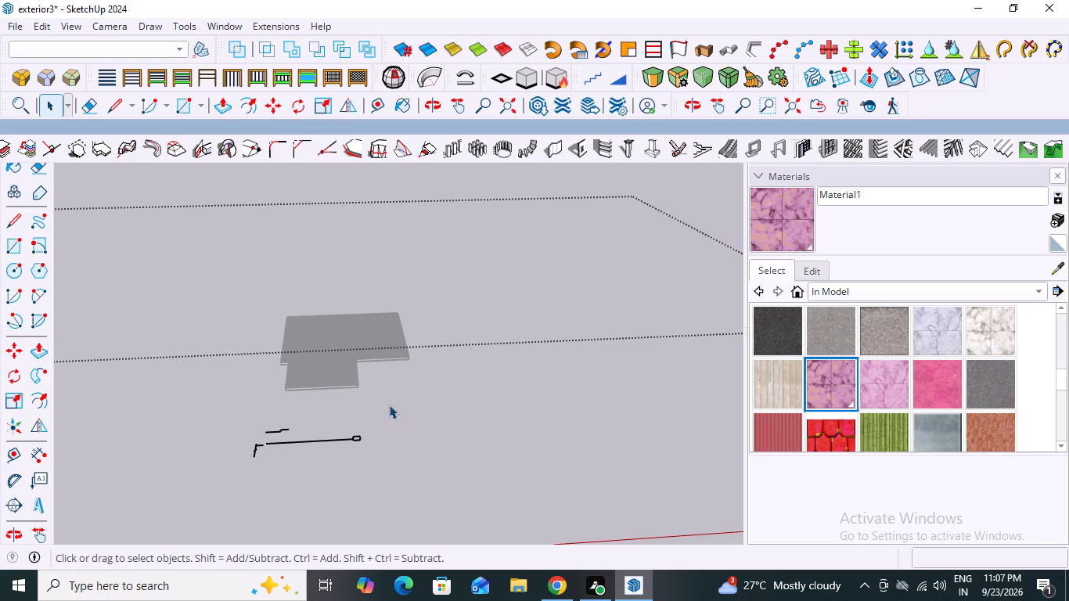
{"action": "left_click_drag", "start_coordinate": [419, 411], "coordinate": [225, 464]}
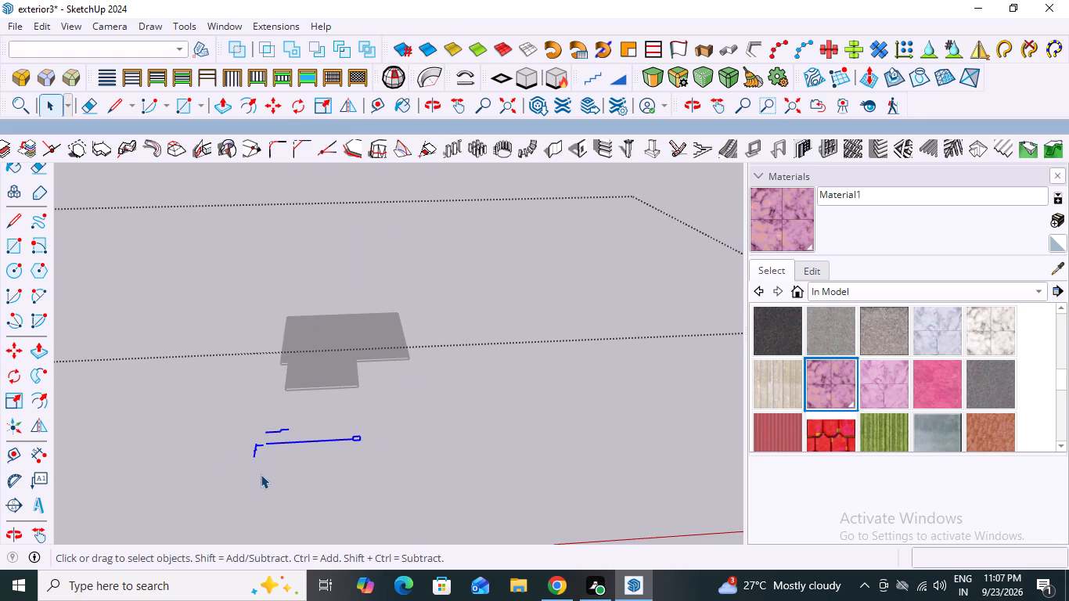
{"action": "key", "text": "Delete"}
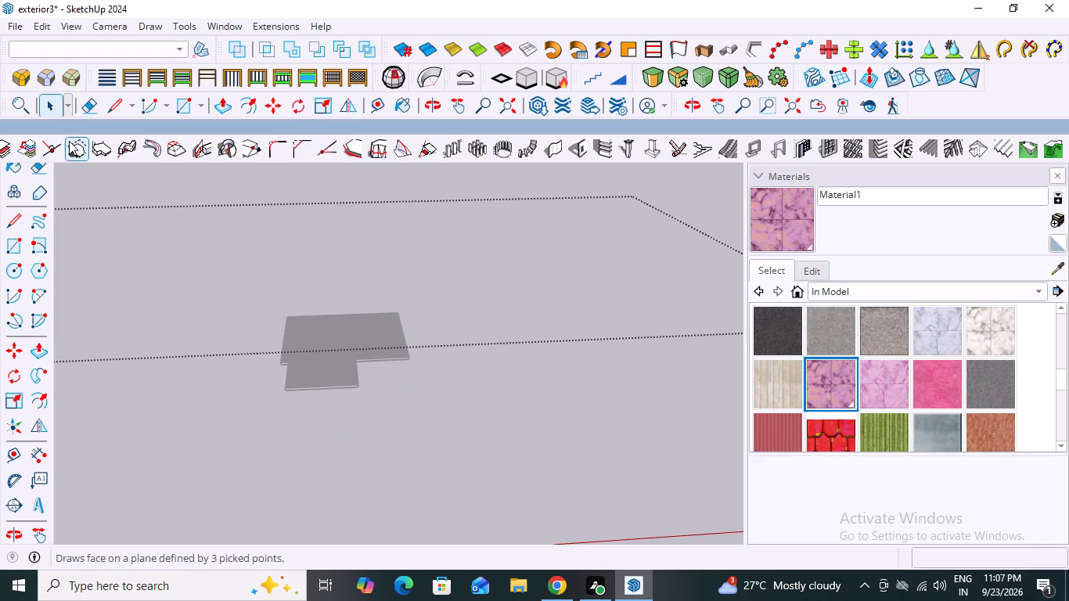
Unhide all hidden geometry.
{"action": "left_click", "coordinate": [41, 27]}
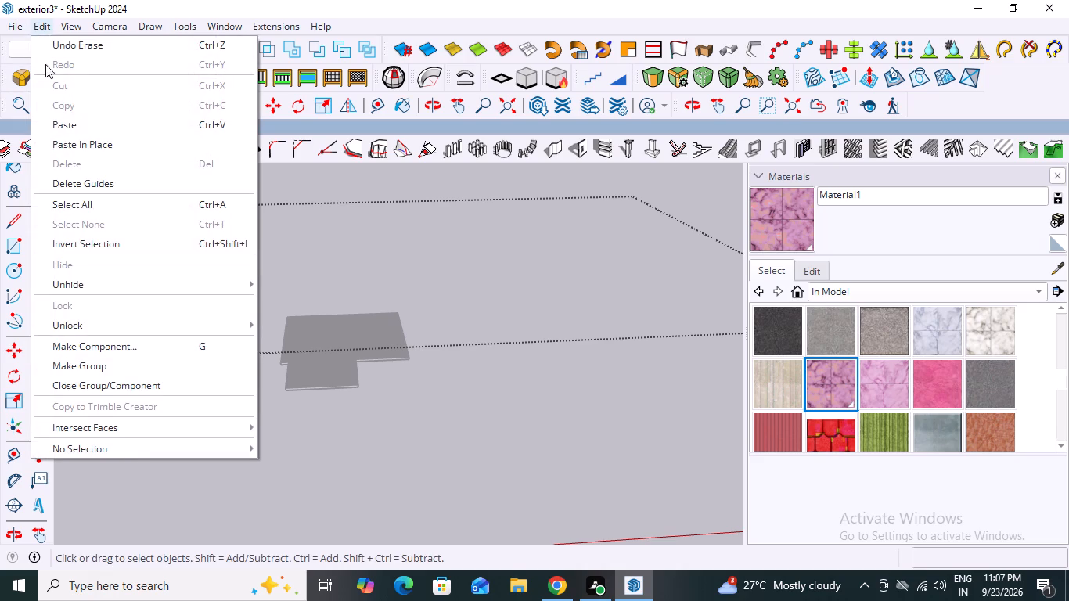
{"action": "left_click", "coordinate": [85, 286]}
{"action": "left_click", "coordinate": [295, 323]}
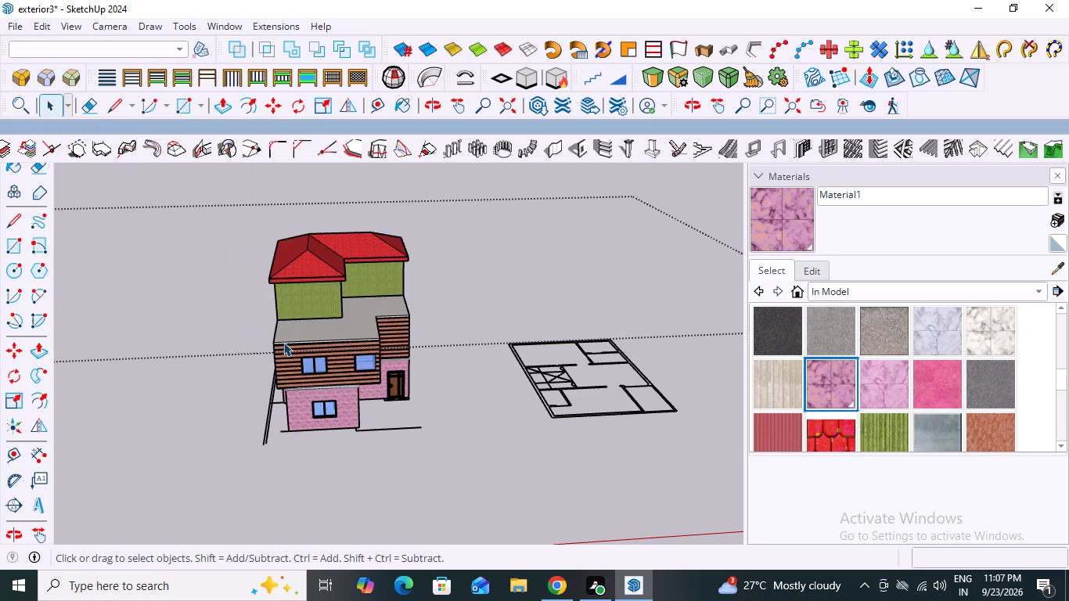
Delete the unfurnished floor plan lying beside the three-storey house.
{"action": "scroll", "coordinate": [307, 351], "scroll_direction": "down", "scroll_amount": 7}
{"action": "scroll", "coordinate": [330, 398], "scroll_direction": "up", "scroll_amount": 2}
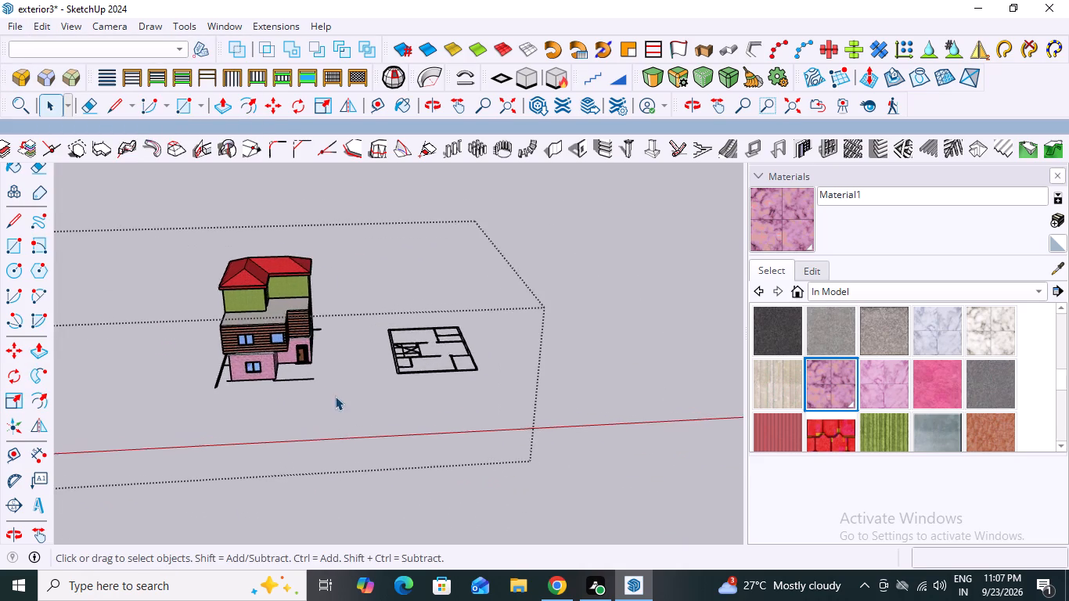
{"action": "scroll", "coordinate": [642, 337], "scroll_direction": "up", "scroll_amount": 3}
{"action": "scroll", "coordinate": [420, 376], "scroll_direction": "up", "scroll_amount": 6}
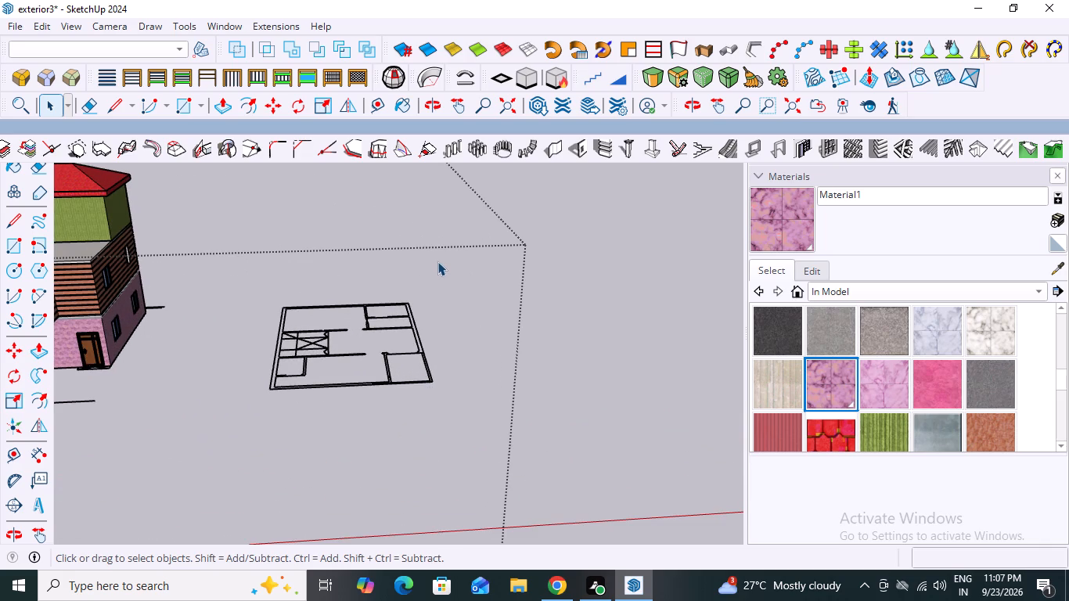
{"action": "key", "text": "space"}
{"action": "key", "text": "space"}
{"action": "key", "text": "space"}
{"action": "key", "text": "space"}
{"action": "key", "text": "space"}
{"action": "key", "text": "space"}
{"action": "key", "text": "space"}
{"action": "key", "text": "space"}
{"action": "key", "text": "space"}
{"action": "key", "text": "space"}
{"action": "key", "text": "space"}
{"action": "key", "text": "space"}
{"action": "key", "text": "space"}
{"action": "key", "text": "space"}
{"action": "key", "text": "space"}
{"action": "key", "text": "space"}
{"action": "key", "text": "space"}
{"action": "key", "text": "space"}
{"action": "key", "text": "space"}
{"action": "key", "text": "space"}
{"action": "left_click_drag", "start_coordinate": [447, 261], "coordinate": [296, 394]}
{"action": "left_click_drag", "start_coordinate": [470, 248], "coordinate": [220, 437], "text": "shift"}
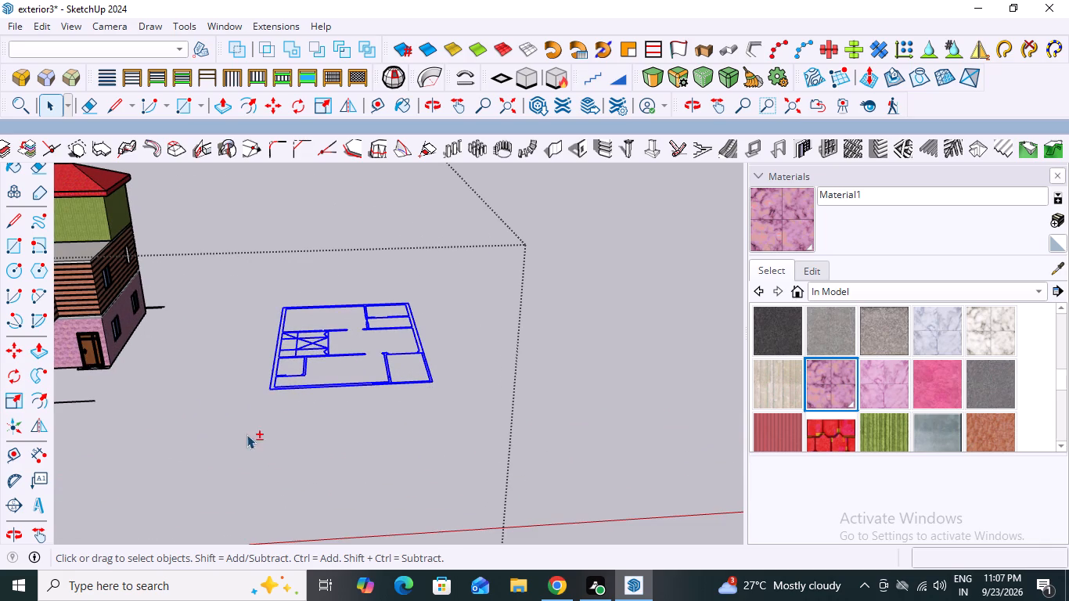
{"action": "key", "text": "Delete"}
Delete the leftover ground lines around the house's base: the parallel pair, the short connecting line and the lines along the adjacent end wall.
{"action": "scroll", "coordinate": [276, 402], "scroll_direction": "down", "scroll_amount": 12}
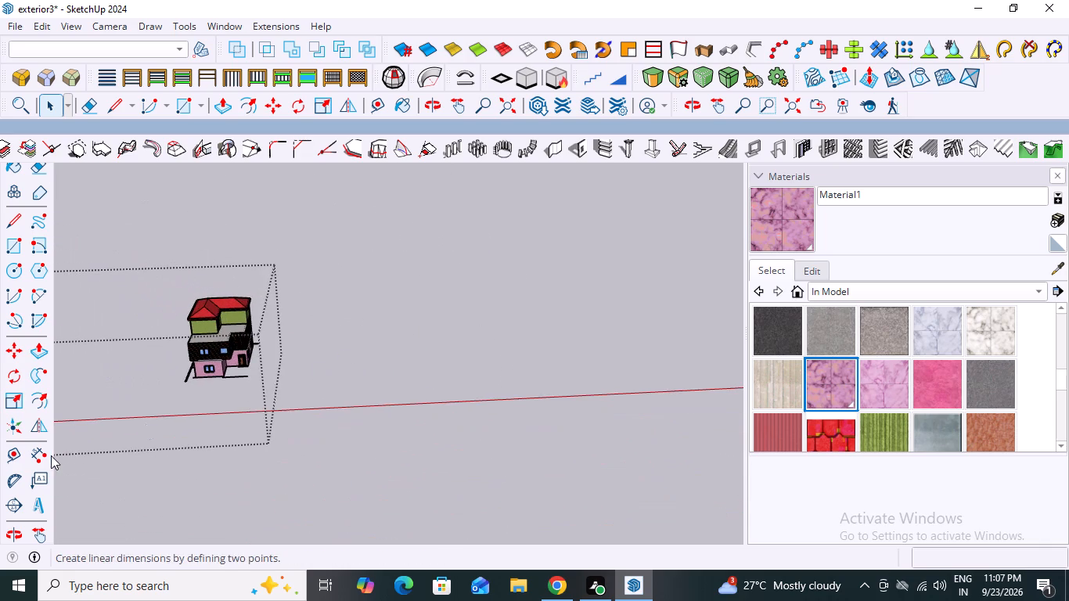
{"action": "scroll", "coordinate": [51, 455], "scroll_direction": "up", "scroll_amount": 9}
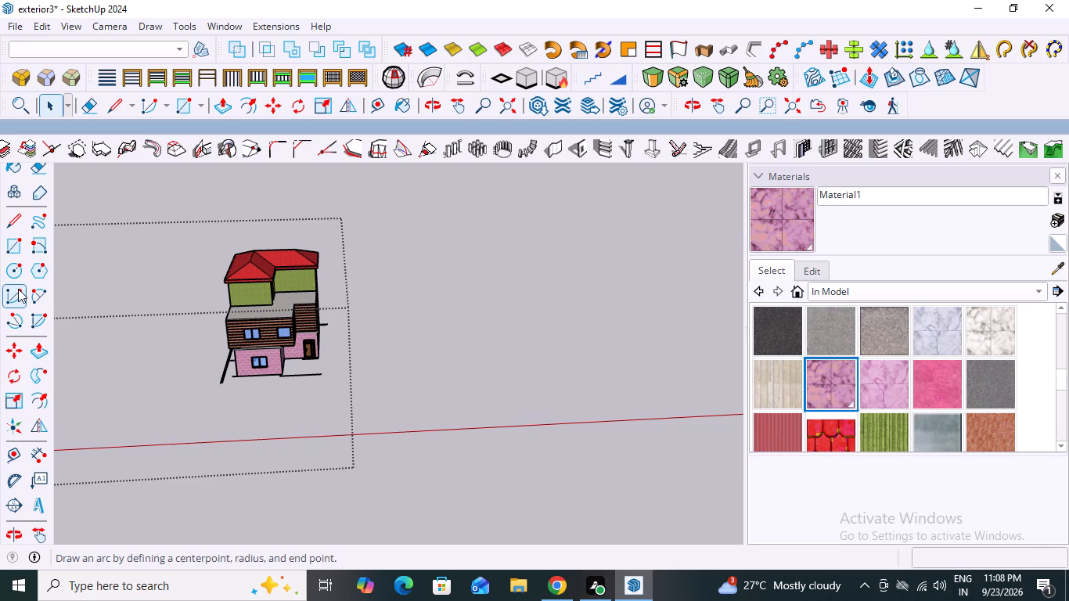
{"action": "scroll", "coordinate": [197, 382], "scroll_direction": "up", "scroll_amount": 1}
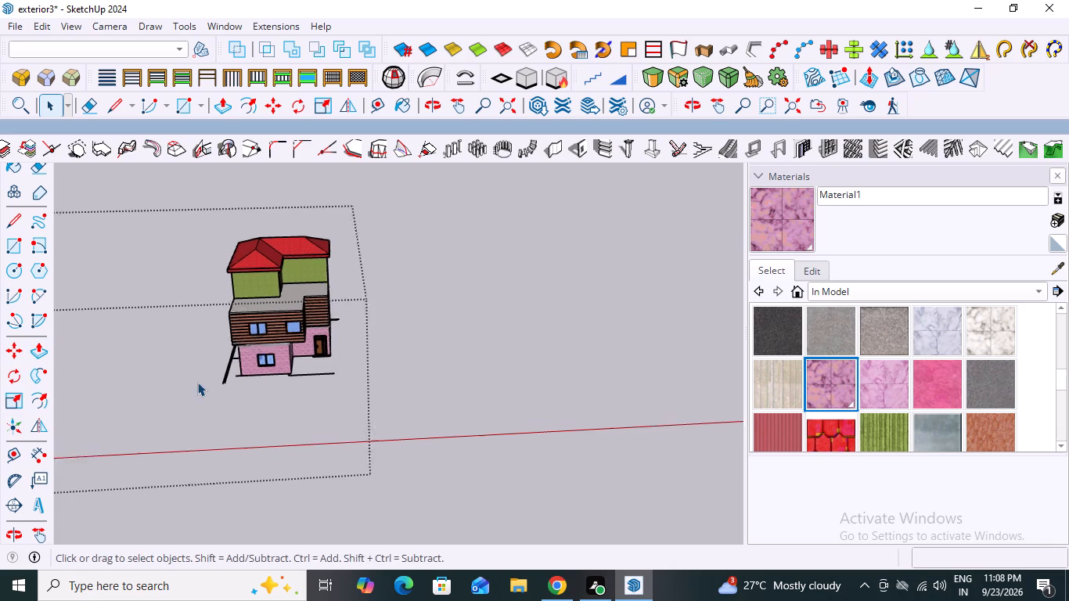
{"action": "scroll", "coordinate": [197, 382], "scroll_direction": "up", "scroll_amount": 2}
{"action": "middle_click_drag", "start_coordinate": [218, 390], "coordinate": [421, 373]}
{"action": "scroll", "coordinate": [219, 421], "scroll_direction": "up", "scroll_amount": 4}
{"action": "scroll", "coordinate": [309, 378], "scroll_direction": "up", "scroll_amount": 3}
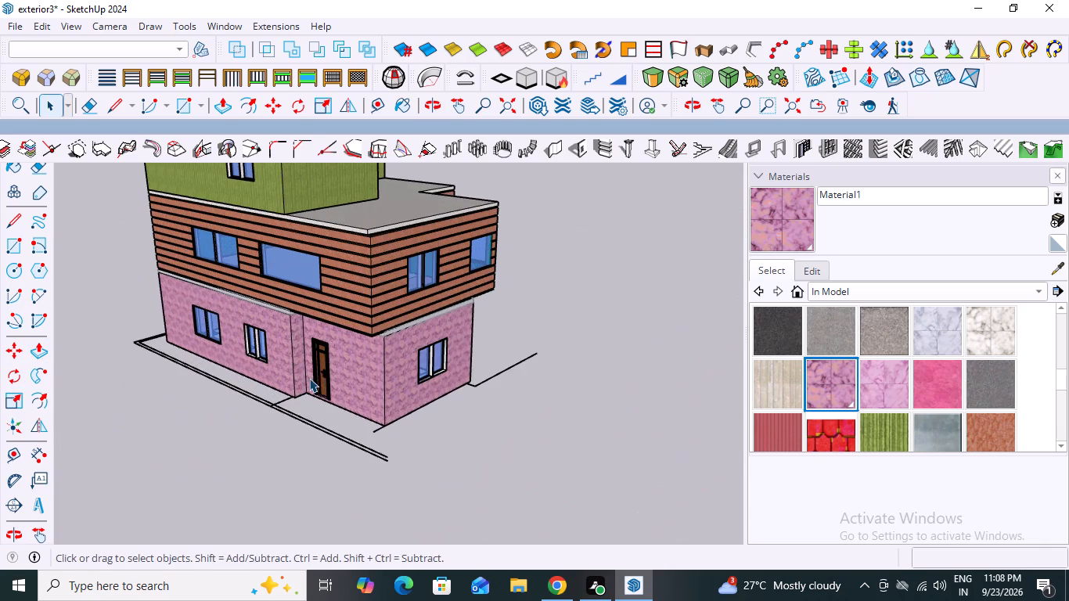
{"action": "triple_click", "coordinate": [308, 419]}
{"action": "double_click", "coordinate": [308, 419]}
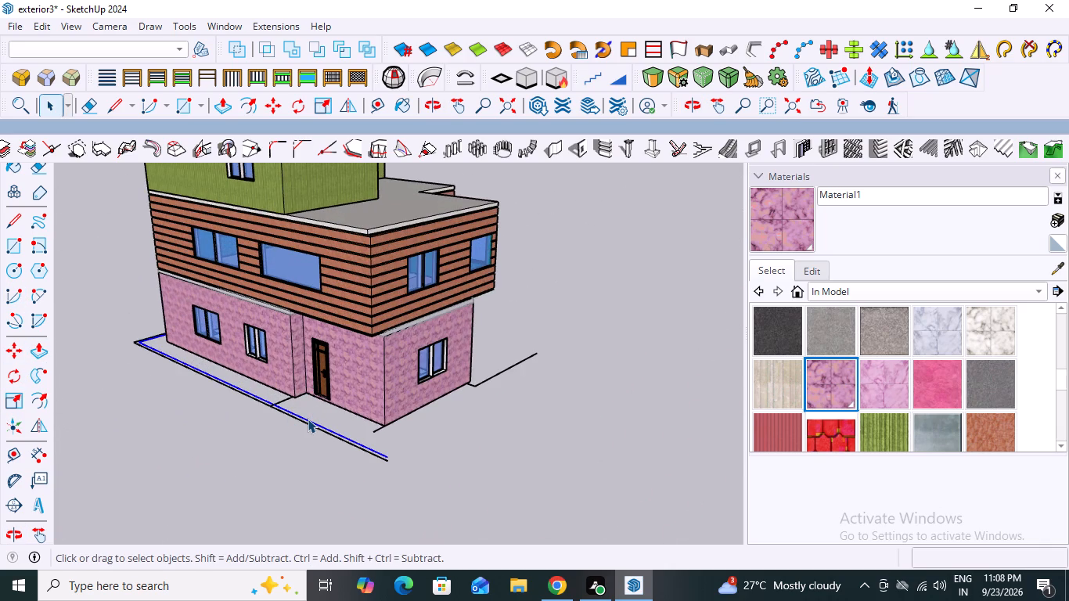
{"action": "double_click", "coordinate": [308, 419]}
{"action": "left_click_drag", "start_coordinate": [435, 434], "coordinate": [332, 497], "text": "shift"}
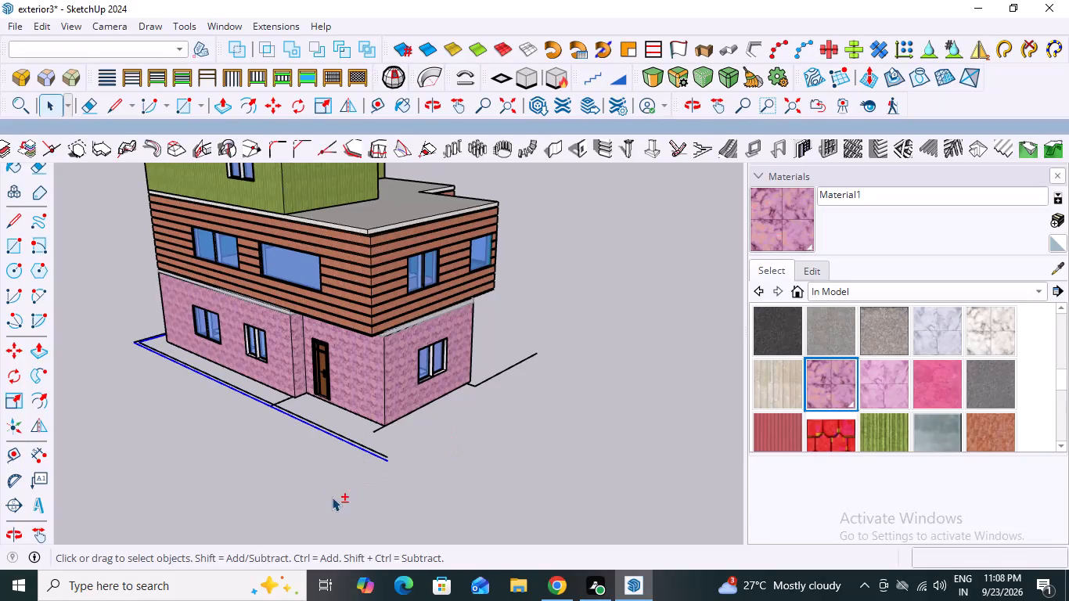
{"action": "scroll", "coordinate": [313, 427], "scroll_direction": "up", "scroll_amount": 8}
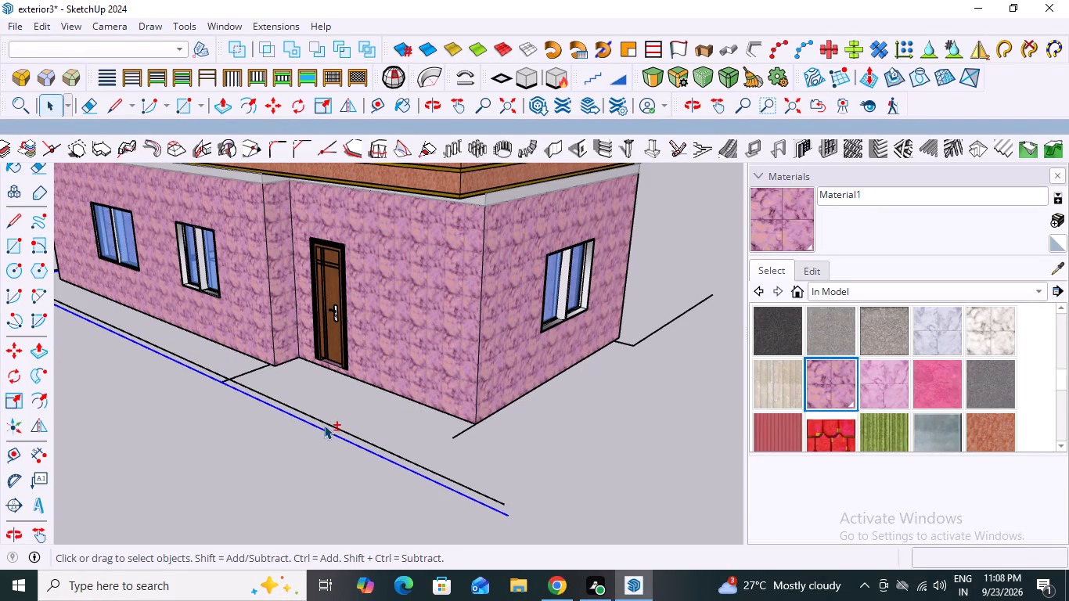
{"action": "left_click", "coordinate": [324, 422], "text": "shift"}
{"action": "left_click", "coordinate": [249, 370], "text": "shift"}
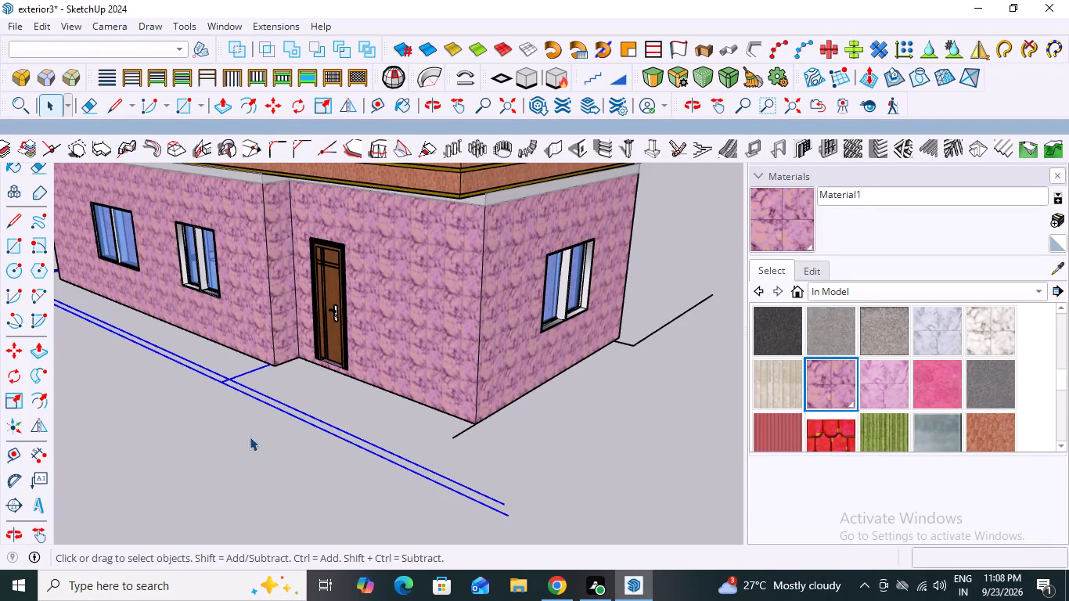
{"action": "scroll", "coordinate": [282, 459], "scroll_direction": "down", "scroll_amount": 8}
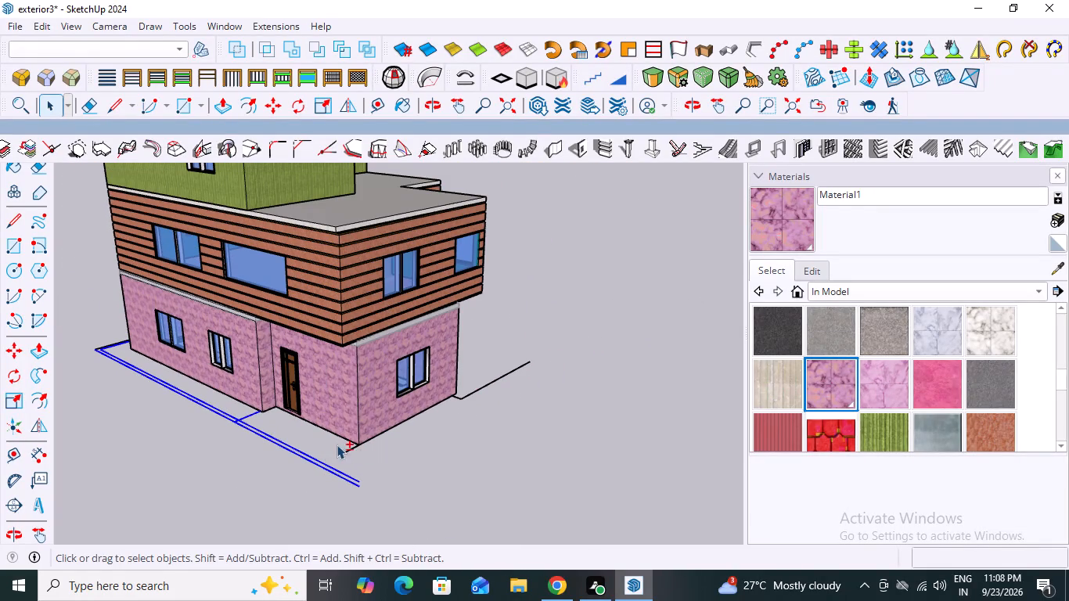
{"action": "left_click", "coordinate": [344, 448], "text": "shift"}
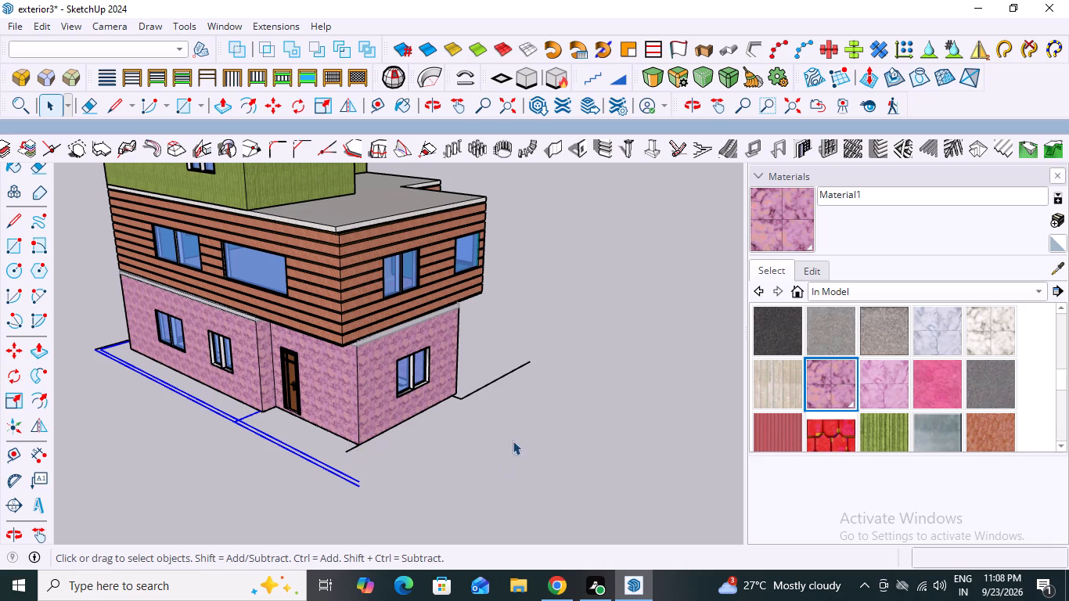
{"action": "left_click", "coordinate": [472, 393], "text": "shift"}
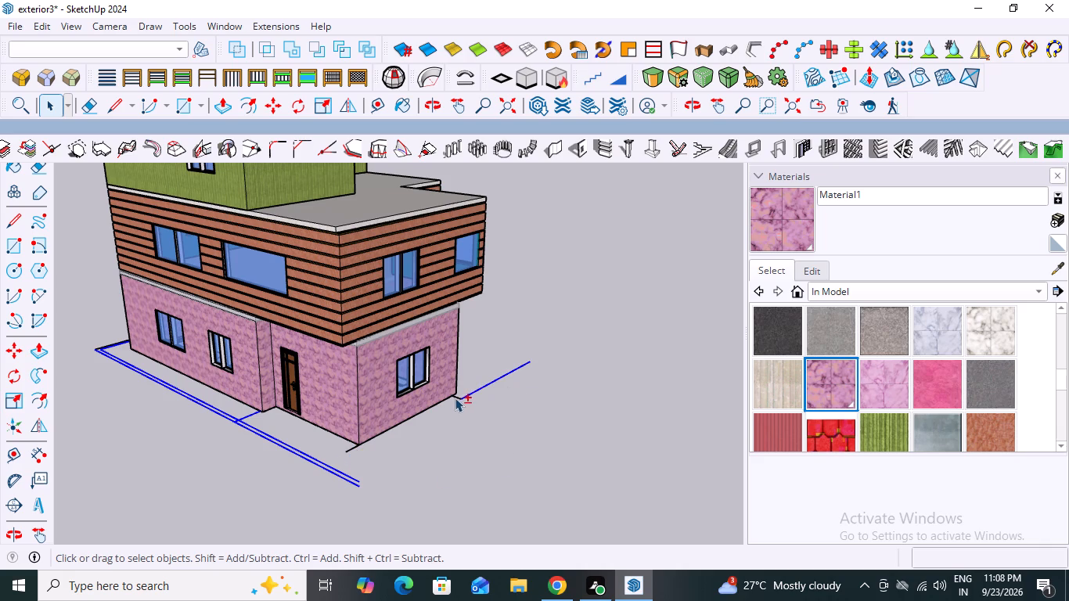
{"action": "left_click", "coordinate": [459, 395], "text": "shift"}
{"action": "left_click", "coordinate": [347, 448], "text": "shift"}
{"action": "scroll", "coordinate": [216, 419], "scroll_direction": "up", "scroll_amount": 5}
{"action": "scroll", "coordinate": [215, 398], "scroll_direction": "down", "scroll_amount": 1}
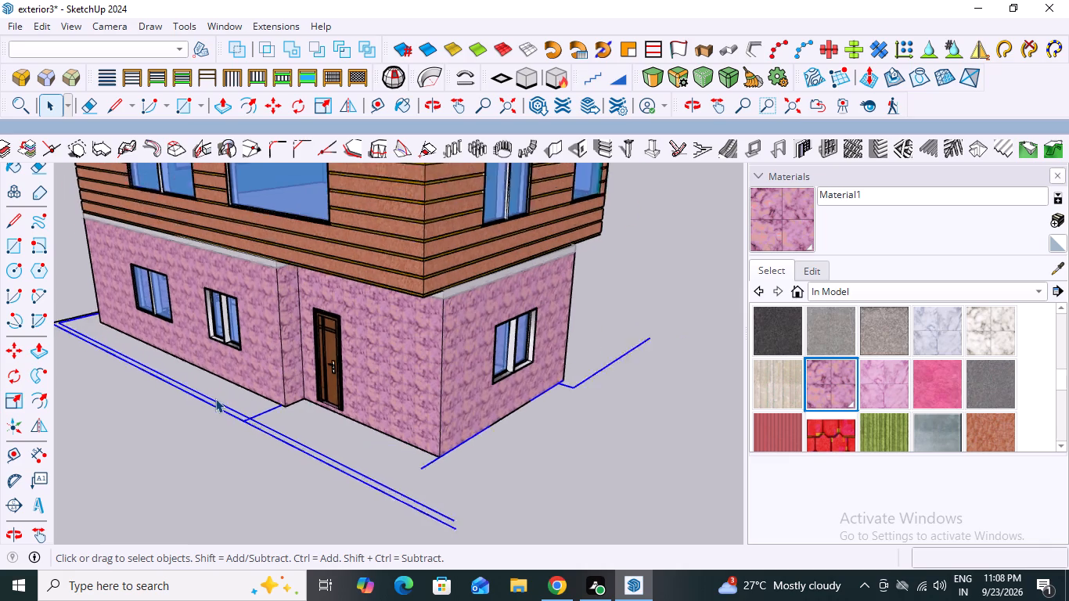
{"action": "scroll", "coordinate": [215, 398], "scroll_direction": "down", "scroll_amount": 7}
{"action": "scroll", "coordinate": [102, 423], "scroll_direction": "down", "scroll_amount": 3}
{"action": "key", "text": "Delete"}
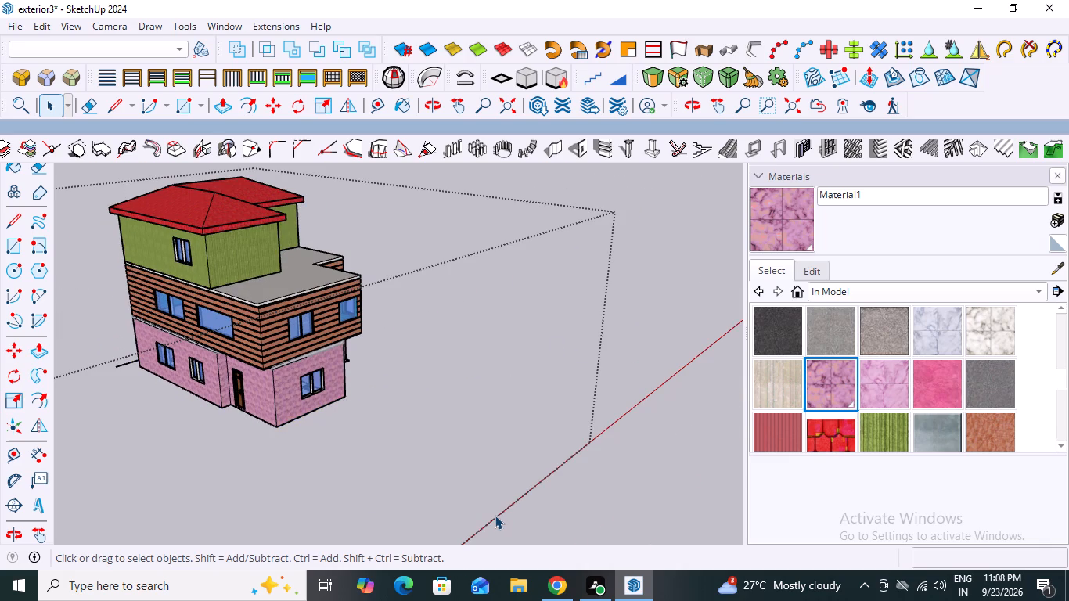
Move the three storeys' wall groups about 71 feet sideways, leaving the red roof, grey slabs and furnished floor plan in place.
{"action": "middle_click_drag", "start_coordinate": [393, 463], "coordinate": [228, 495]}
{"action": "scroll", "coordinate": [229, 476], "scroll_direction": "down", "scroll_amount": 4}
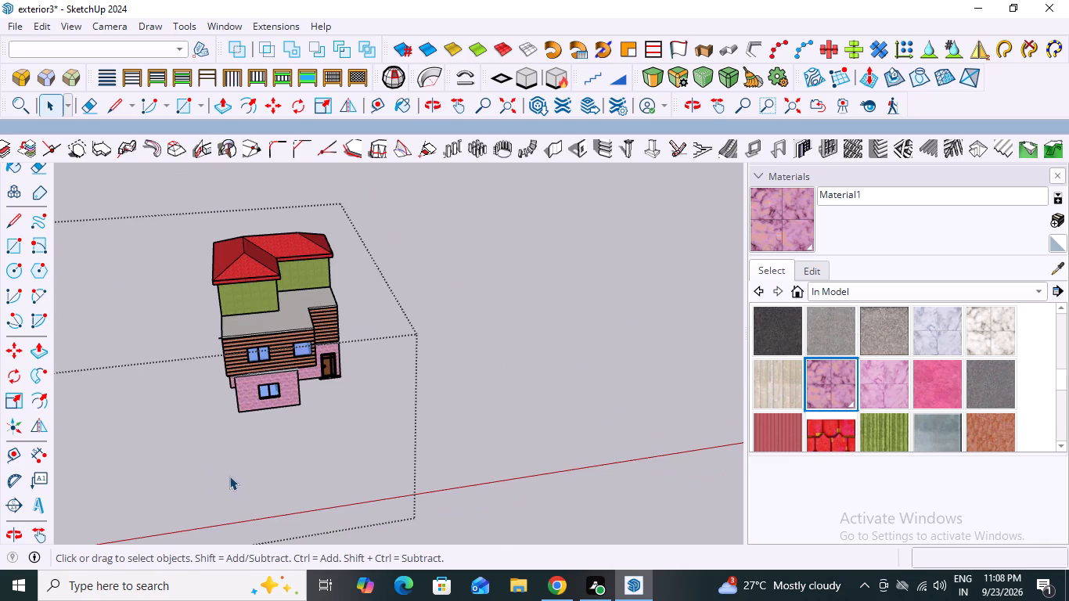
{"action": "left_click", "coordinate": [327, 259]}
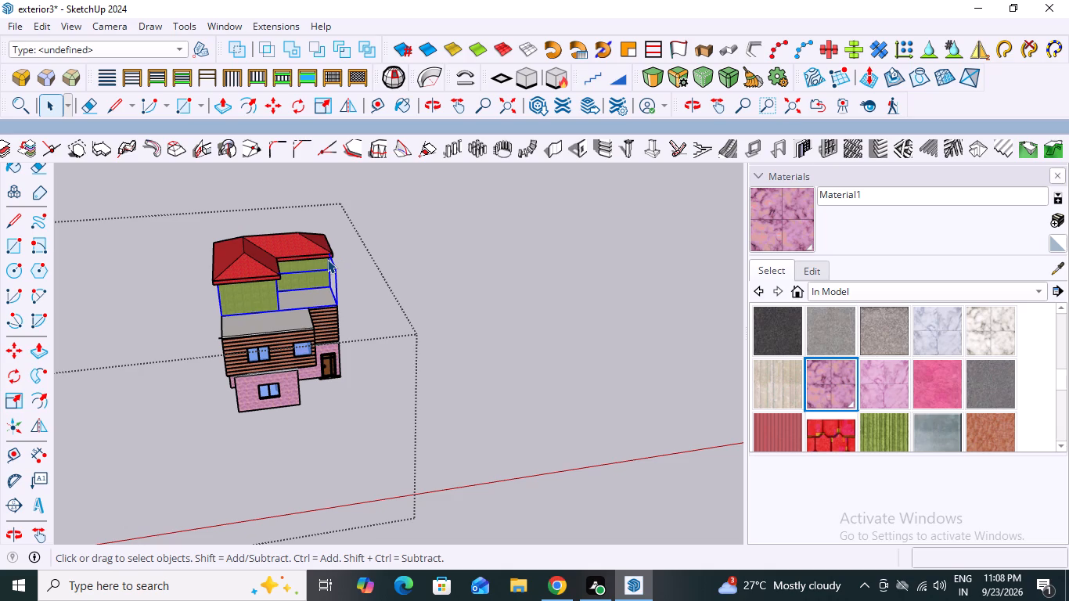
{"action": "left_click", "coordinate": [290, 323], "text": "shift"}
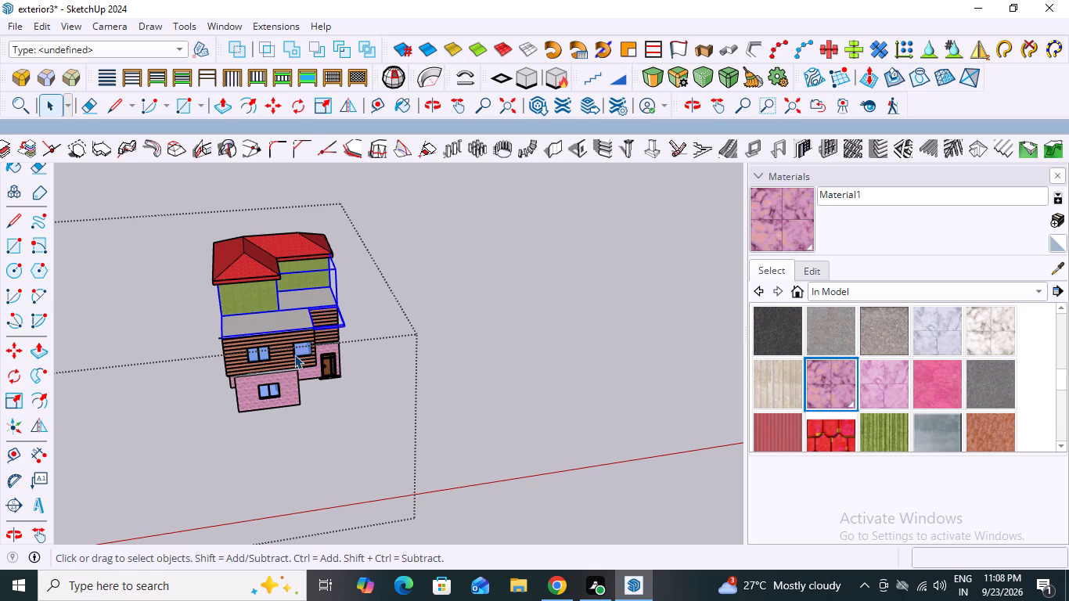
{"action": "left_click", "coordinate": [283, 365], "text": "shift"}
{"action": "scroll", "coordinate": [296, 421], "scroll_direction": "up", "scroll_amount": 6}
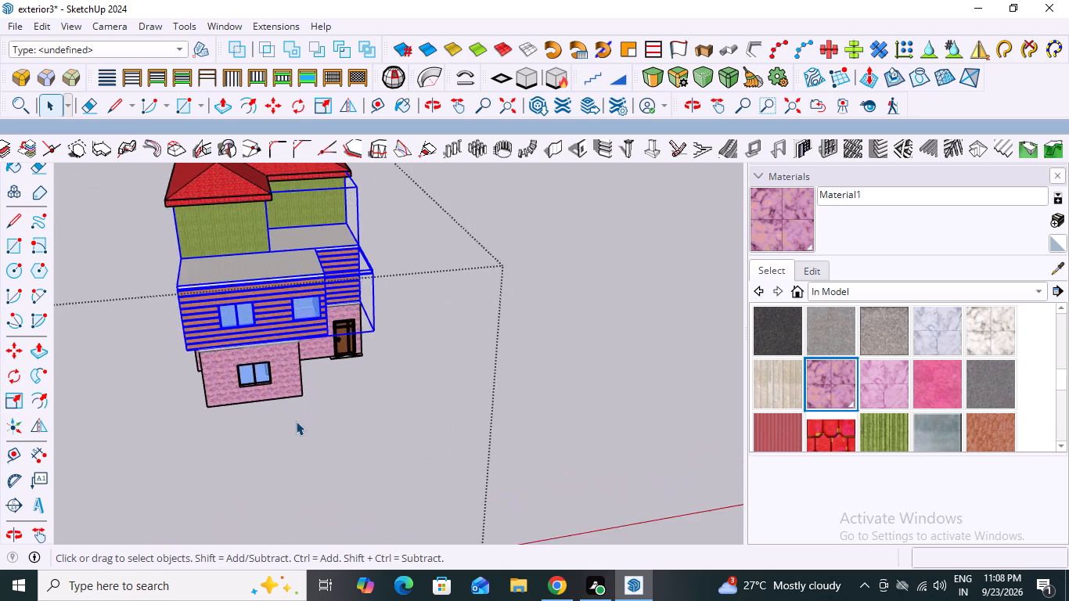
{"action": "scroll", "coordinate": [296, 421], "scroll_direction": "up", "scroll_amount": 2}
{"action": "left_click", "coordinate": [275, 387], "text": "shift"}
{"action": "scroll", "coordinate": [283, 391], "scroll_direction": "down", "scroll_amount": 7, "text": "shift"}
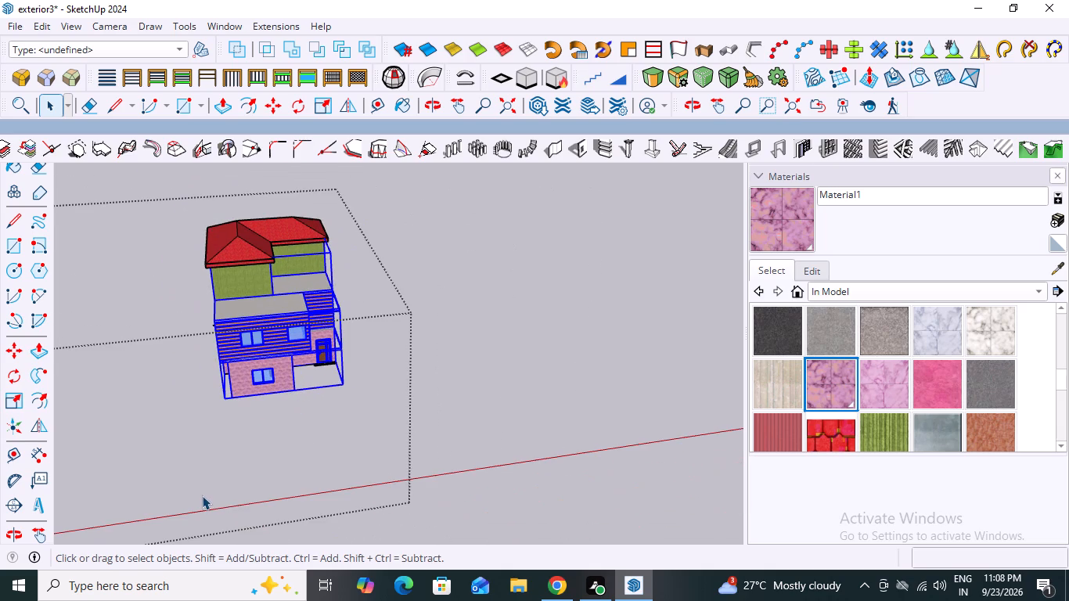
{"action": "key", "text": "m"}
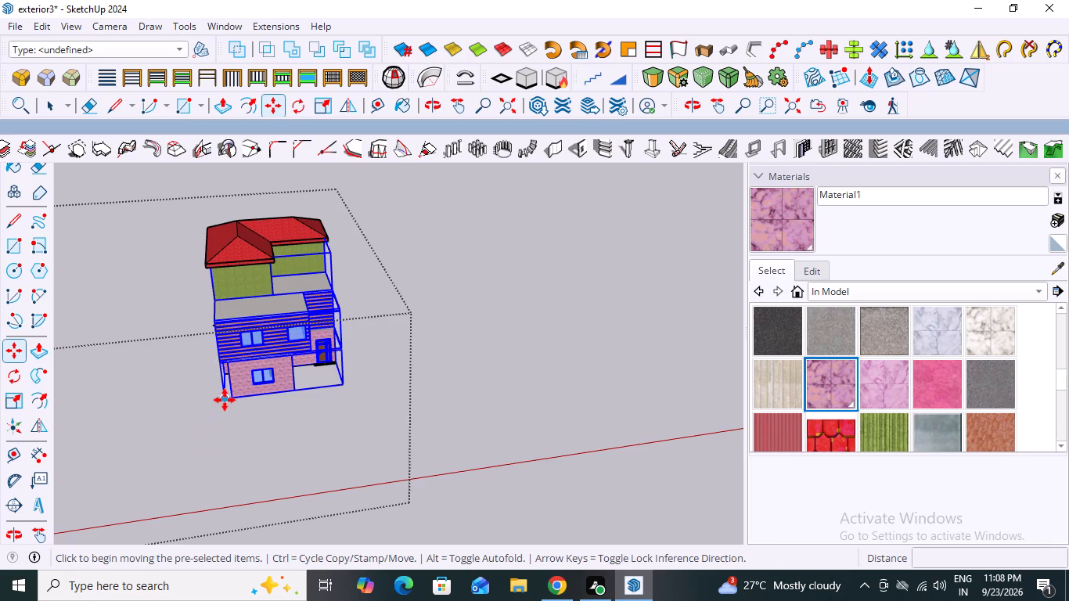
{"action": "left_click", "coordinate": [225, 400]}
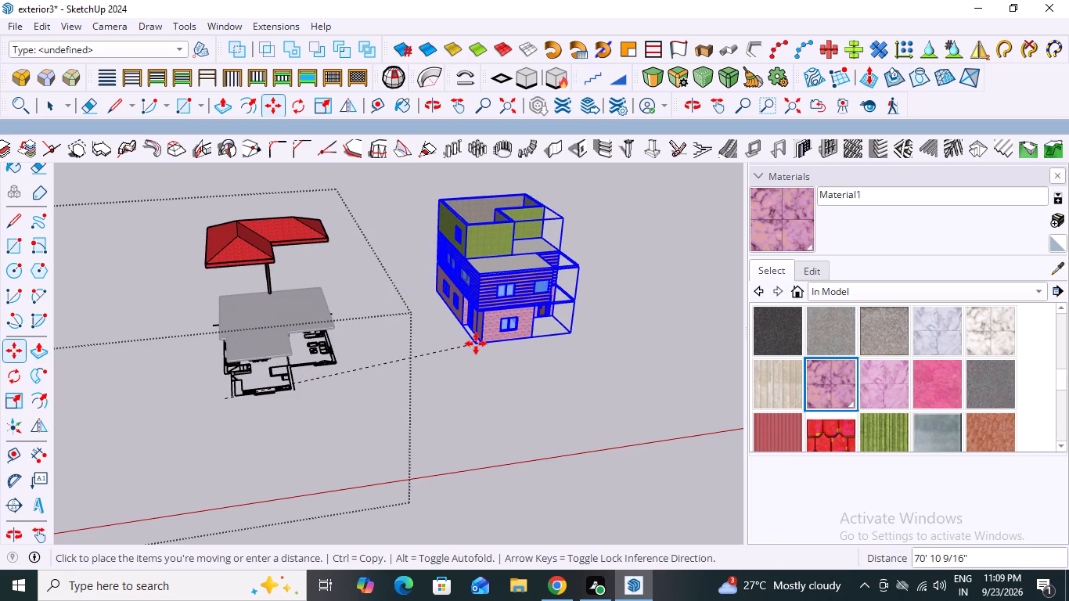
{"action": "scroll", "coordinate": [476, 344], "scroll_direction": "up", "scroll_amount": 3}
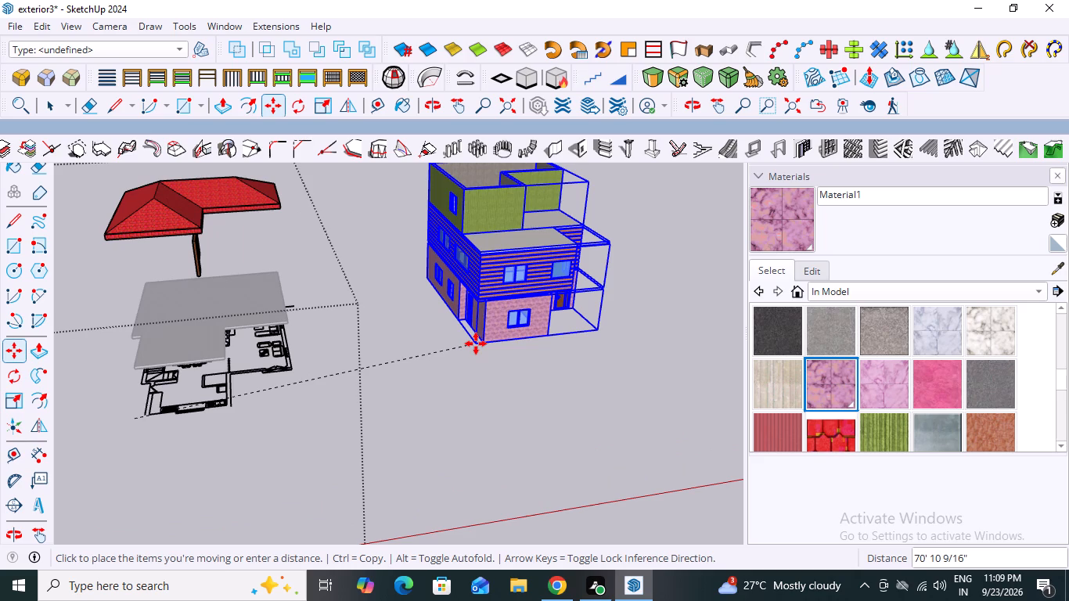
{"action": "left_click", "coordinate": [476, 344]}
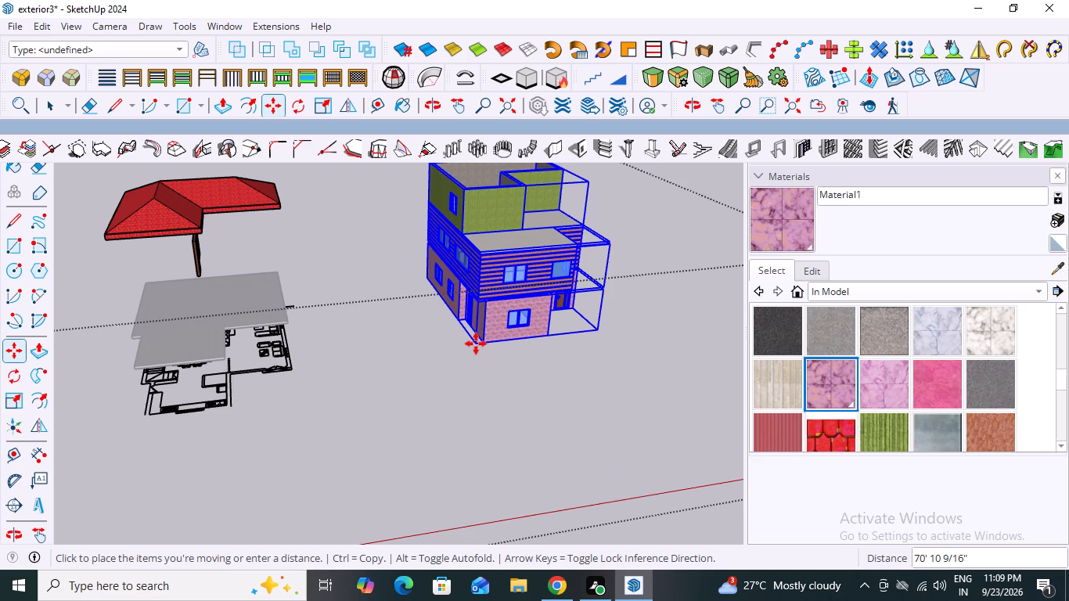
{"action": "scroll", "coordinate": [319, 412], "scroll_direction": "up", "scroll_amount": 5}
{"action": "key", "text": "space"}
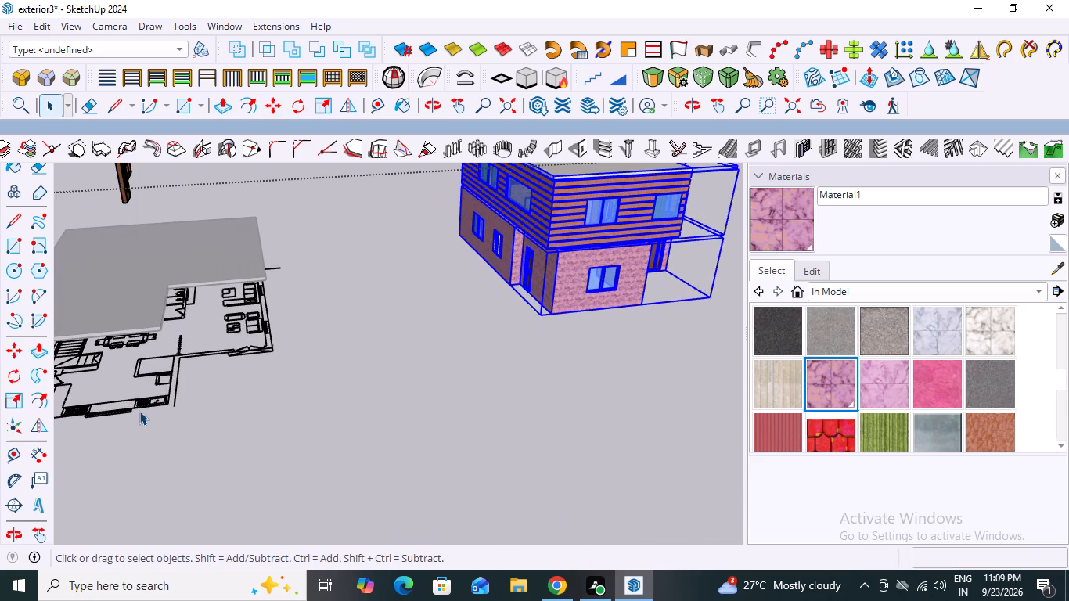
Delete the furnished floor plan lying beneath the grey slabs.
{"action": "scroll", "coordinate": [210, 347], "scroll_direction": "down", "scroll_amount": 6}
{"action": "scroll", "coordinate": [97, 452], "scroll_direction": "up", "scroll_amount": 7}
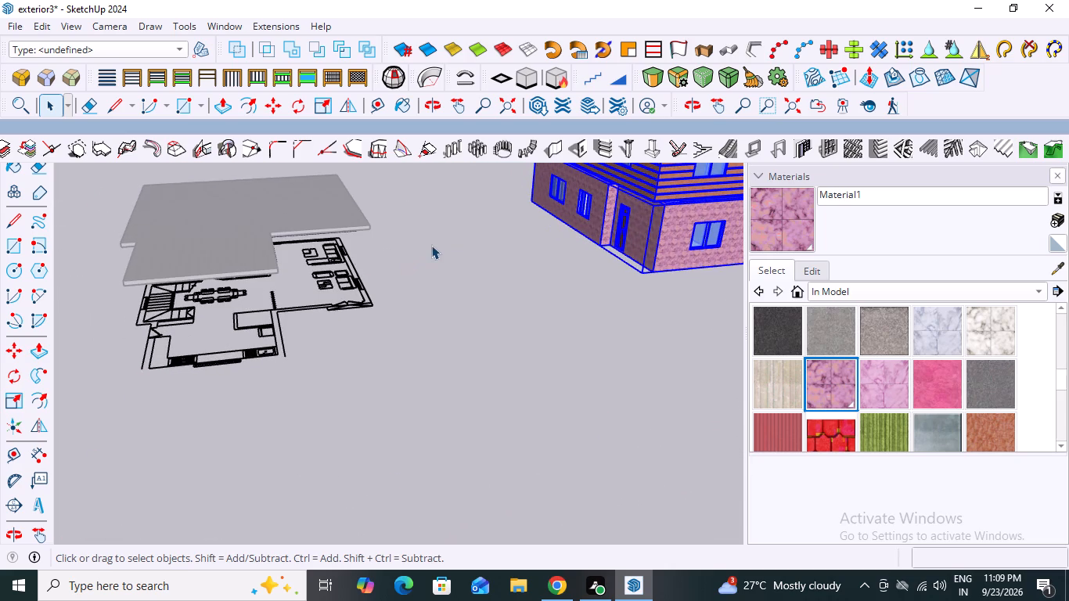
{"action": "left_click_drag", "start_coordinate": [431, 245], "coordinate": [170, 366]}
{"action": "left_click_drag", "start_coordinate": [170, 366], "coordinate": [345, 380]}
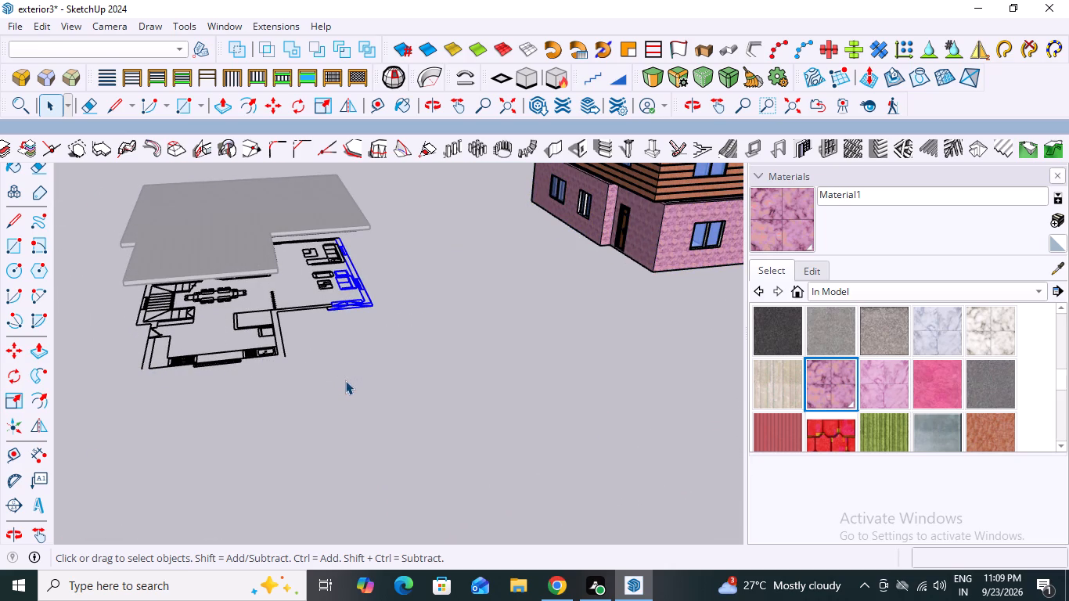
{"action": "middle_click_drag", "start_coordinate": [275, 354], "coordinate": [290, 225]}
{"action": "scroll", "coordinate": [290, 225], "scroll_direction": "up", "scroll_amount": 2}
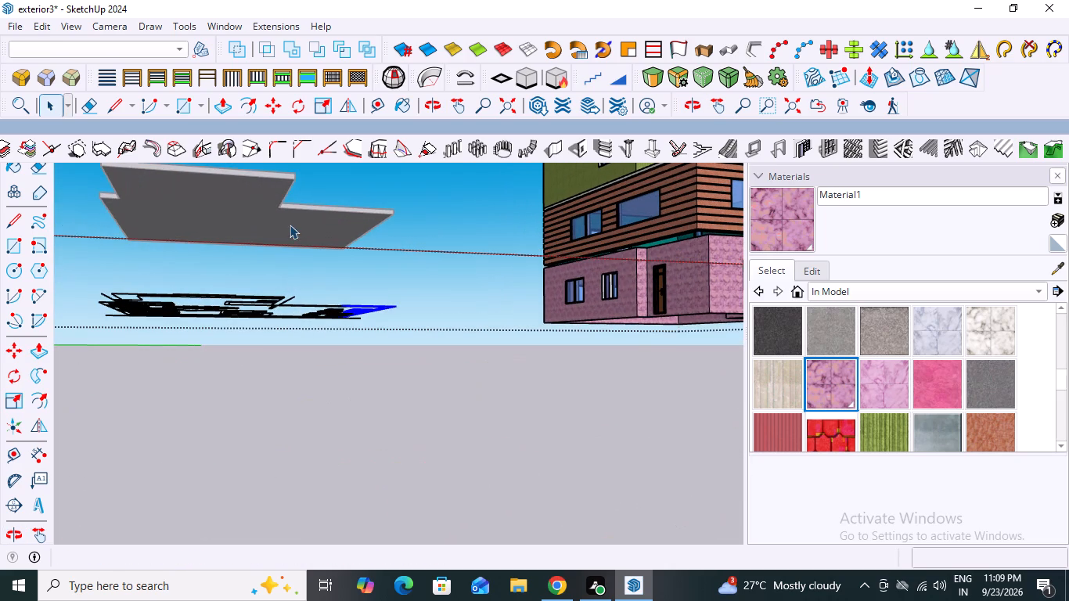
{"action": "left_click_drag", "start_coordinate": [419, 281], "coordinate": [87, 341]}
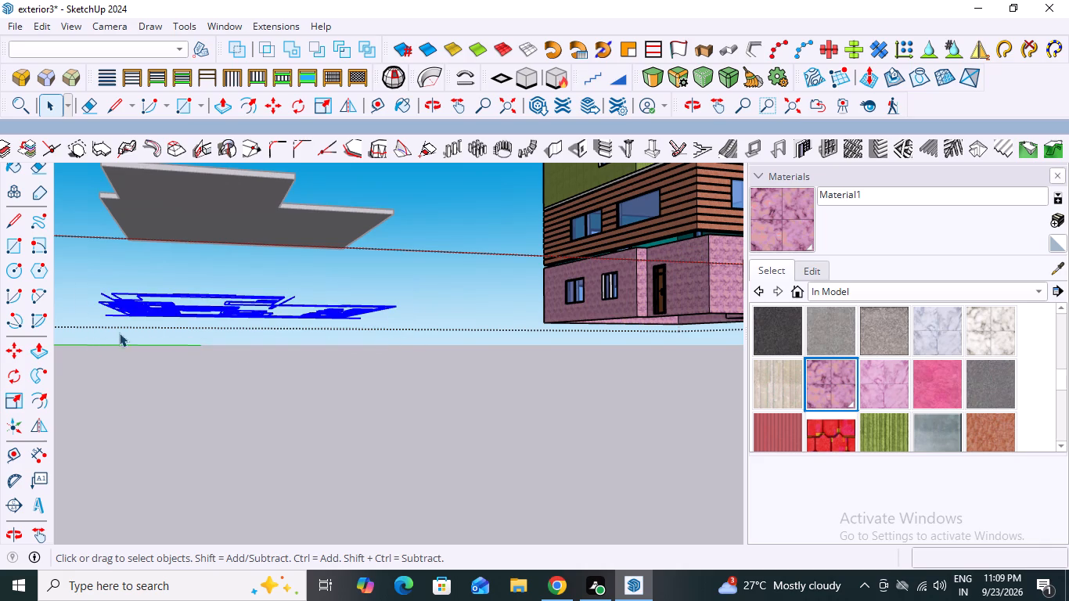
{"action": "scroll", "coordinate": [157, 313], "scroll_direction": "down", "scroll_amount": 7}
{"action": "middle_click_drag", "start_coordinate": [259, 300], "coordinate": [243, 401]}
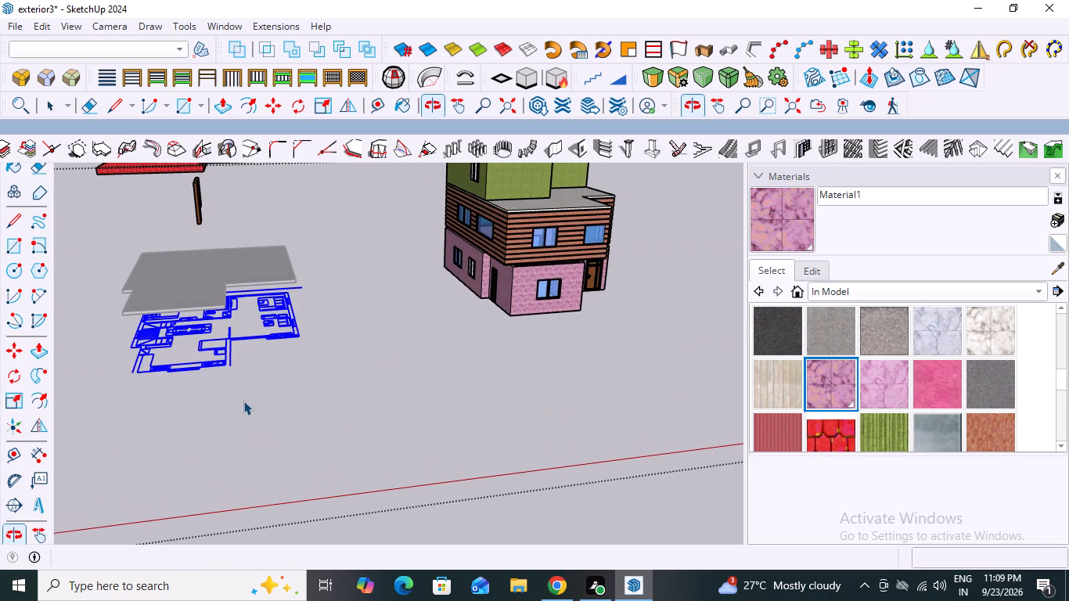
{"action": "key", "text": "Delete"}
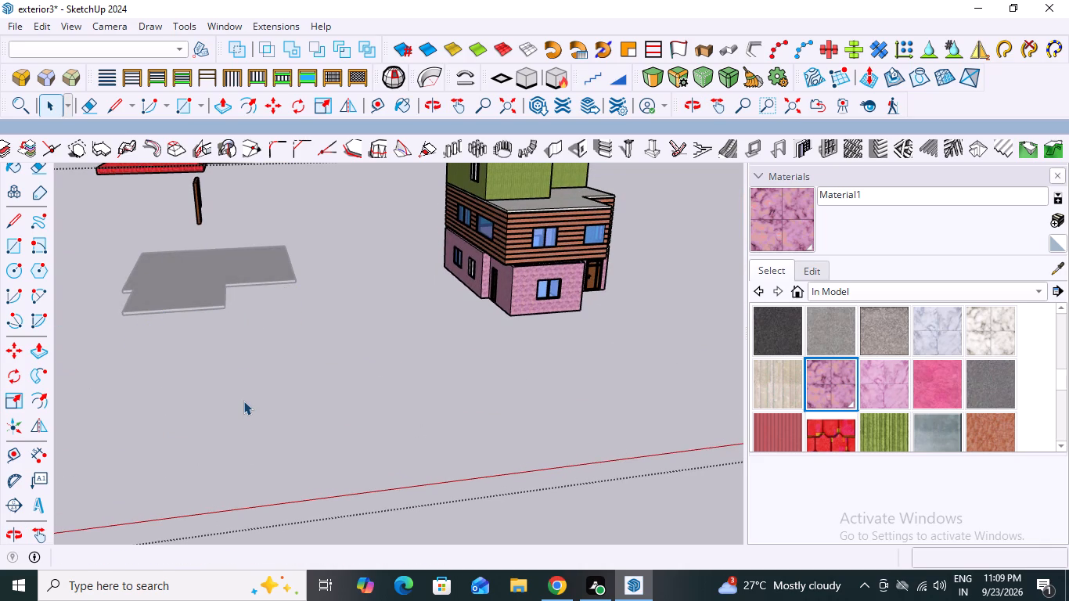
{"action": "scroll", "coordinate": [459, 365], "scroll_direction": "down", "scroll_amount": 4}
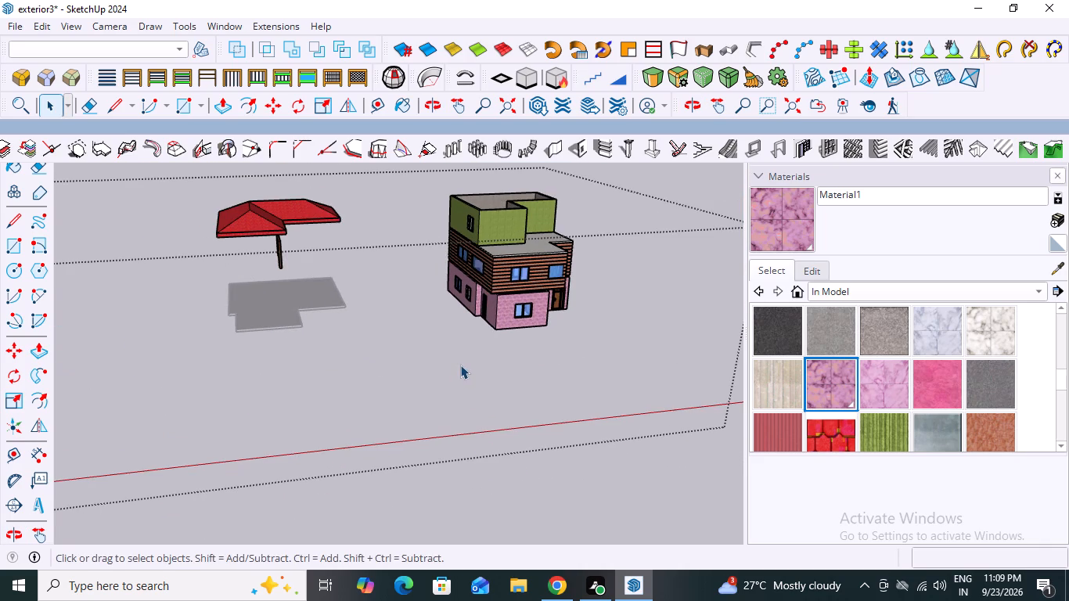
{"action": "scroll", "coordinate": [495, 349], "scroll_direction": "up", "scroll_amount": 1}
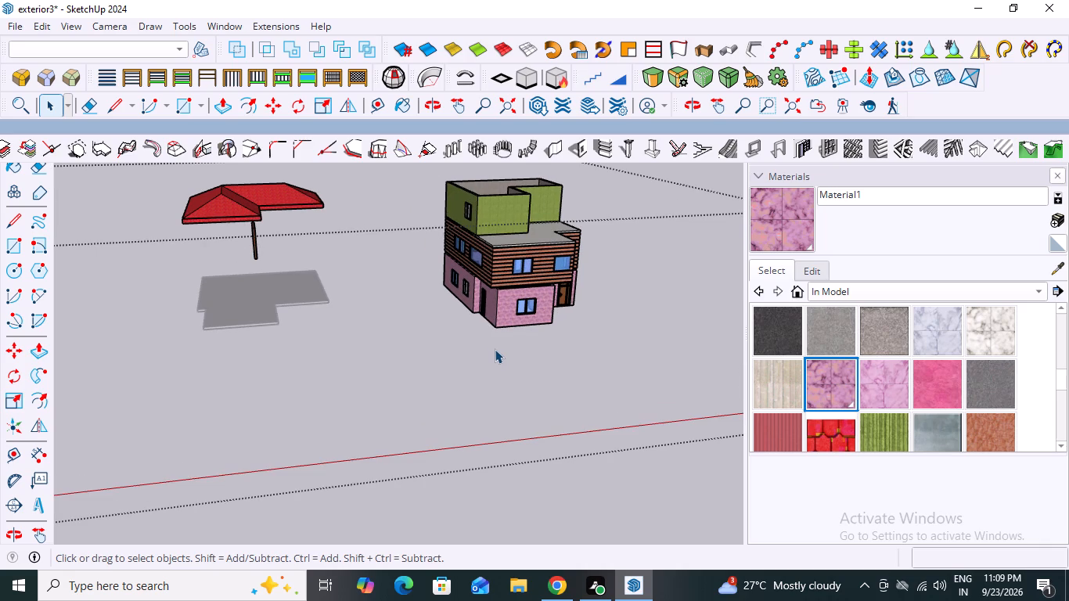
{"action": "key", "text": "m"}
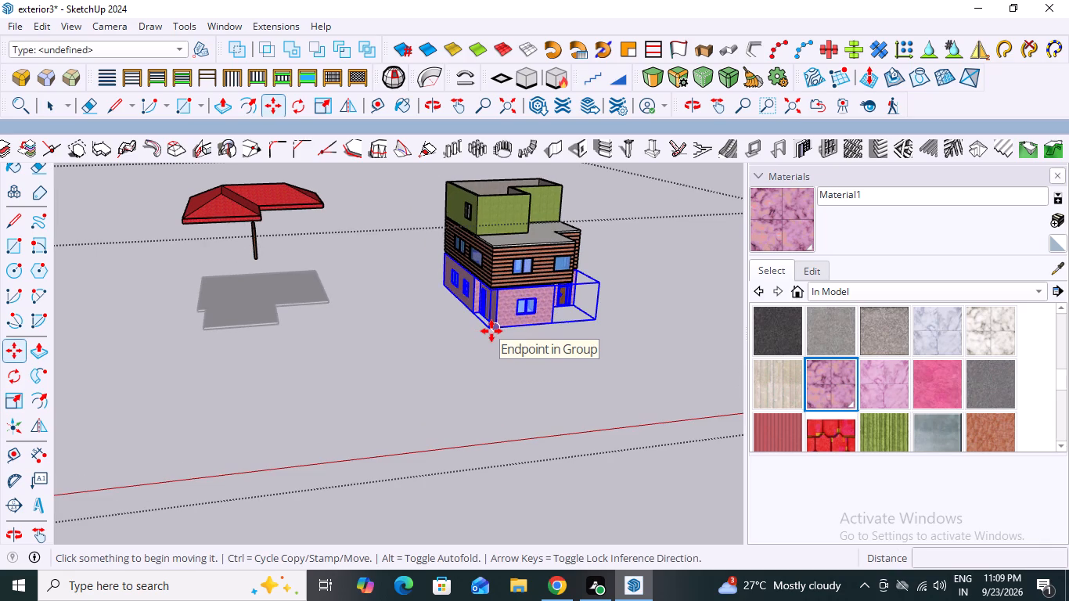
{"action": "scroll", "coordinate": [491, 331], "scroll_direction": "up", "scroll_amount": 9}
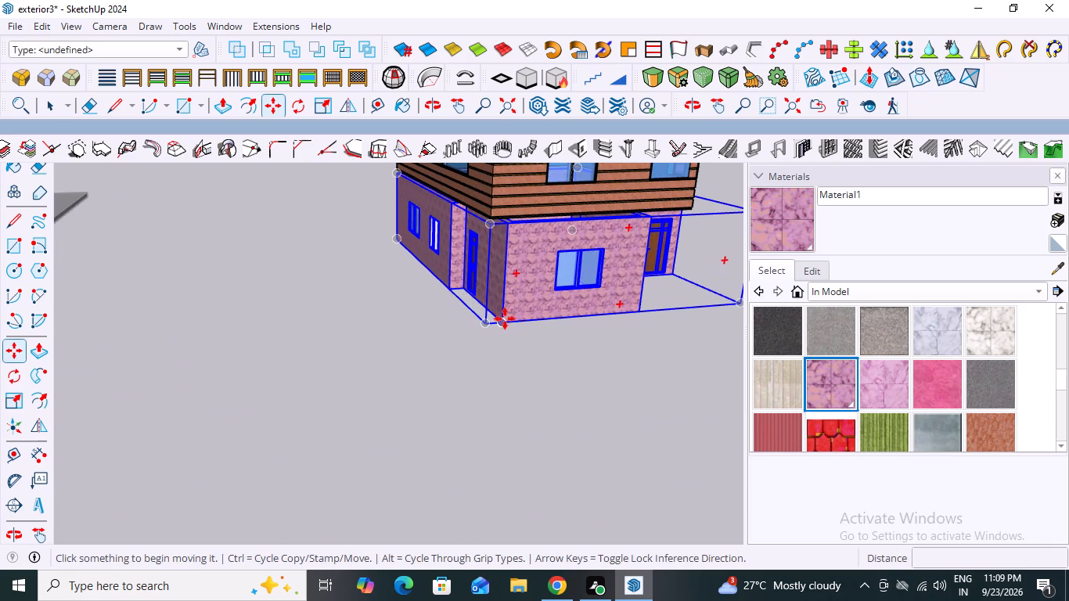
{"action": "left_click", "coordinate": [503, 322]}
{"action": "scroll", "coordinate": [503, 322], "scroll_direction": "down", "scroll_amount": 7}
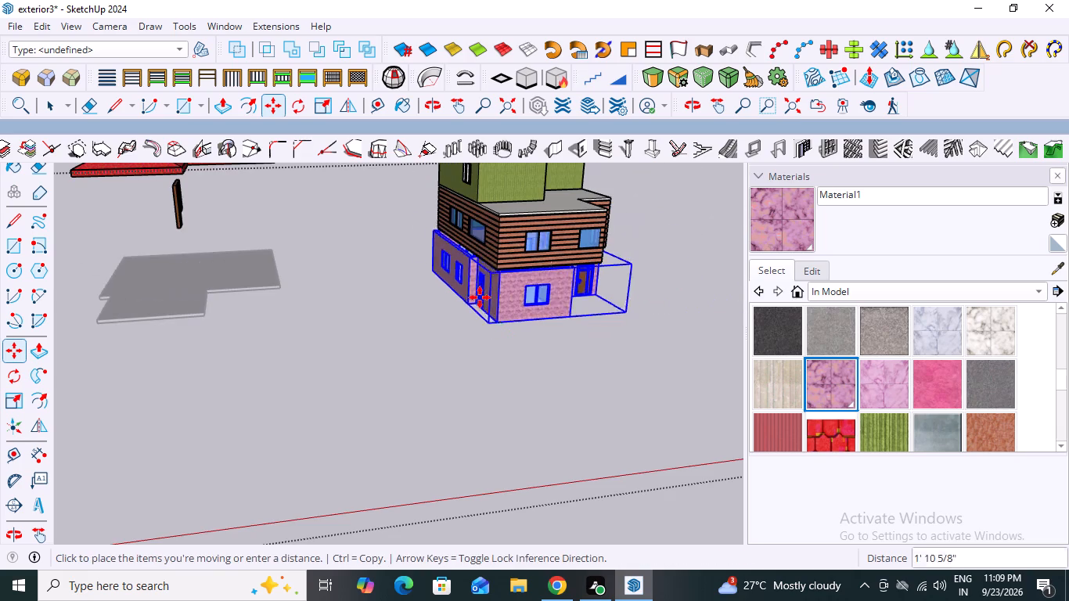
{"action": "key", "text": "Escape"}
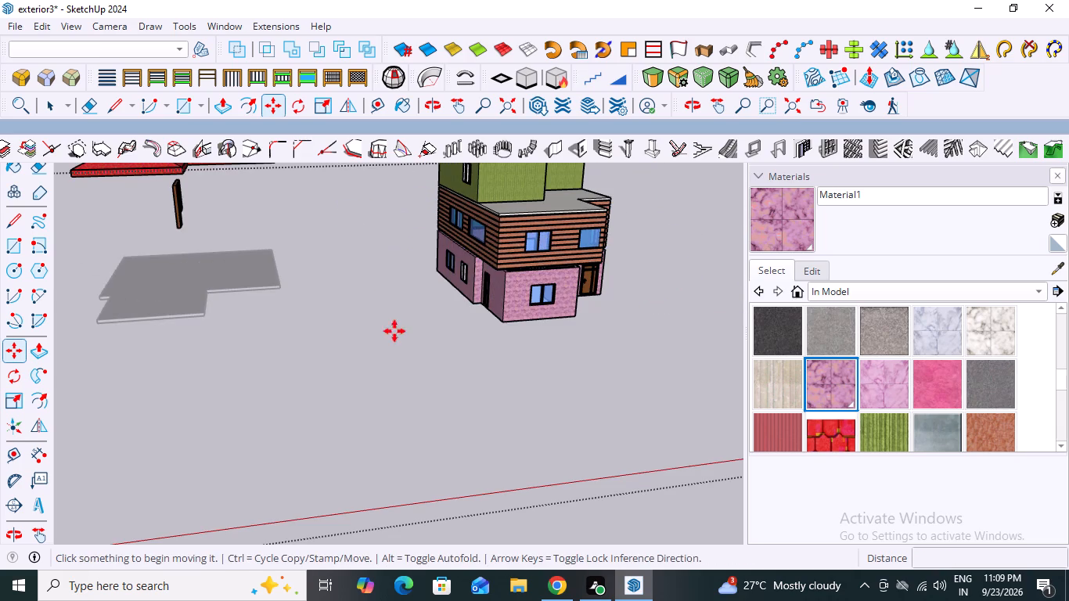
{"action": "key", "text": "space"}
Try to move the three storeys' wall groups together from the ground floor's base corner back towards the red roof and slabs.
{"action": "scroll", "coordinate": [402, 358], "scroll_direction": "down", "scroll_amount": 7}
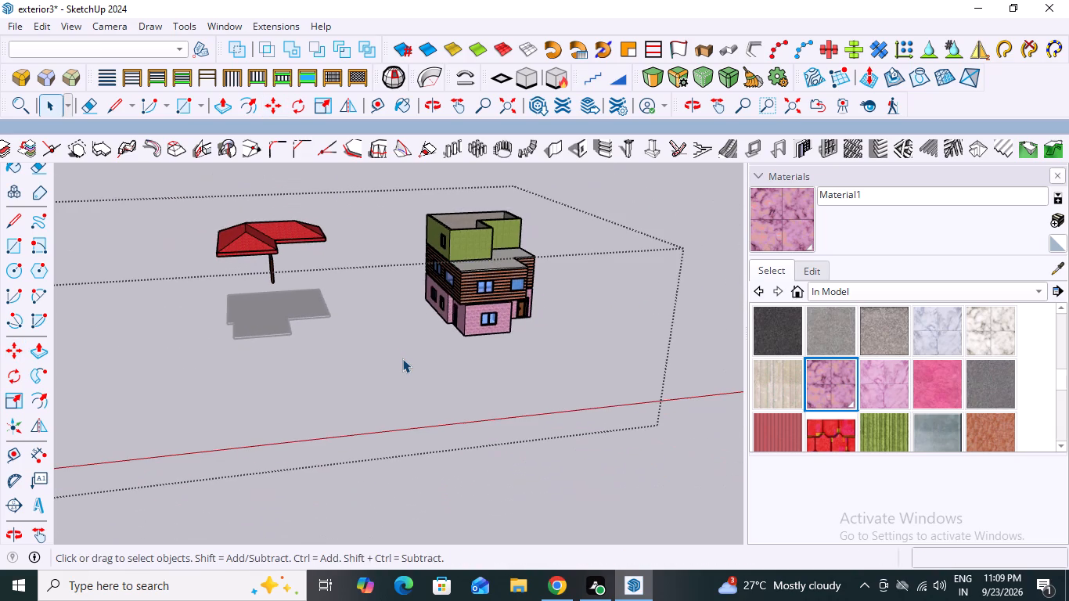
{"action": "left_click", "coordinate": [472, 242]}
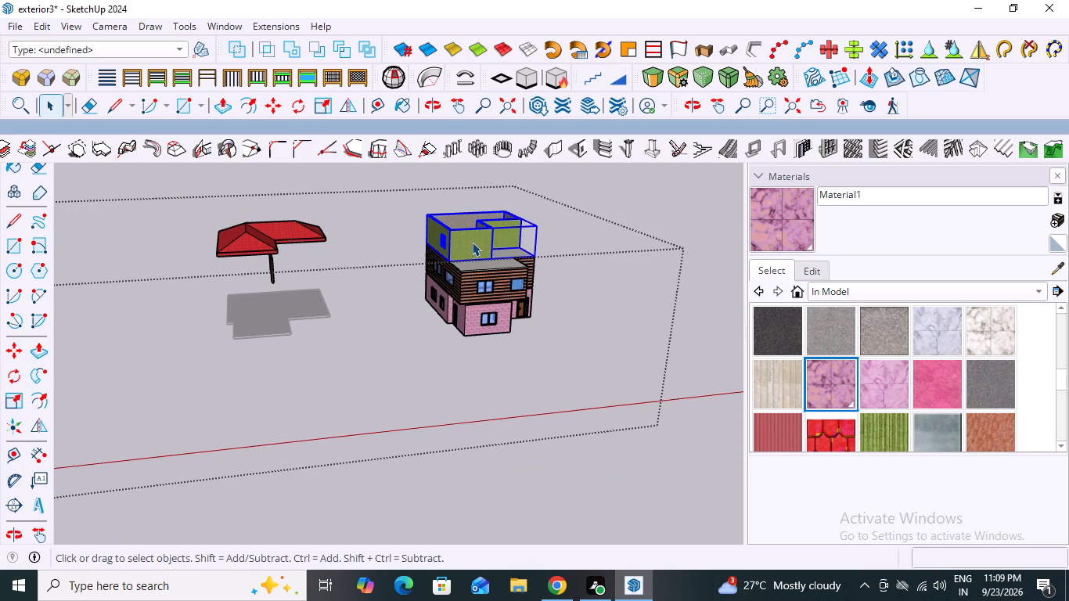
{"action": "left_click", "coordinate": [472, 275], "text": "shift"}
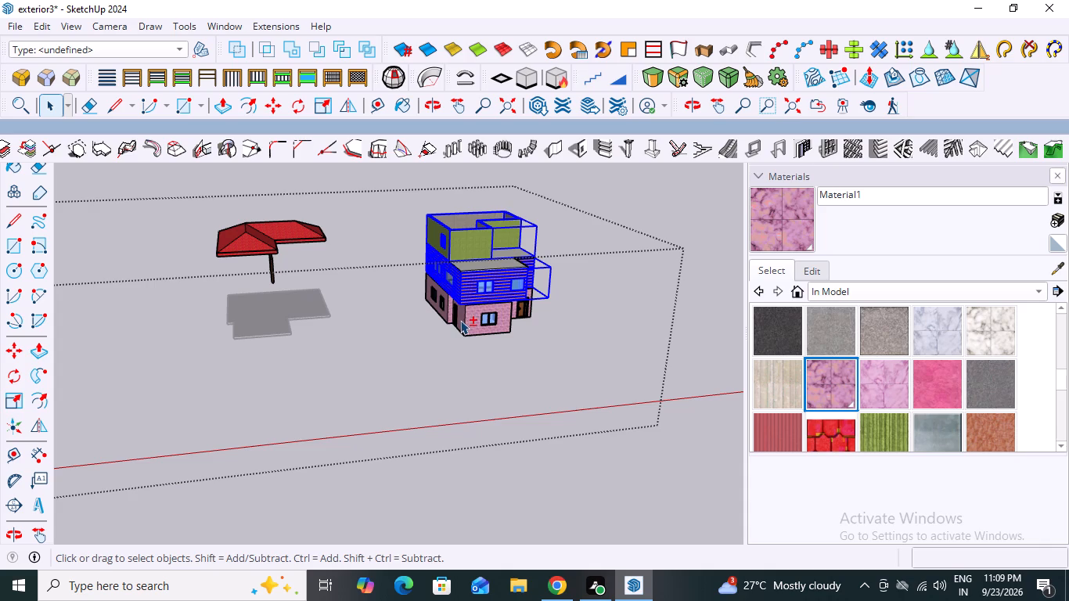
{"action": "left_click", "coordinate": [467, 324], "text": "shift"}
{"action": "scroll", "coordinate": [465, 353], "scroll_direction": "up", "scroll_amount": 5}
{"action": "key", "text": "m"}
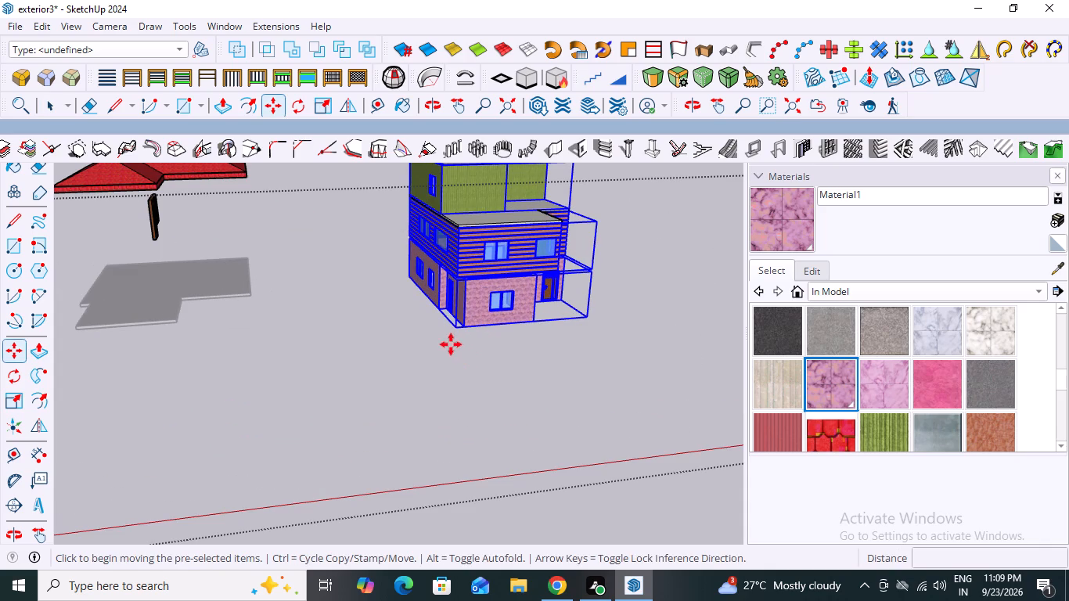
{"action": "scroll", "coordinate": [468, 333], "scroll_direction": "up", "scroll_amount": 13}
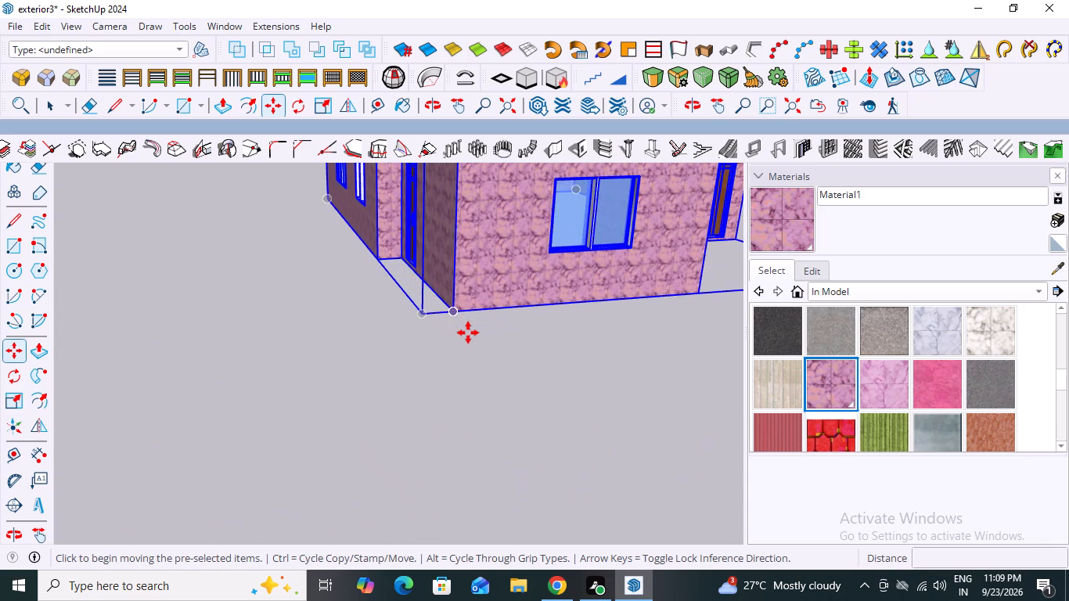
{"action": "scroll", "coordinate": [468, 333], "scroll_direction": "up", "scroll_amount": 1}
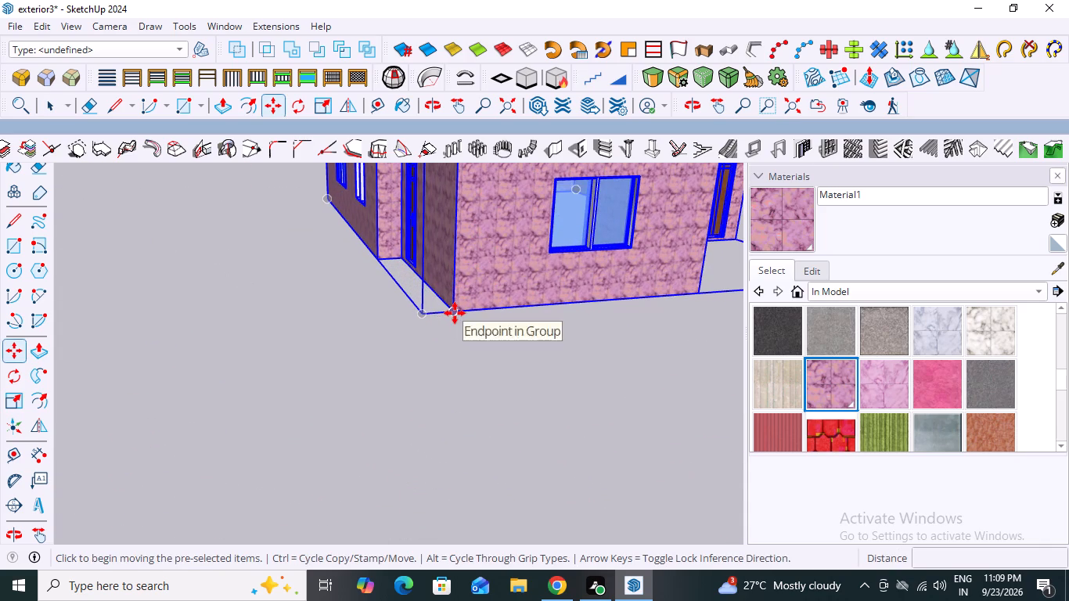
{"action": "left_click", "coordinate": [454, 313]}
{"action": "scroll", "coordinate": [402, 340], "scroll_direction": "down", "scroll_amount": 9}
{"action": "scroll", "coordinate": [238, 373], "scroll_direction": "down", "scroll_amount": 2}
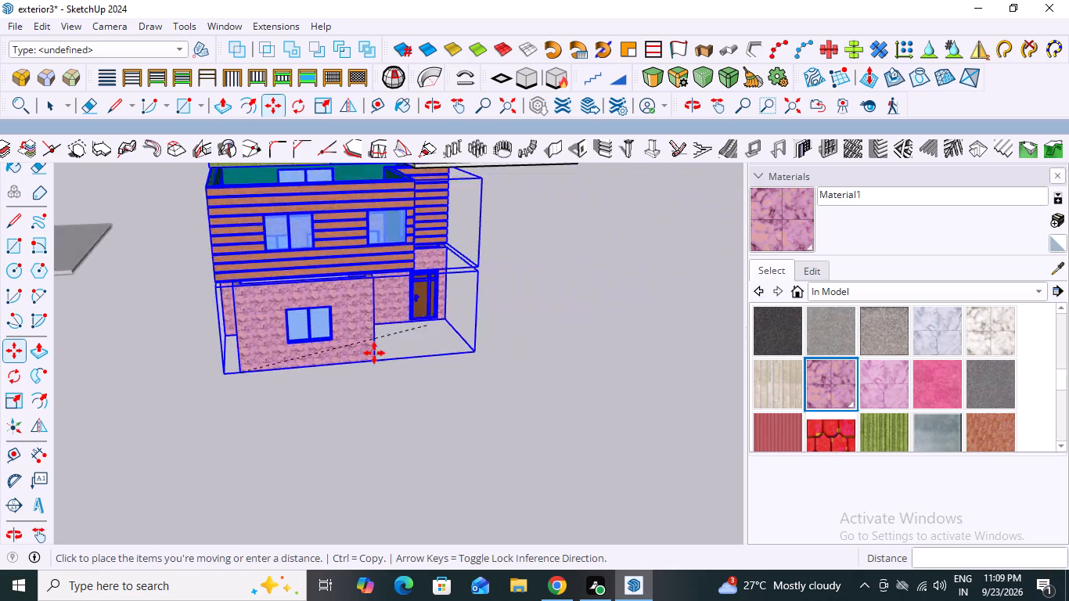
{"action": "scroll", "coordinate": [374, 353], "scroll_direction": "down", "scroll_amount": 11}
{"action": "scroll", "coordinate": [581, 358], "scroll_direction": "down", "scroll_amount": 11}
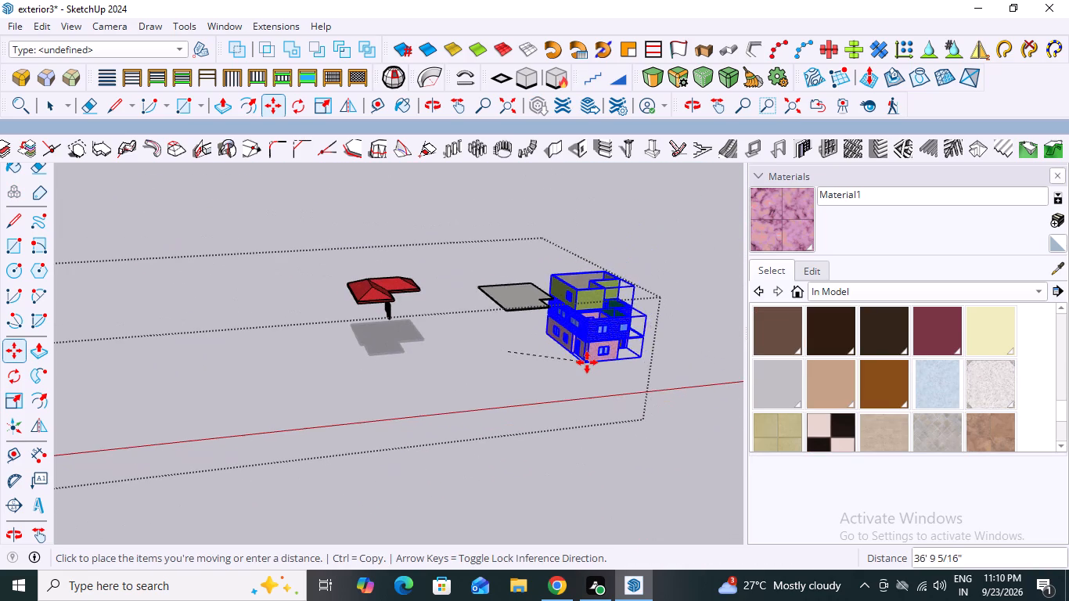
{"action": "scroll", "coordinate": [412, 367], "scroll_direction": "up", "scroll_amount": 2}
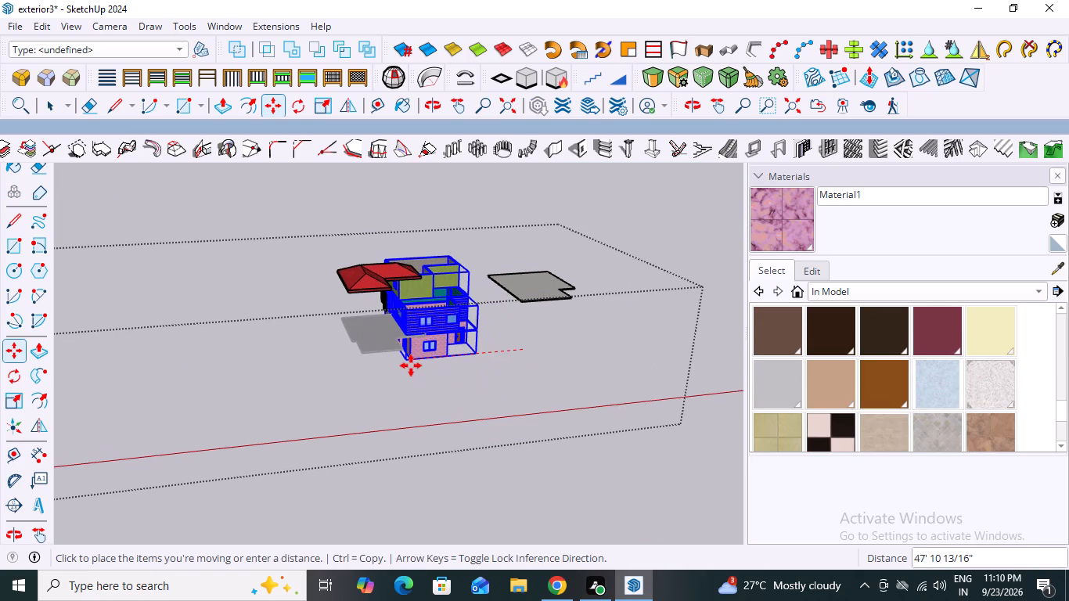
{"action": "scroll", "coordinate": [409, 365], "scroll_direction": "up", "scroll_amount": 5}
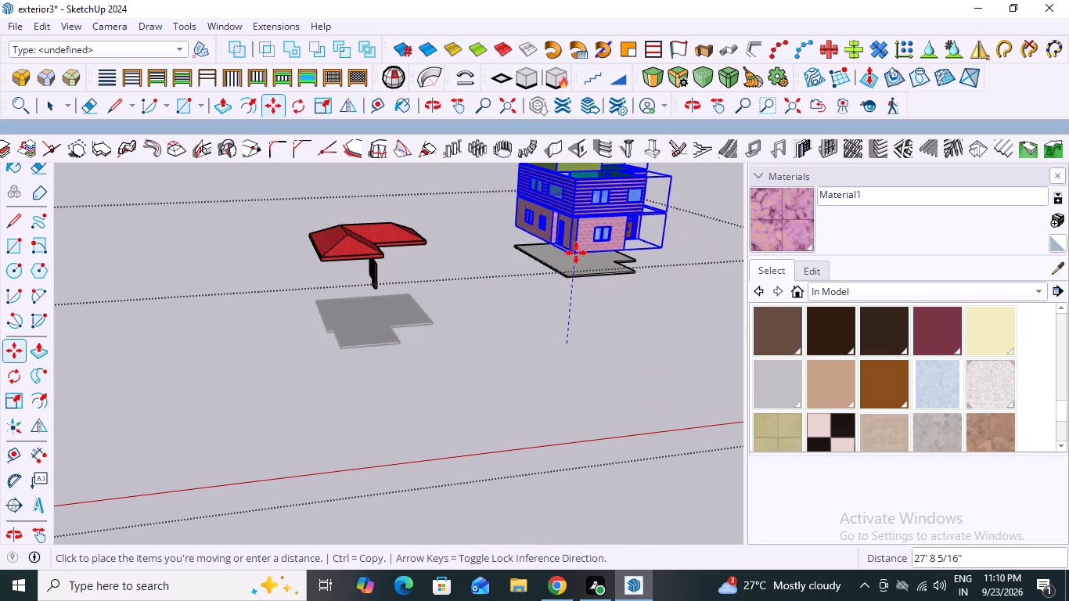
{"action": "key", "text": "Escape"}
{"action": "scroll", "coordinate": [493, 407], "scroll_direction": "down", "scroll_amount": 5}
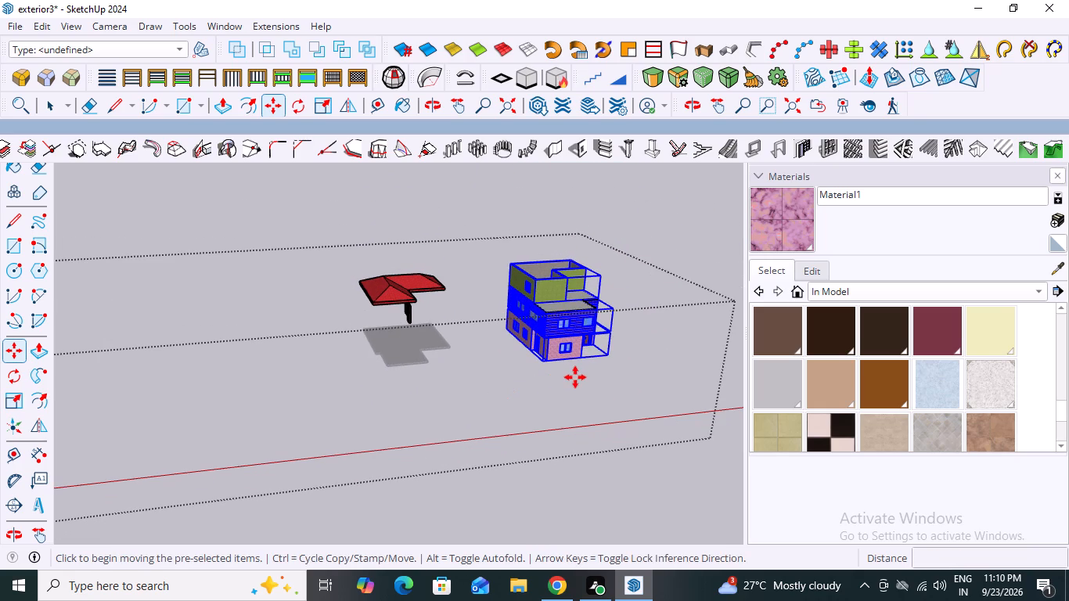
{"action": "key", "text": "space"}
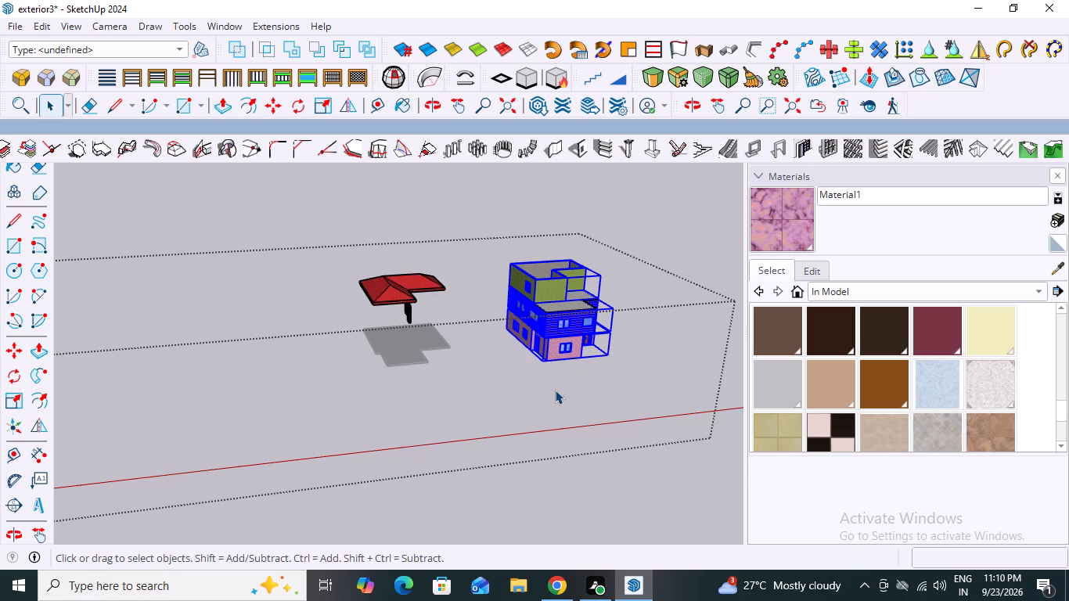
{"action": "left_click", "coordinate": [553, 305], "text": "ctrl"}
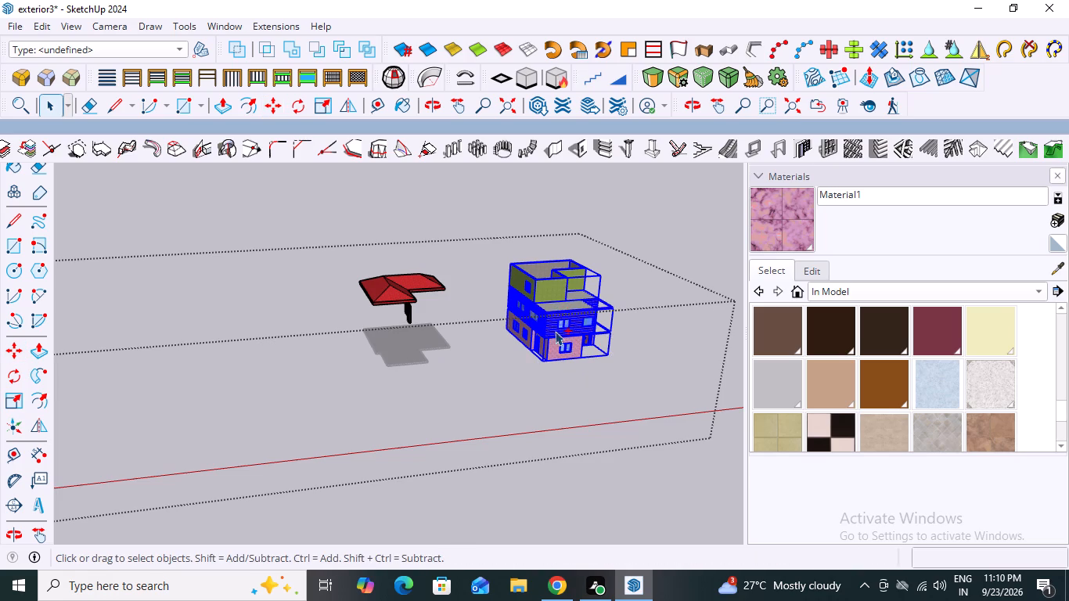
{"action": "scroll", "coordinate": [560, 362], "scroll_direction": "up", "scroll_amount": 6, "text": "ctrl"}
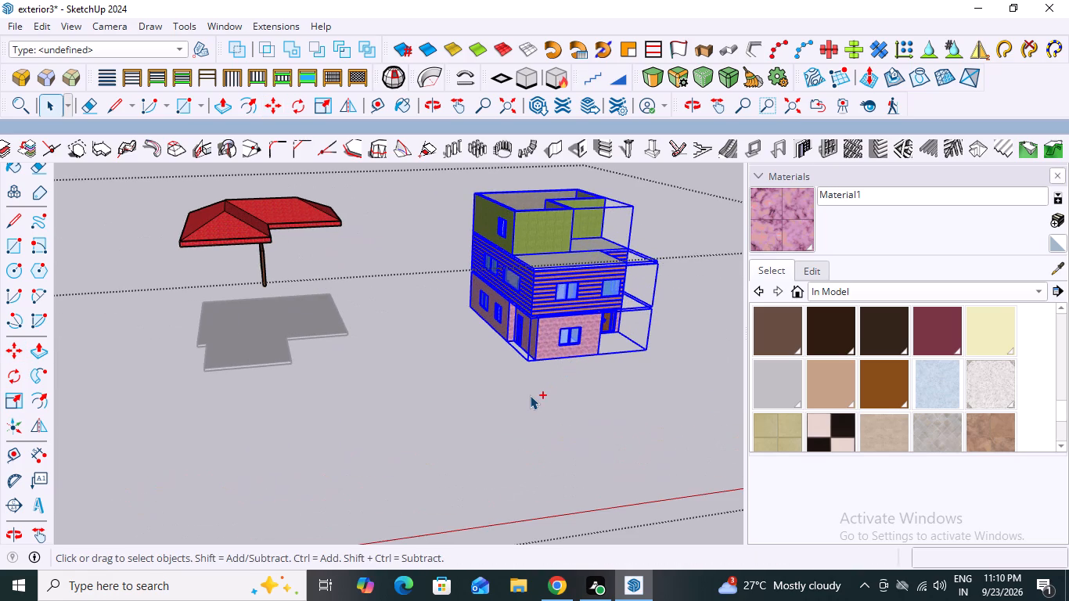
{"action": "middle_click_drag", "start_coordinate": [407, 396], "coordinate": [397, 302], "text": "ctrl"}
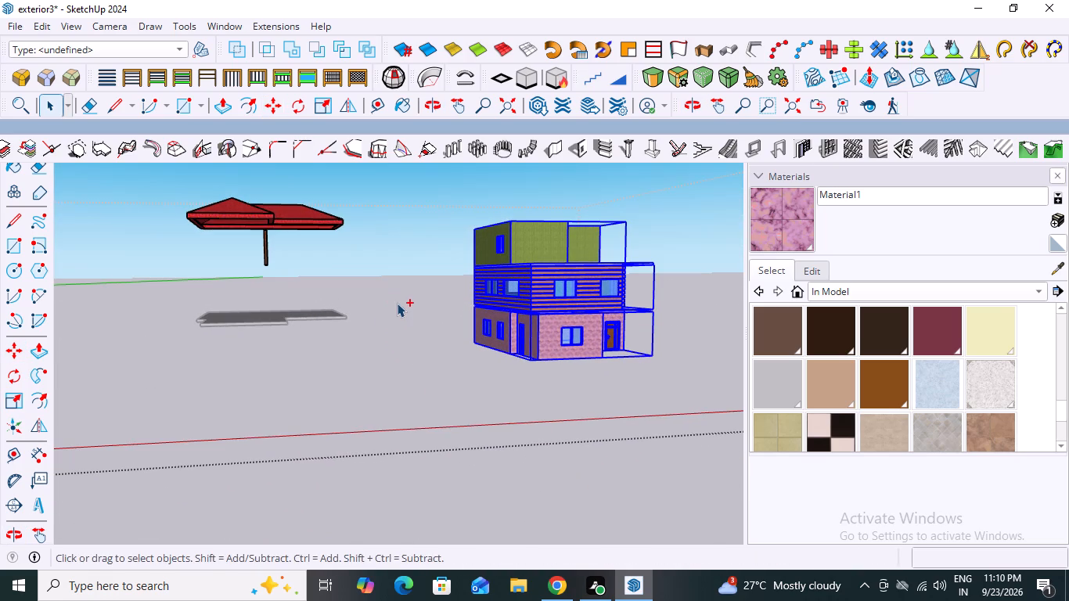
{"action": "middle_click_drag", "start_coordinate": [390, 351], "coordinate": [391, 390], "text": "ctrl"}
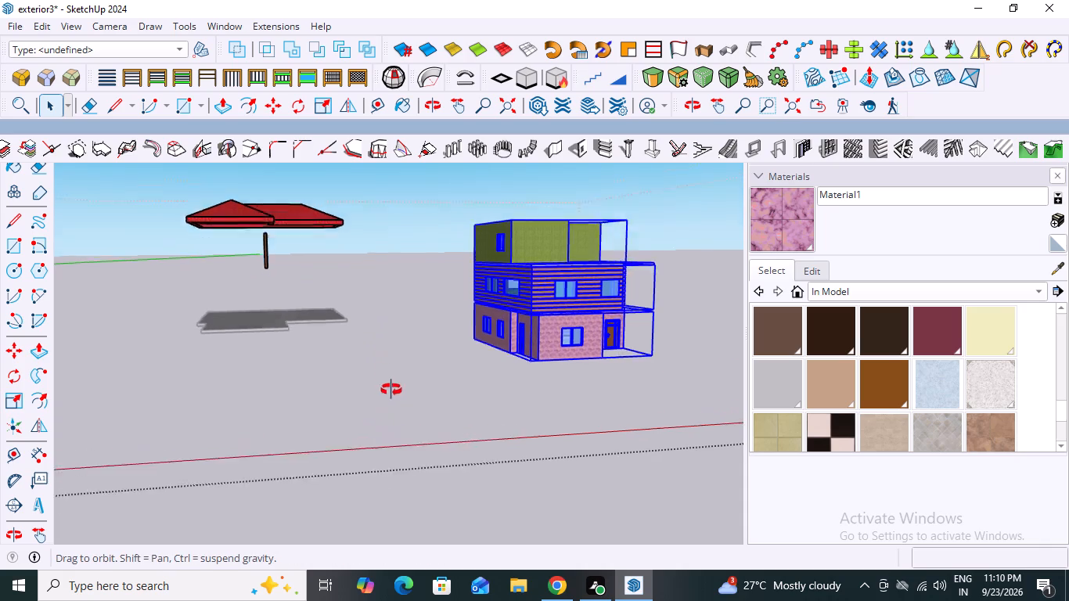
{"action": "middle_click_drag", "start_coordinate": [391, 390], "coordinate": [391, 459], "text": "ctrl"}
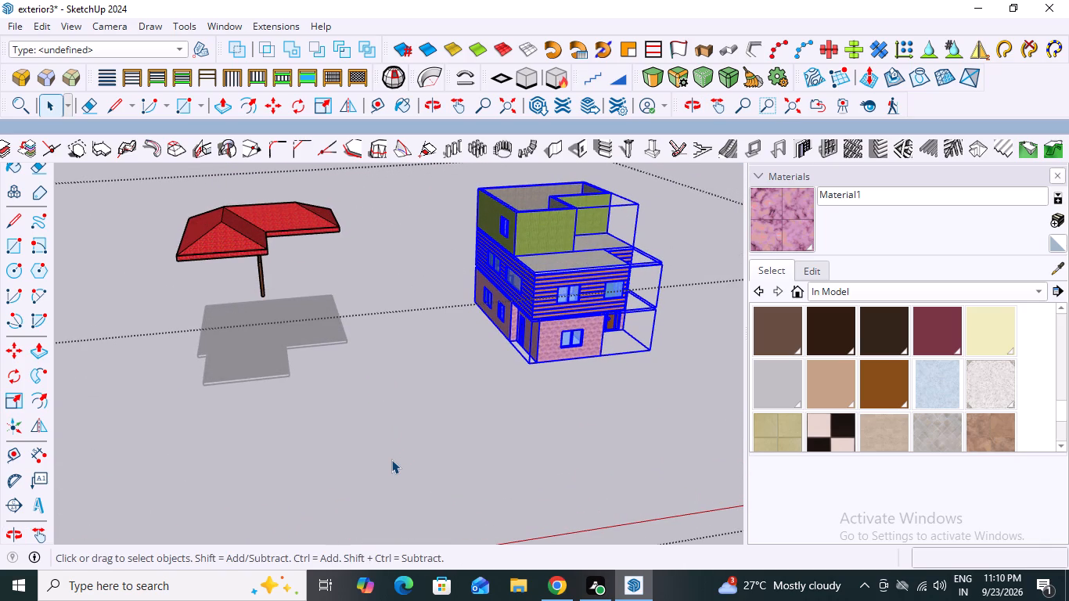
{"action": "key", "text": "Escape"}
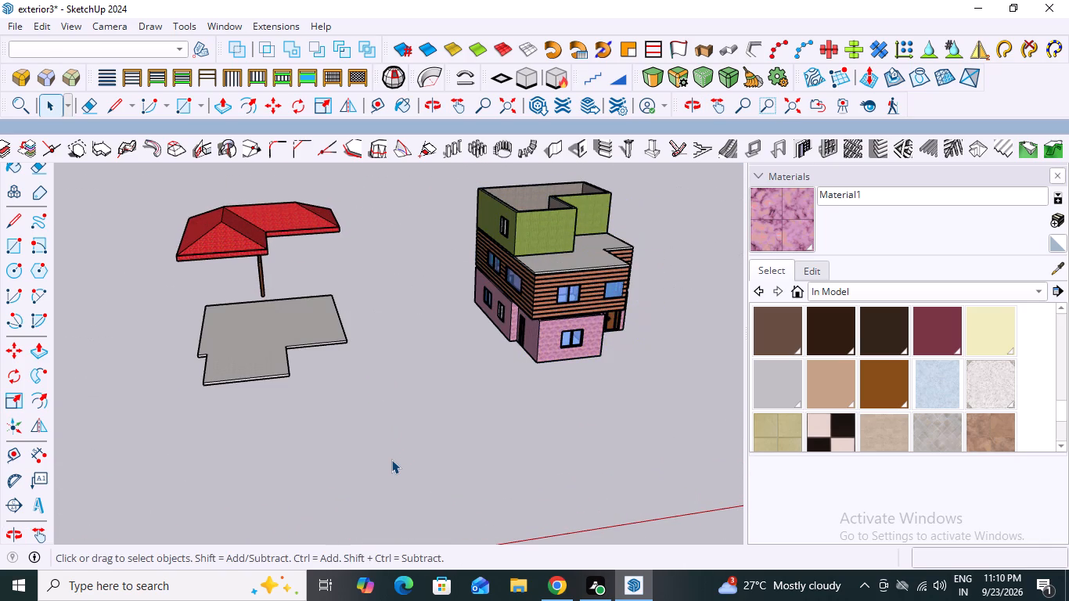
Undo the furnished floor plan's deletion and the sideways move of the three storeys' wall groups.
{"action": "key", "text": "space"}
{"action": "key", "text": "ctrl+z"}
{"action": "key", "text": "ctrl+z"}
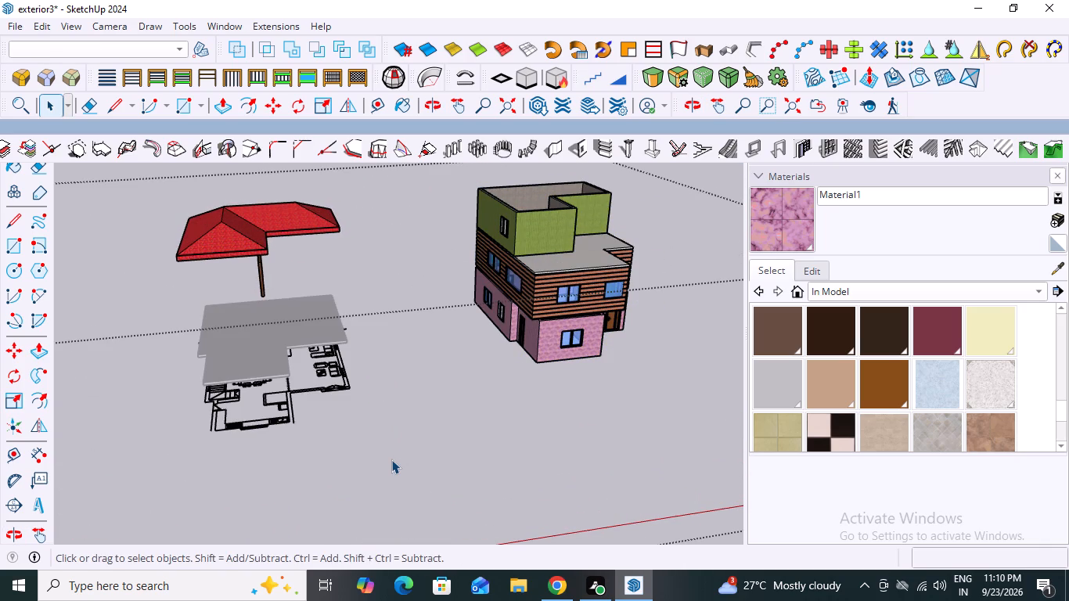
{"action": "key", "text": "ctrl+z"}
Examine the furnished floor plan from beneath the house, including its dining table group, and the reassembled exterior.
{"action": "middle_click_drag", "start_coordinate": [351, 409], "coordinate": [353, 285]}
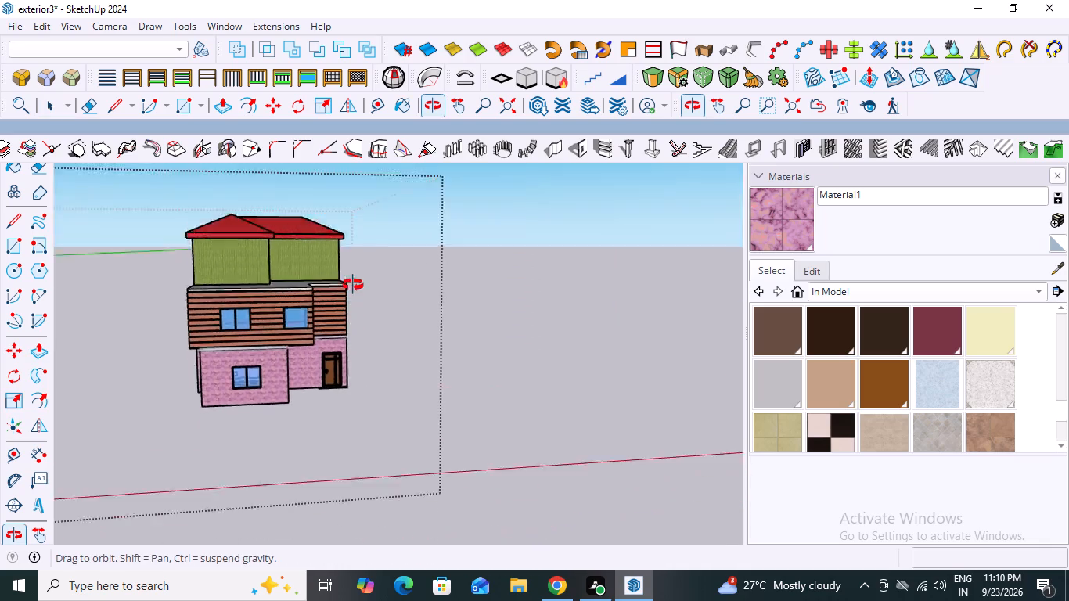
{"action": "middle_click_drag", "start_coordinate": [353, 285], "coordinate": [400, 117]}
{"action": "middle_click_drag", "start_coordinate": [219, 369], "coordinate": [311, 225]}
{"action": "scroll", "coordinate": [279, 261], "scroll_direction": "up", "scroll_amount": 1}
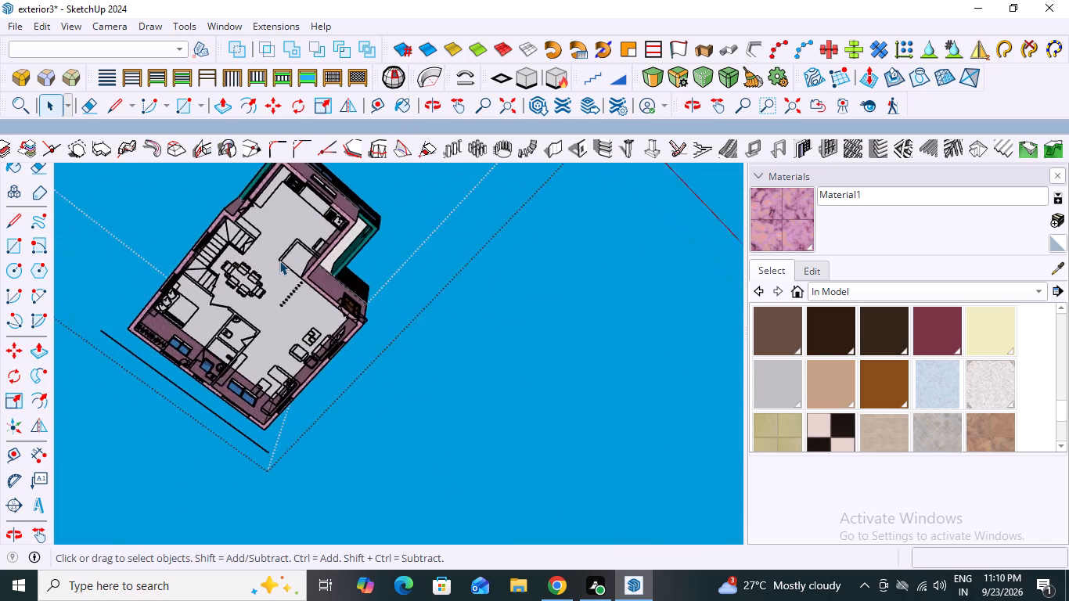
{"action": "scroll", "coordinate": [279, 261], "scroll_direction": "up", "scroll_amount": 5}
{"action": "left_click", "coordinate": [243, 290]}
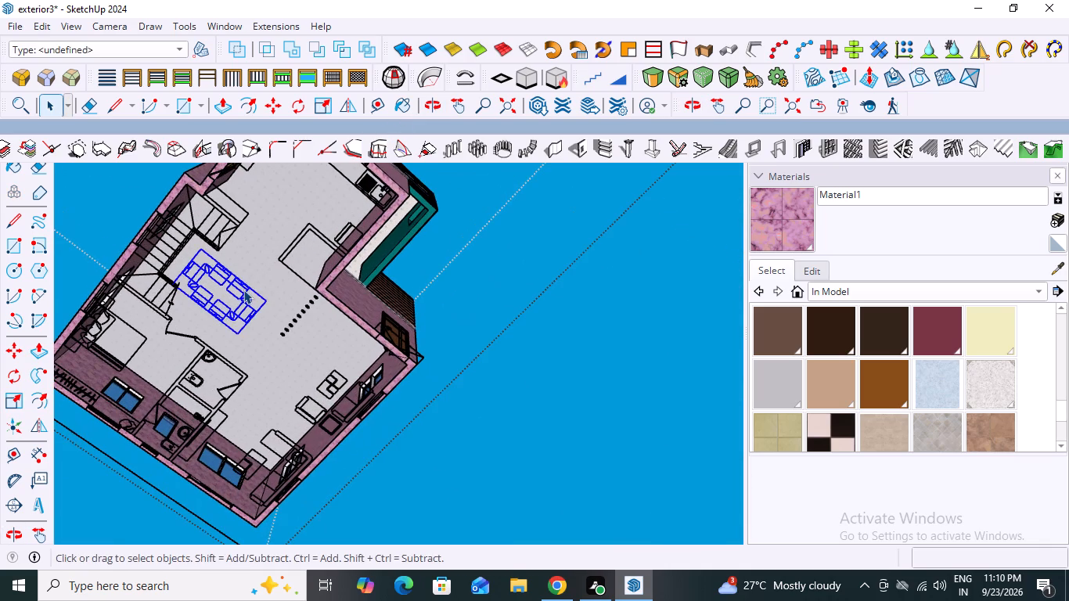
{"action": "triple_click", "coordinate": [243, 290]}
{"action": "triple_click", "coordinate": [243, 290]}
{"action": "left_click", "coordinate": [243, 290]}
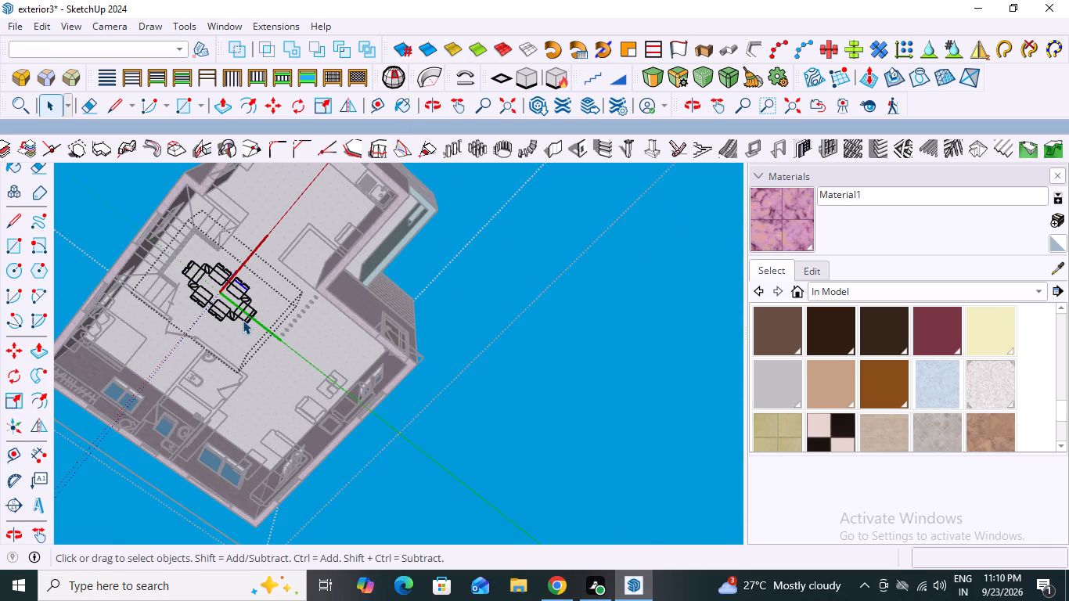
{"action": "key", "text": "Escape"}
{"action": "left_click", "coordinate": [596, 265]}
{"action": "scroll", "coordinate": [575, 295], "scroll_direction": "down", "scroll_amount": 7}
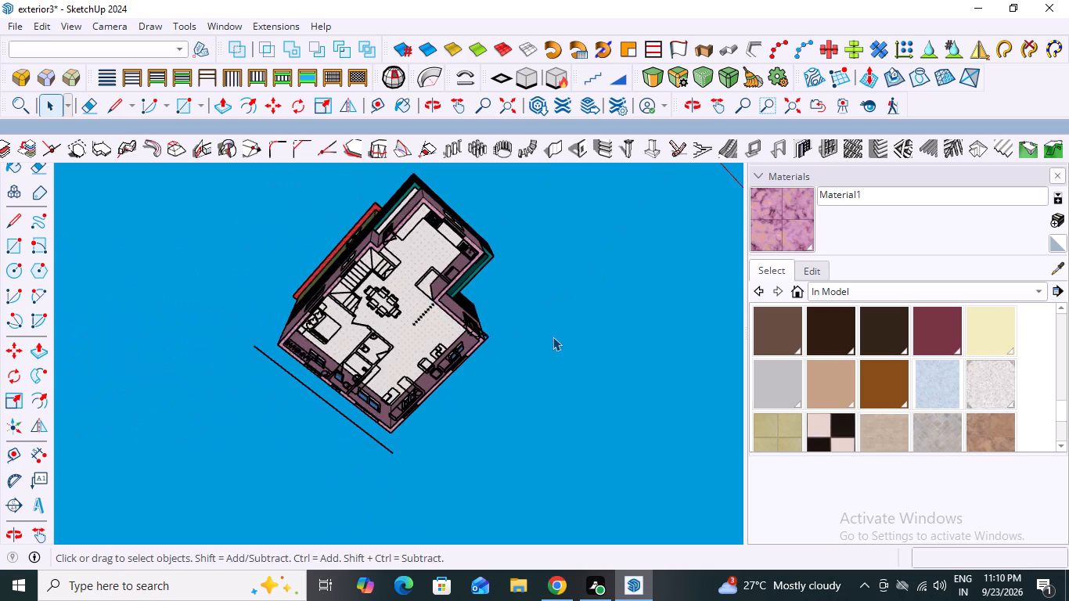
{"action": "middle_click_drag", "start_coordinate": [549, 348], "coordinate": [420, 600]}
{"action": "middle_click_drag", "start_coordinate": [485, 338], "coordinate": [462, 531]}
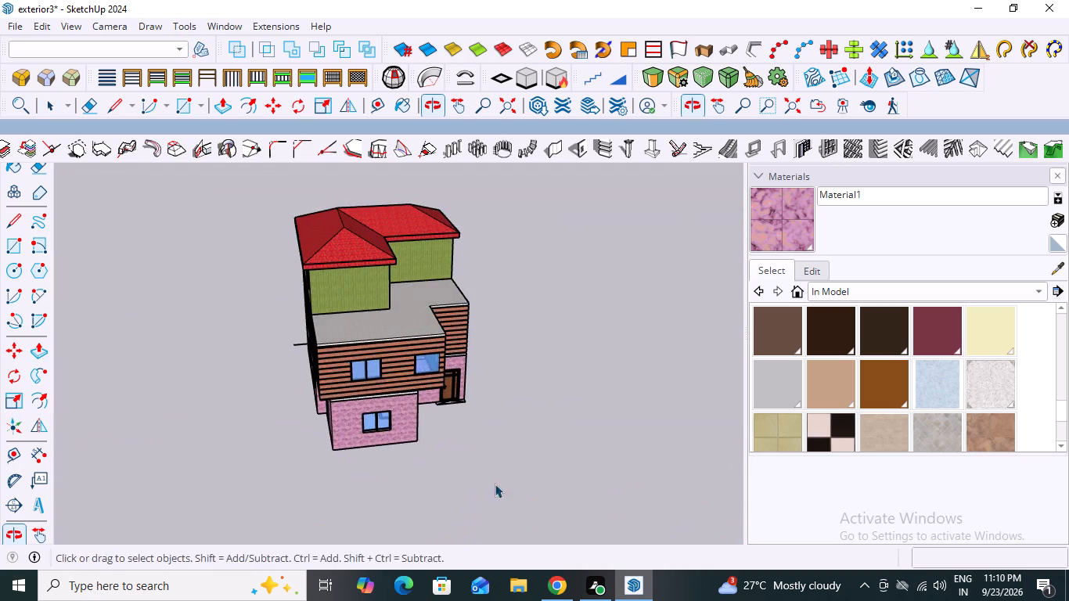
{"action": "middle_click_drag", "start_coordinate": [511, 397], "coordinate": [490, 476]}
{"action": "scroll", "coordinate": [468, 455], "scroll_direction": "up", "scroll_amount": 2}
{"action": "scroll", "coordinate": [492, 404], "scroll_direction": "down", "scroll_amount": 3}
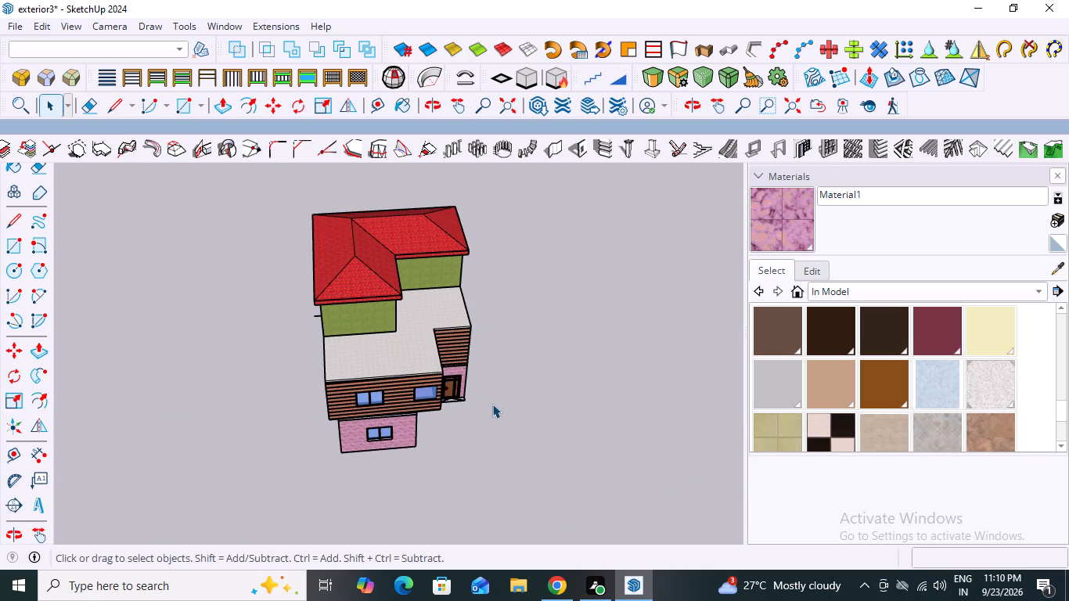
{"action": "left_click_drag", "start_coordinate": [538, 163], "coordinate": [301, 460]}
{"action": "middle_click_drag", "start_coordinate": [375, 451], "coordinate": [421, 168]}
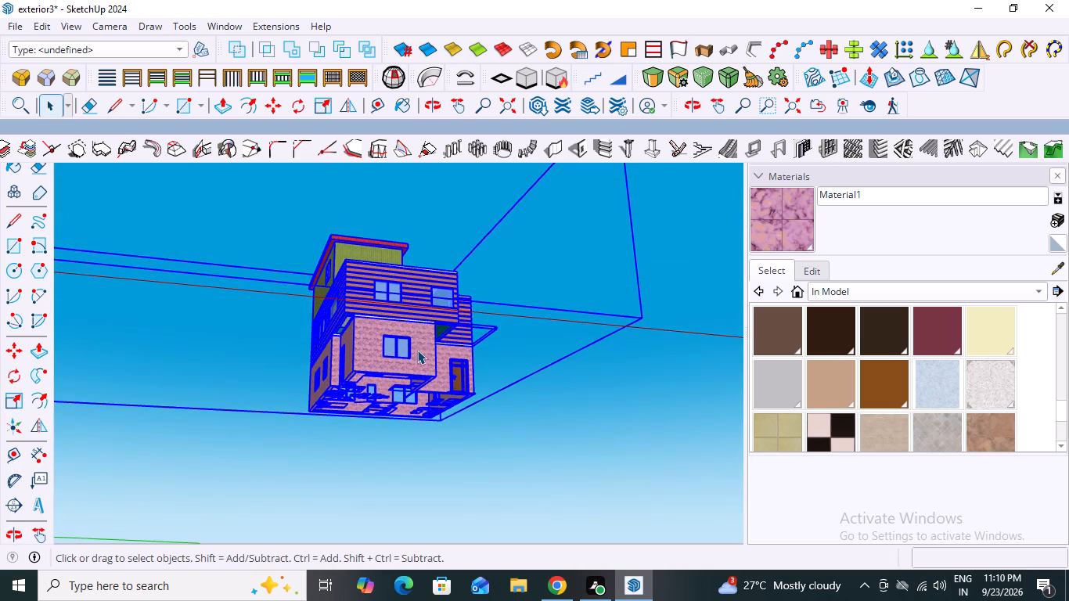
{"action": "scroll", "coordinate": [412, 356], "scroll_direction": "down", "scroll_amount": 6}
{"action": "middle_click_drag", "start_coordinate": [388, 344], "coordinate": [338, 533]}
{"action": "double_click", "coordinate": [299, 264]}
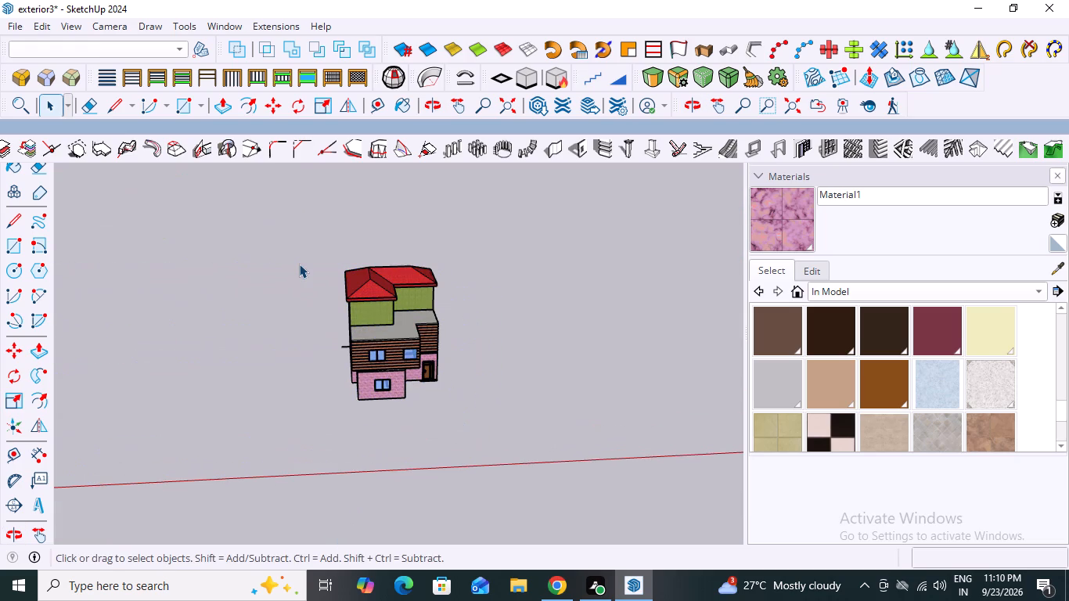
Move the red roof with the brown and pink storeys' groups about 40' 10" sideways, clear of the furnished floor plan.
{"action": "triple_click", "coordinate": [359, 284]}
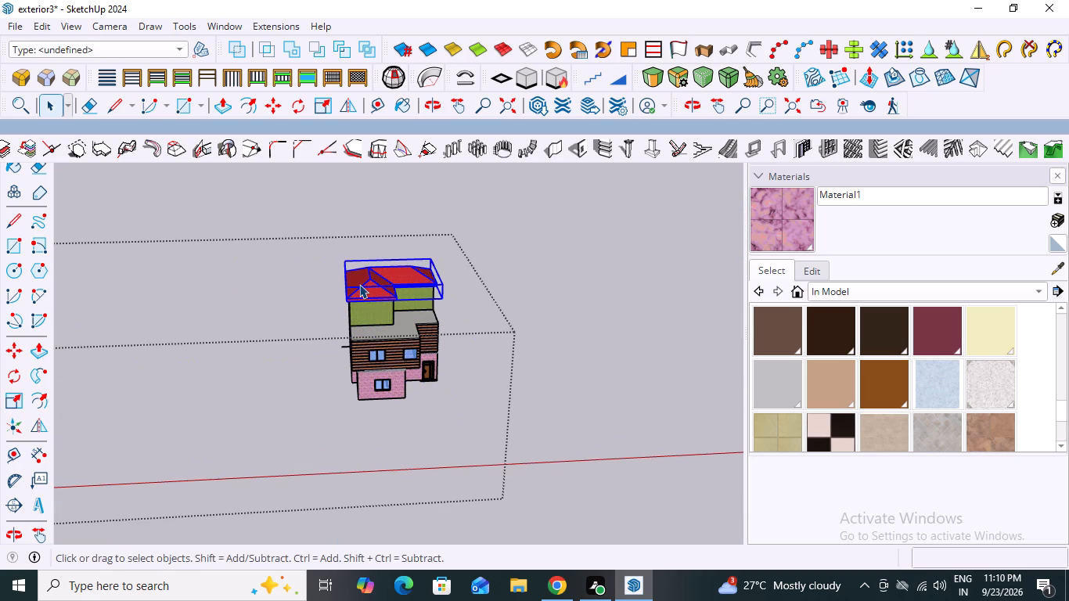
{"action": "scroll", "coordinate": [392, 387], "scroll_direction": "up", "scroll_amount": 6}
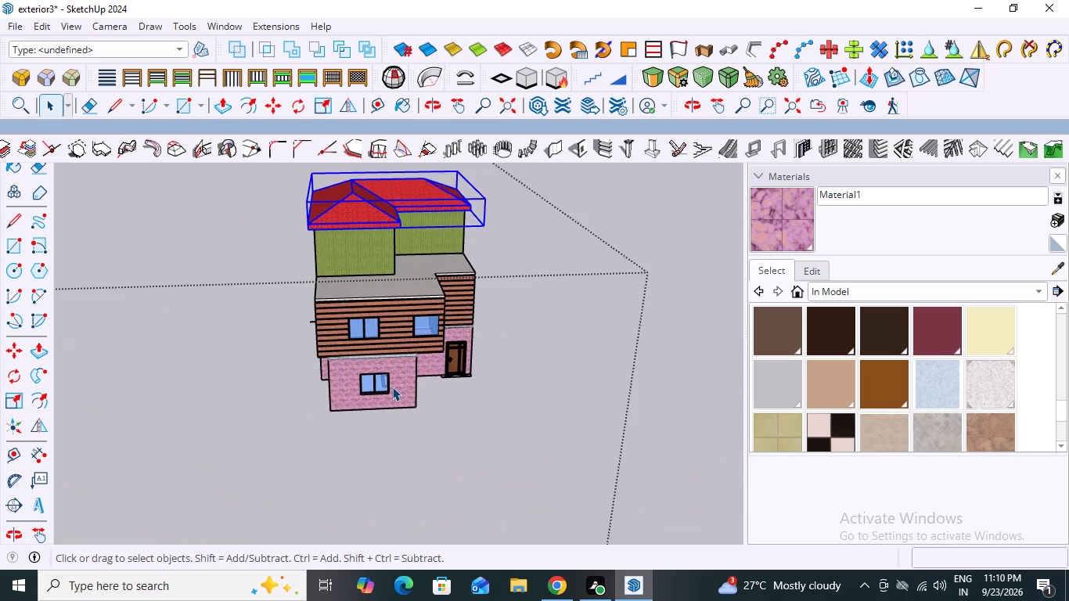
{"action": "scroll", "coordinate": [392, 387], "scroll_direction": "up", "scroll_amount": 2}
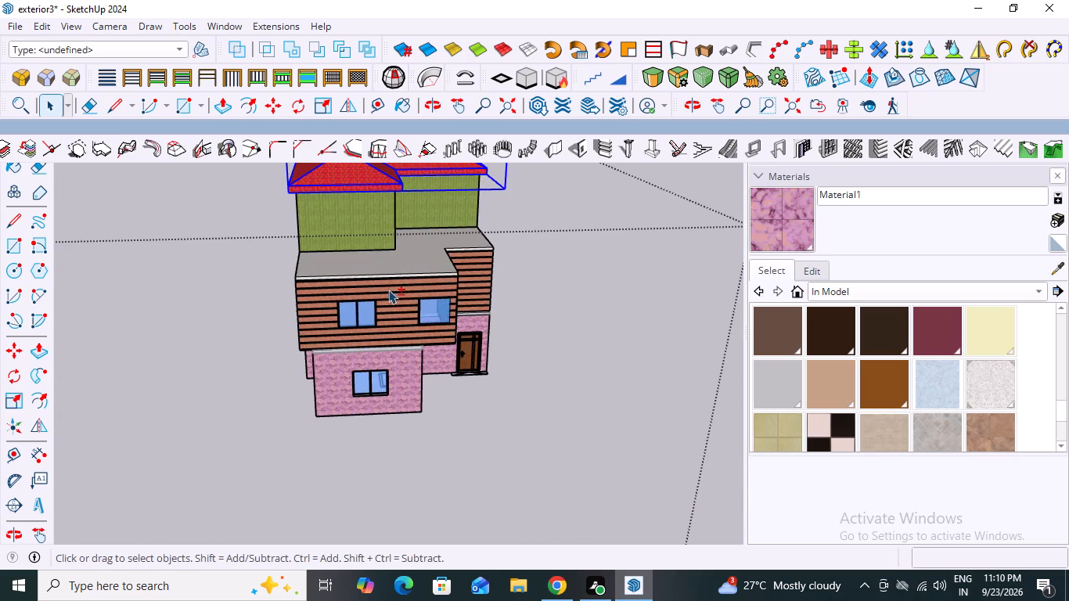
{"action": "left_click", "coordinate": [404, 260], "text": "shift"}
{"action": "scroll", "coordinate": [416, 413], "scroll_direction": "up", "scroll_amount": 5}
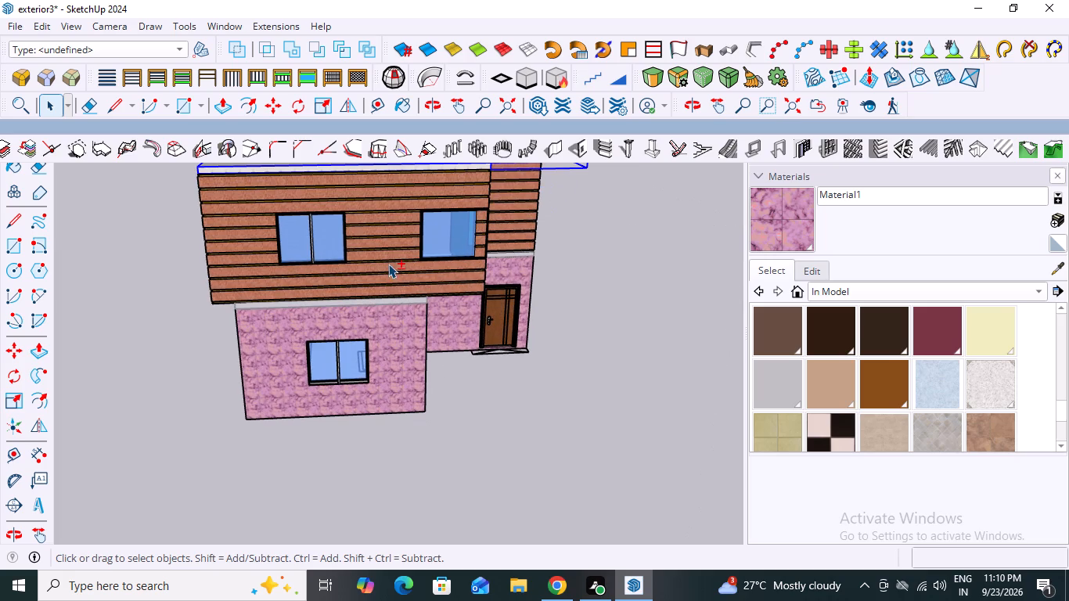
{"action": "left_click", "coordinate": [388, 264], "text": "shift"}
{"action": "scroll", "coordinate": [419, 343], "scroll_direction": "down", "scroll_amount": 3}
{"action": "scroll", "coordinate": [401, 365], "scroll_direction": "up", "scroll_amount": 6}
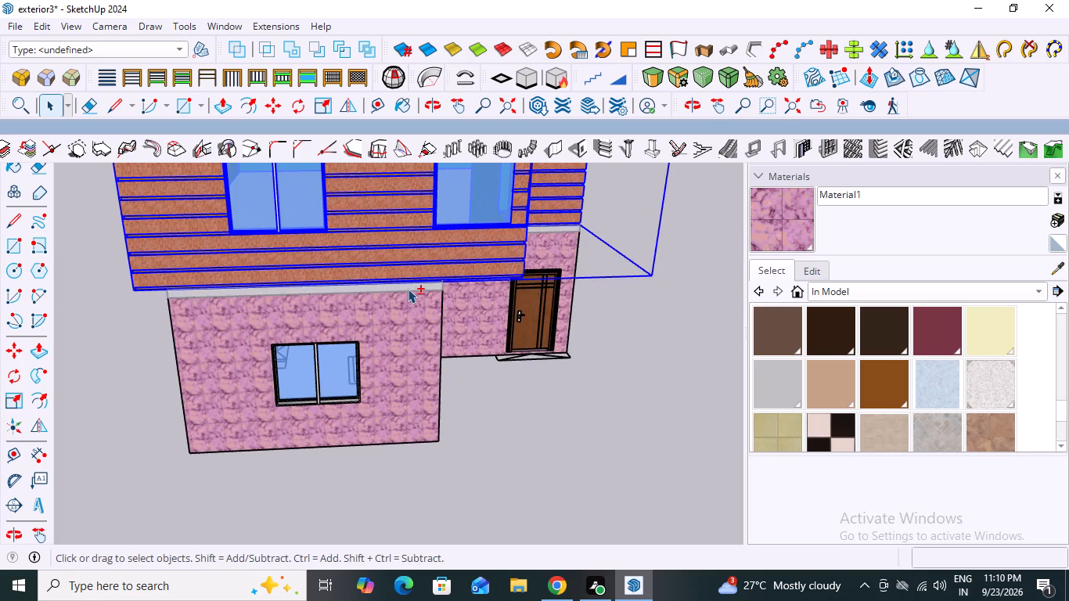
{"action": "left_click", "coordinate": [408, 286], "text": "shift"}
{"action": "scroll", "coordinate": [425, 383], "scroll_direction": "up", "scroll_amount": 2}
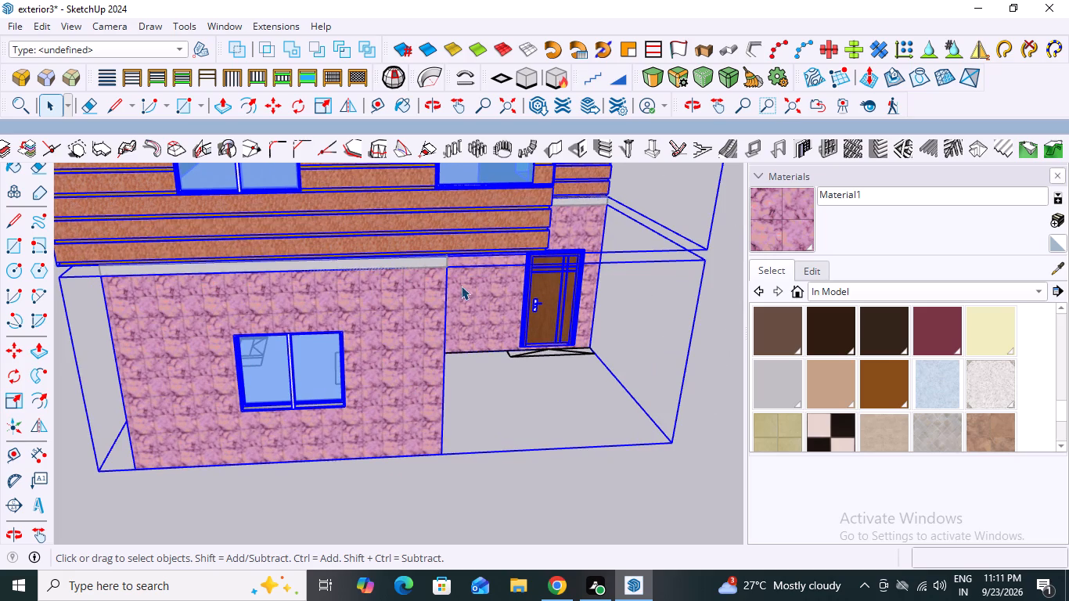
{"action": "middle_click_drag", "start_coordinate": [524, 342], "coordinate": [257, 337]}
{"action": "scroll", "coordinate": [492, 229], "scroll_direction": "up", "scroll_amount": 2}
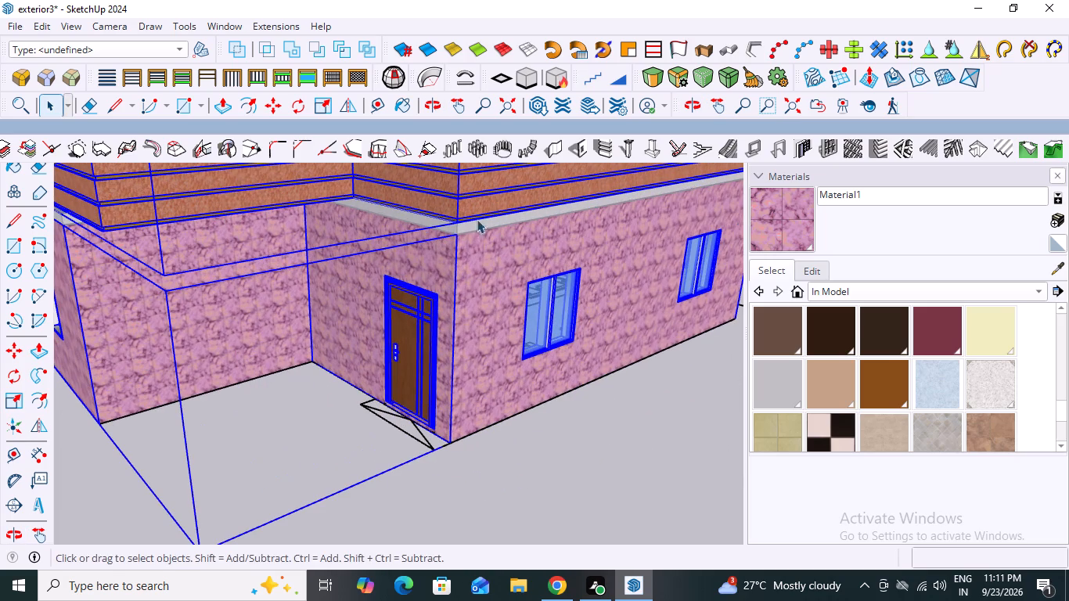
{"action": "left_click", "coordinate": [401, 214], "text": "shift"}
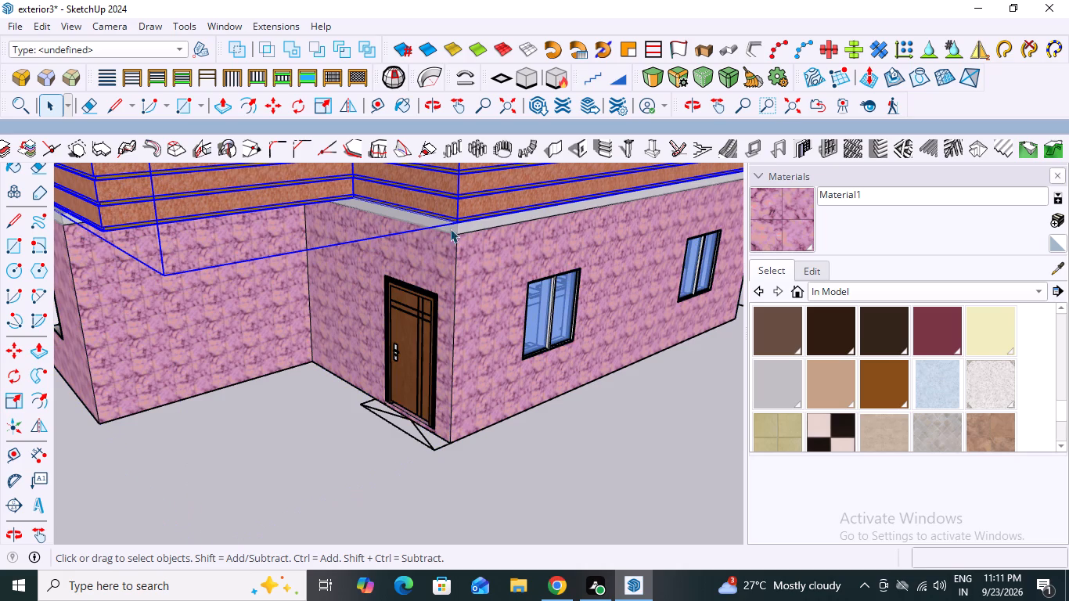
{"action": "left_click", "coordinate": [464, 227], "text": "shift"}
{"action": "scroll", "coordinate": [468, 284], "scroll_direction": "down", "scroll_amount": 3}
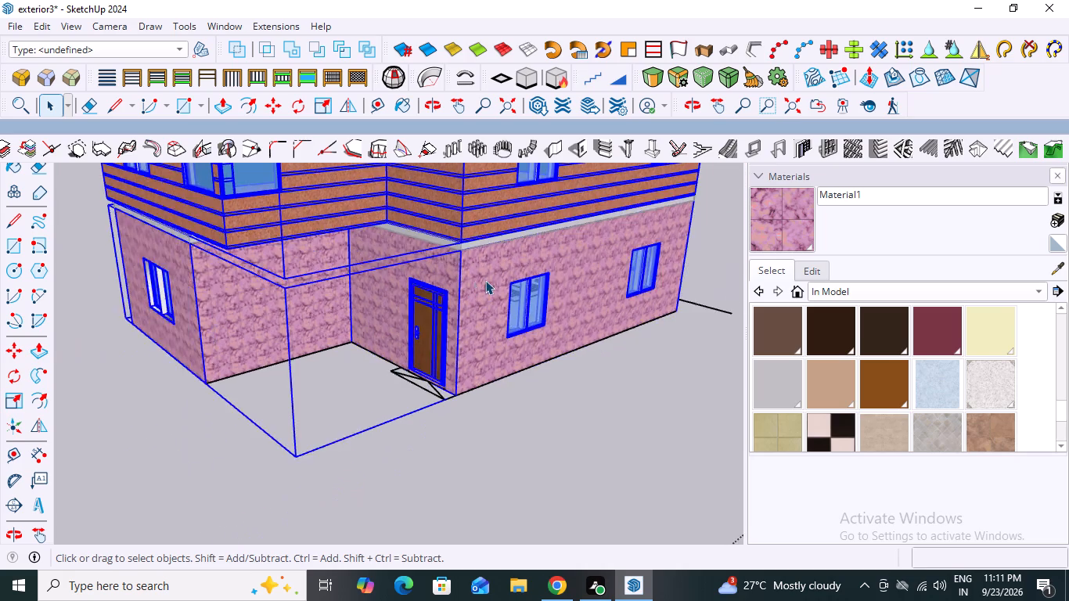
{"action": "scroll", "coordinate": [485, 280], "scroll_direction": "down", "scroll_amount": 14}
{"action": "middle_click_drag", "start_coordinate": [337, 383], "coordinate": [635, 346]}
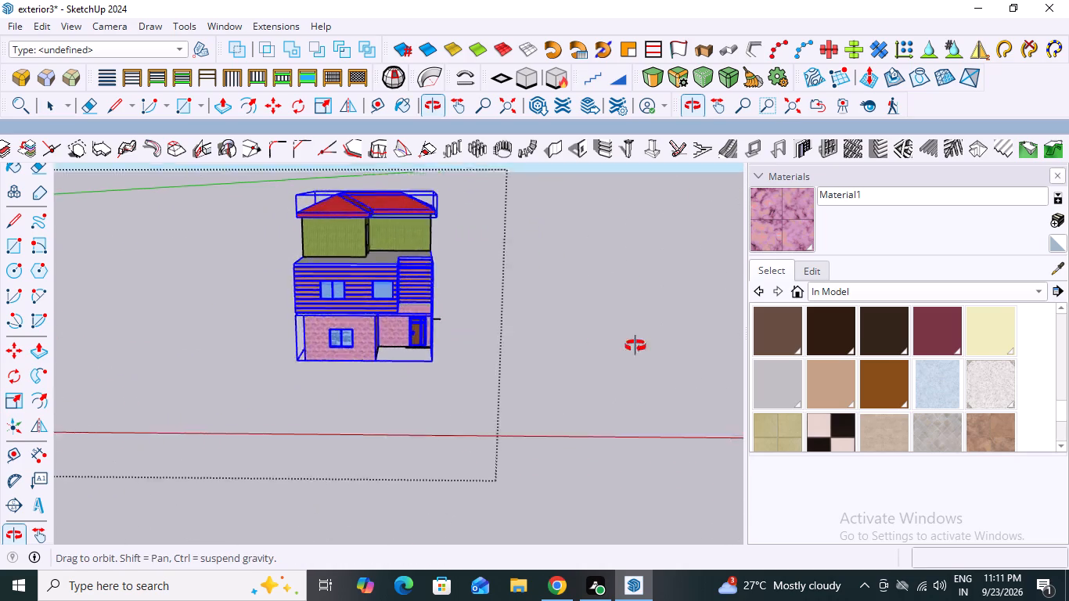
{"action": "middle_click_drag", "start_coordinate": [635, 346], "coordinate": [660, 346]}
{"action": "scroll", "coordinate": [362, 309], "scroll_direction": "up", "scroll_amount": 4}
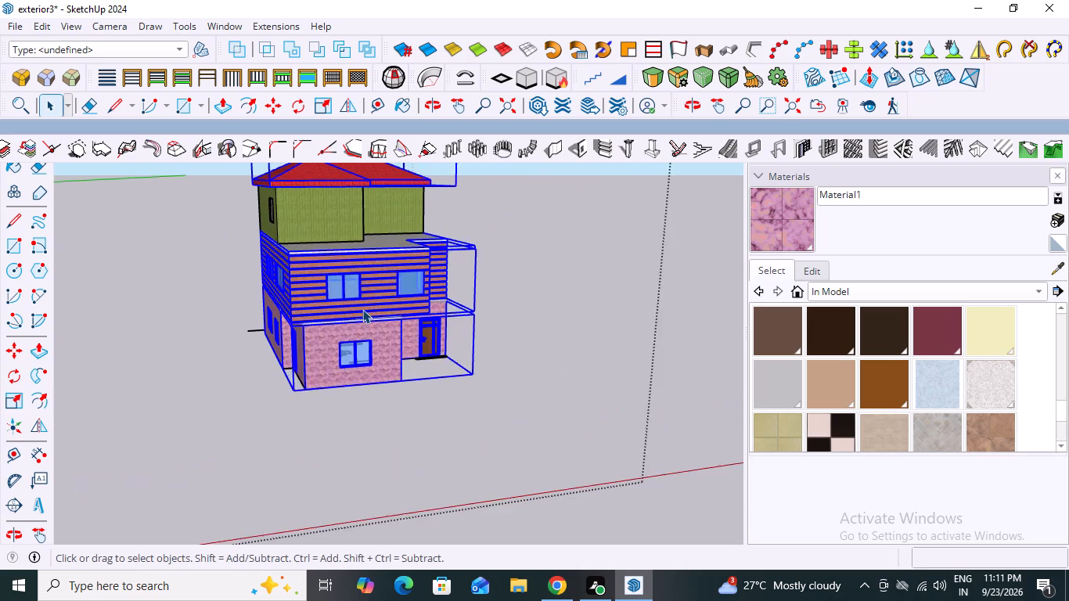
{"action": "scroll", "coordinate": [362, 309], "scroll_direction": "up", "scroll_amount": 2}
{"action": "left_click", "coordinate": [445, 341], "text": "shift"}
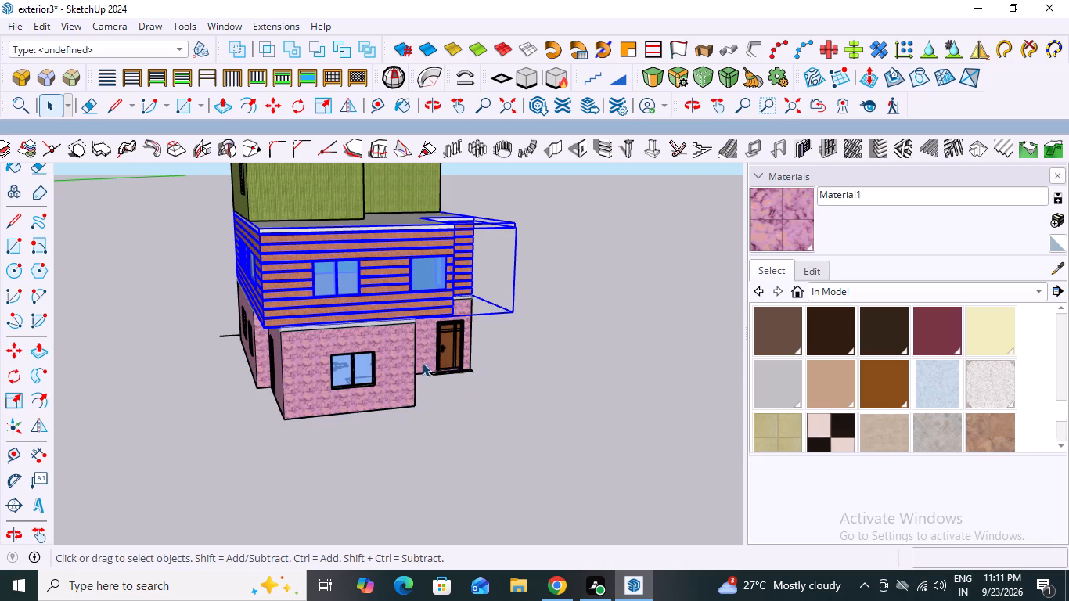
{"action": "left_click", "coordinate": [456, 342], "text": "shift"}
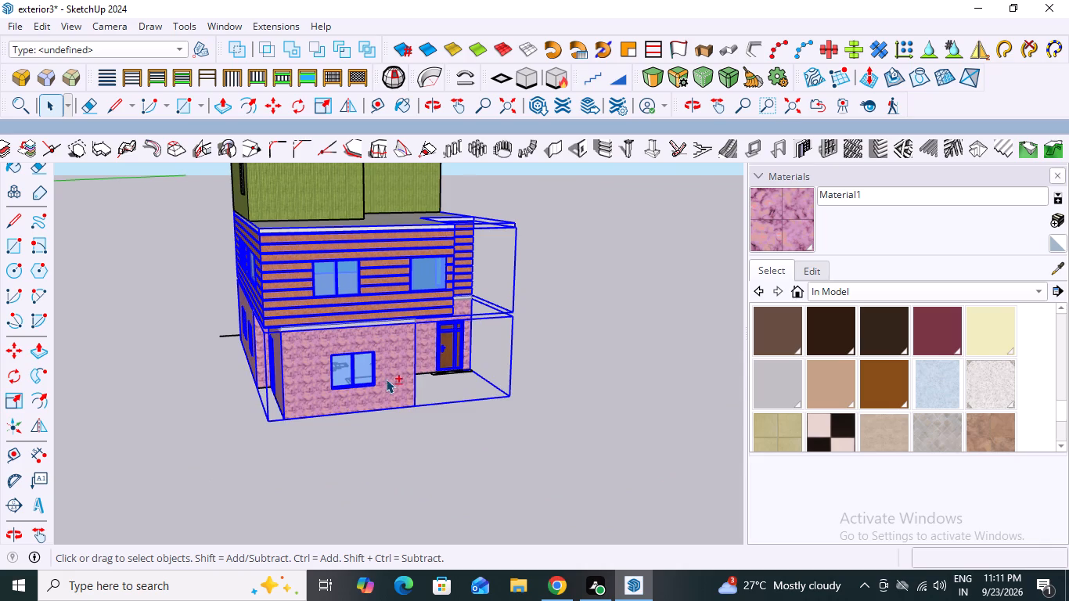
{"action": "scroll", "coordinate": [380, 382], "scroll_direction": "up", "scroll_amount": 1, "text": "shift"}
{"action": "scroll", "coordinate": [363, 308], "scroll_direction": "up", "scroll_amount": 3, "text": "shift"}
{"action": "middle_click_drag", "start_coordinate": [245, 350], "coordinate": [538, 372], "text": "shift"}
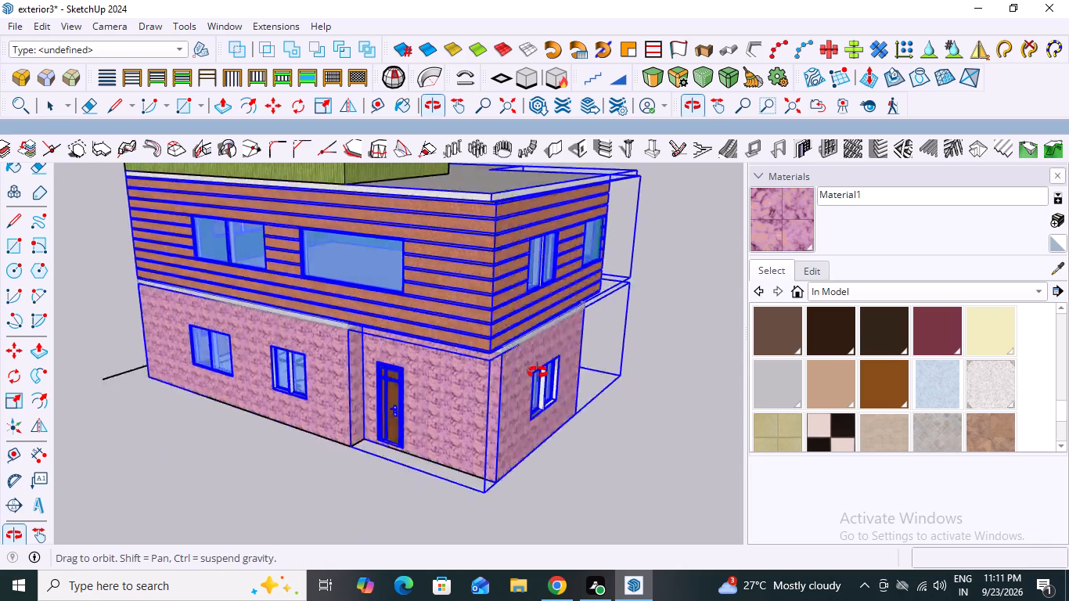
{"action": "middle_click_drag", "start_coordinate": [538, 372], "coordinate": [645, 377], "text": "shift"}
{"action": "scroll", "coordinate": [382, 379], "scroll_direction": "down", "scroll_amount": 6}
{"action": "middle_click_drag", "start_coordinate": [317, 377], "coordinate": [506, 364]}
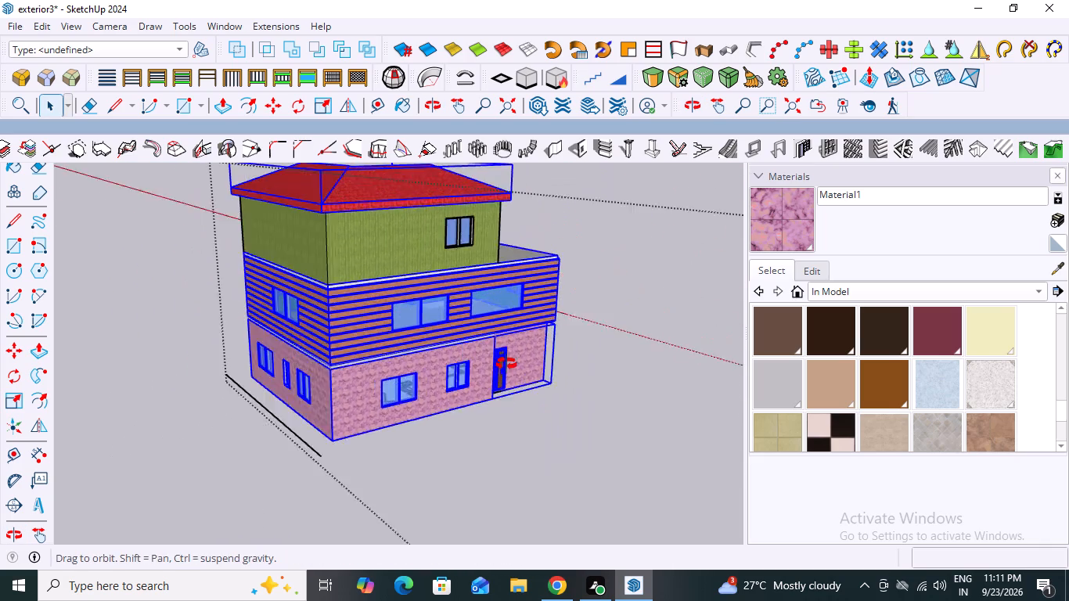
{"action": "middle_click_drag", "start_coordinate": [506, 364], "coordinate": [600, 345]}
{"action": "scroll", "coordinate": [472, 357], "scroll_direction": "down", "scroll_amount": 2}
{"action": "scroll", "coordinate": [419, 416], "scroll_direction": "up", "scroll_amount": 4}
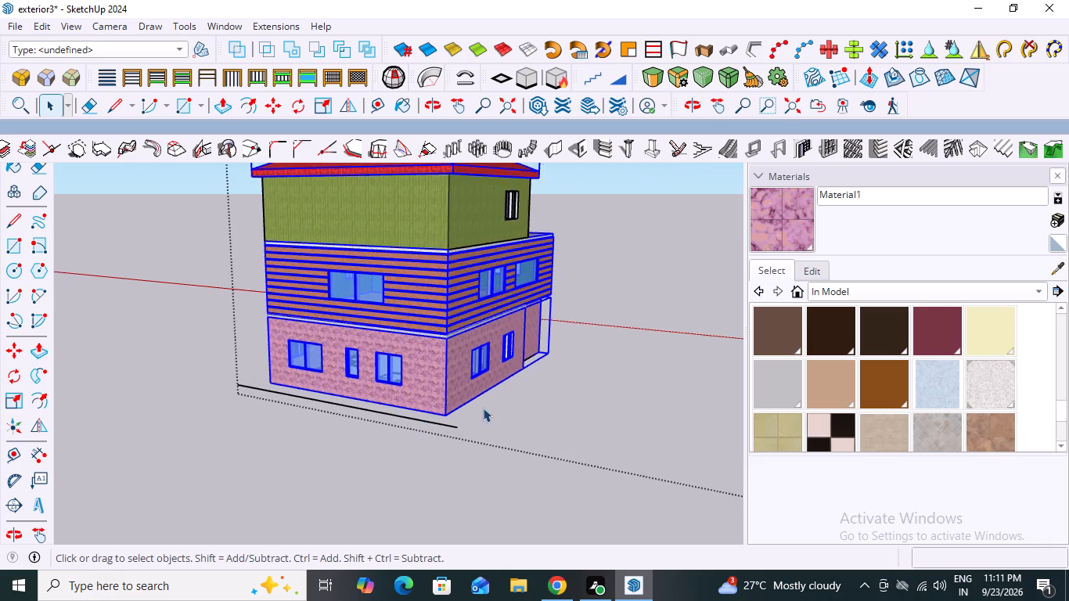
{"action": "scroll", "coordinate": [483, 408], "scroll_direction": "up", "scroll_amount": 1}
{"action": "middle_click_drag", "start_coordinate": [512, 394], "coordinate": [489, 107]}
{"action": "scroll", "coordinate": [470, 321], "scroll_direction": "up", "scroll_amount": 1}
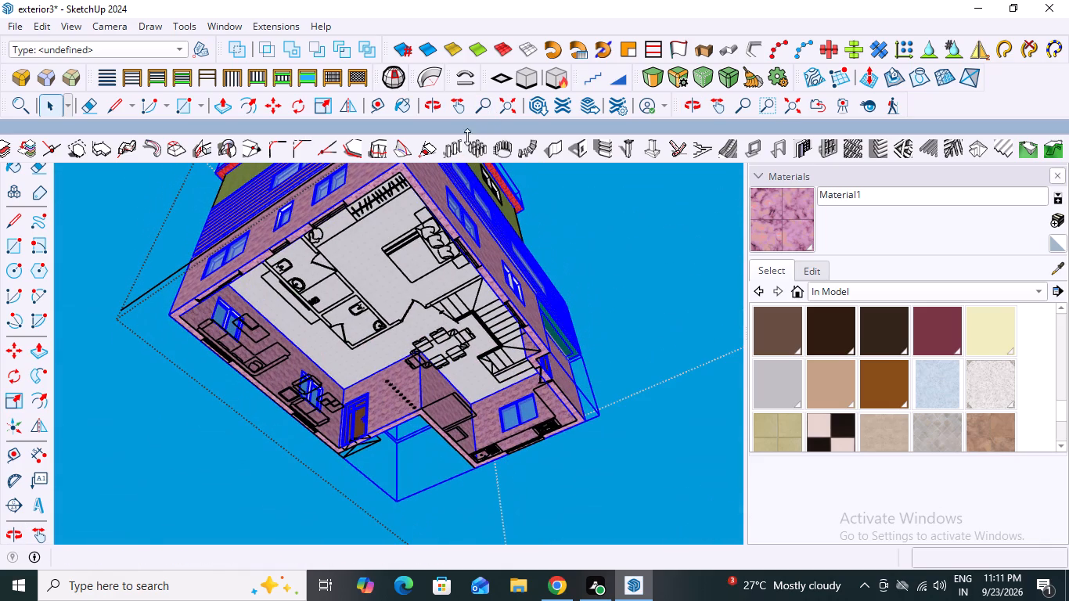
{"action": "key", "text": "m"}
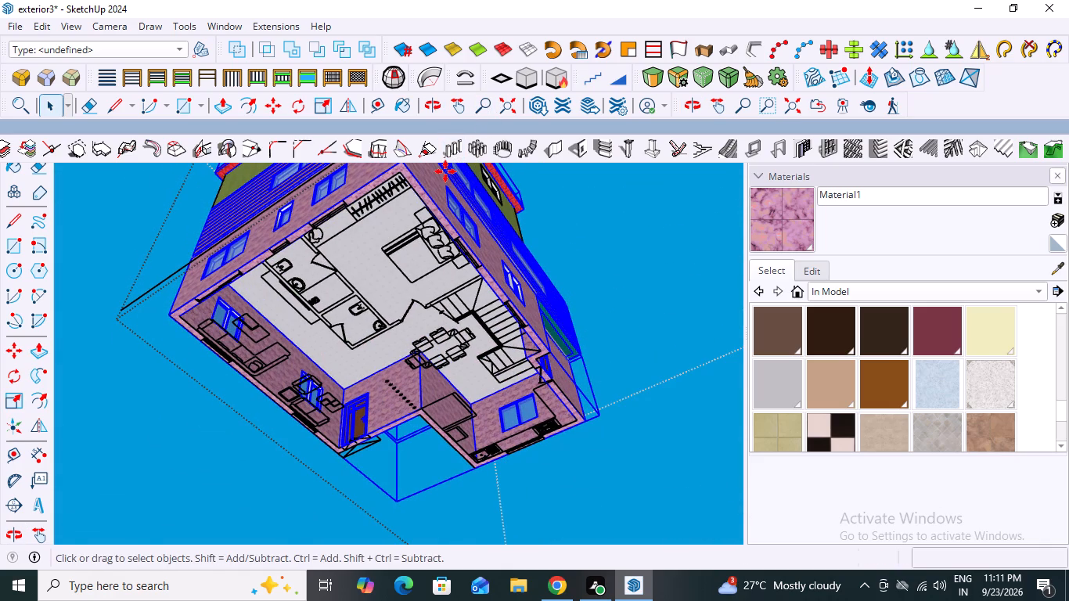
{"action": "left_click", "coordinate": [171, 313]}
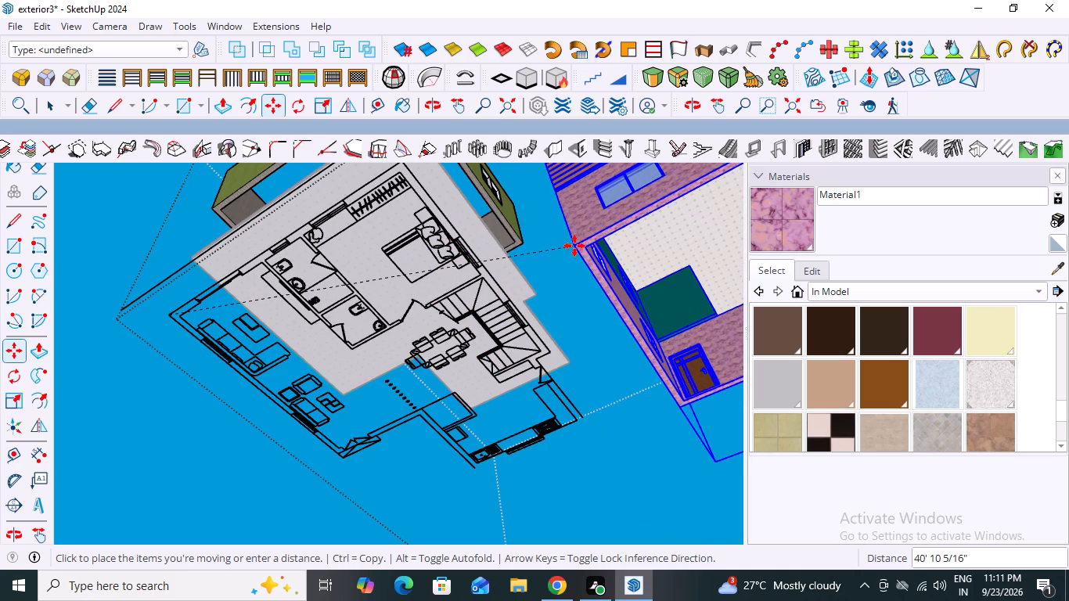
{"action": "left_click", "coordinate": [574, 246]}
{"action": "key", "text": "space"}
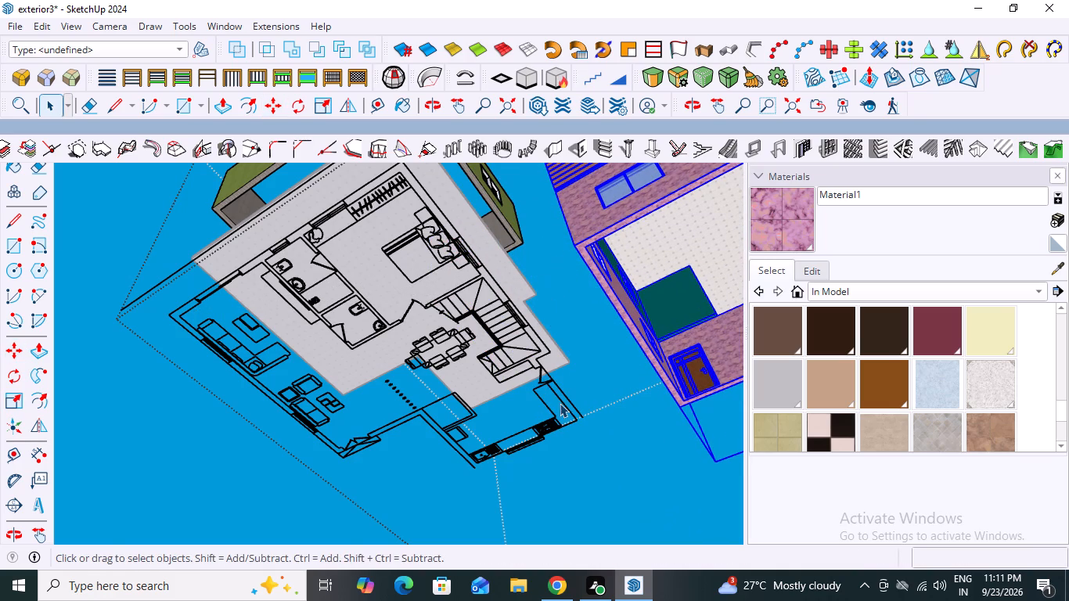
Delete the living room, bathroom and bedroom part of the furnished floor plan together with the green top-storey walls behind it.
{"action": "left_click_drag", "start_coordinate": [605, 390], "coordinate": [416, 475]}
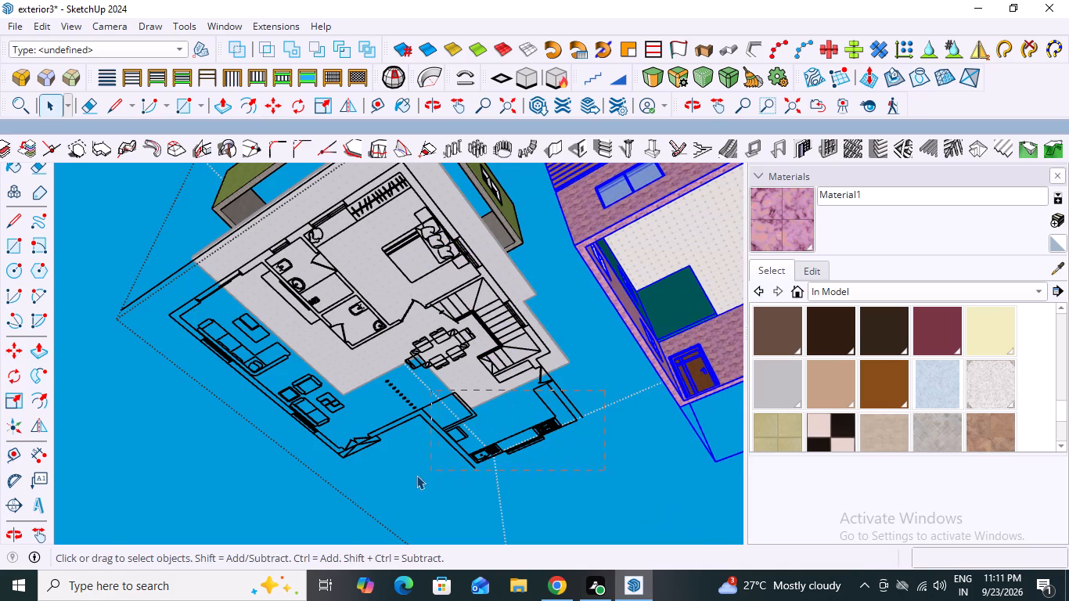
{"action": "left_click_drag", "start_coordinate": [416, 475], "coordinate": [380, 491]}
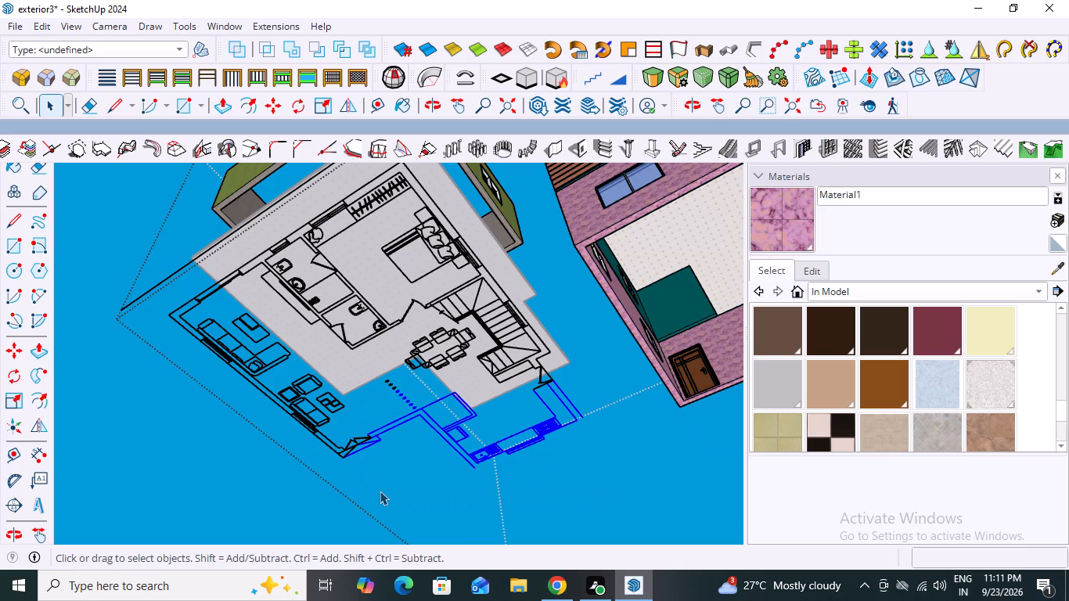
{"action": "scroll", "coordinate": [369, 467], "scroll_direction": "down", "scroll_amount": 3}
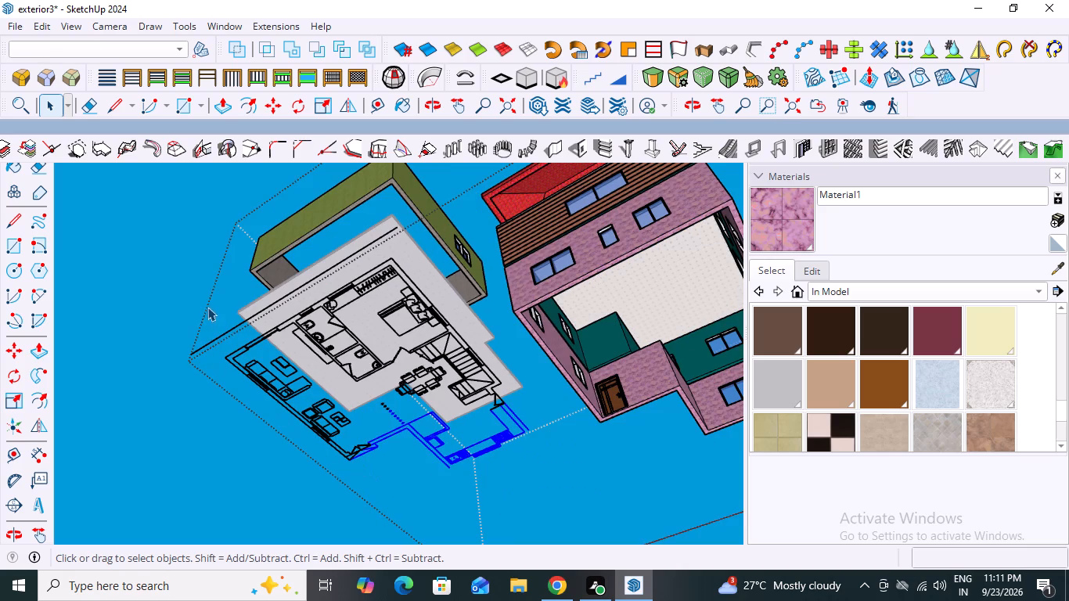
{"action": "left_click_drag", "start_coordinate": [178, 301], "coordinate": [221, 380]}
{"action": "left_click_drag", "start_coordinate": [221, 380], "coordinate": [202, 340]}
{"action": "middle_click_drag", "start_coordinate": [246, 369], "coordinate": [508, 282]}
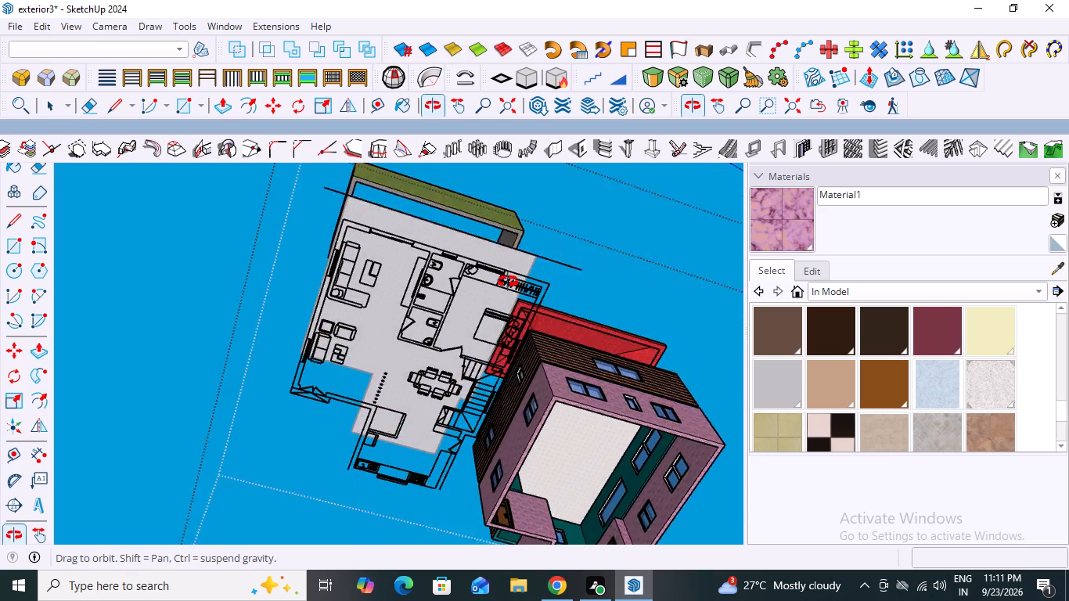
{"action": "middle_click_drag", "start_coordinate": [508, 282], "coordinate": [487, 307]}
{"action": "left_click_drag", "start_coordinate": [466, 221], "coordinate": [462, 233]}
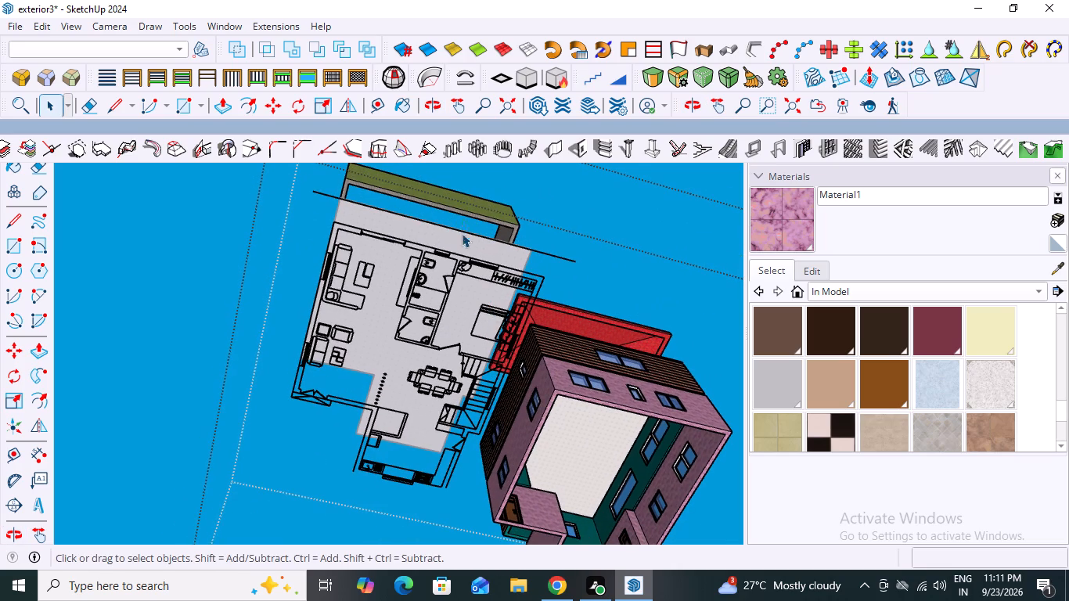
{"action": "left_click_drag", "start_coordinate": [462, 233], "coordinate": [293, 399]}
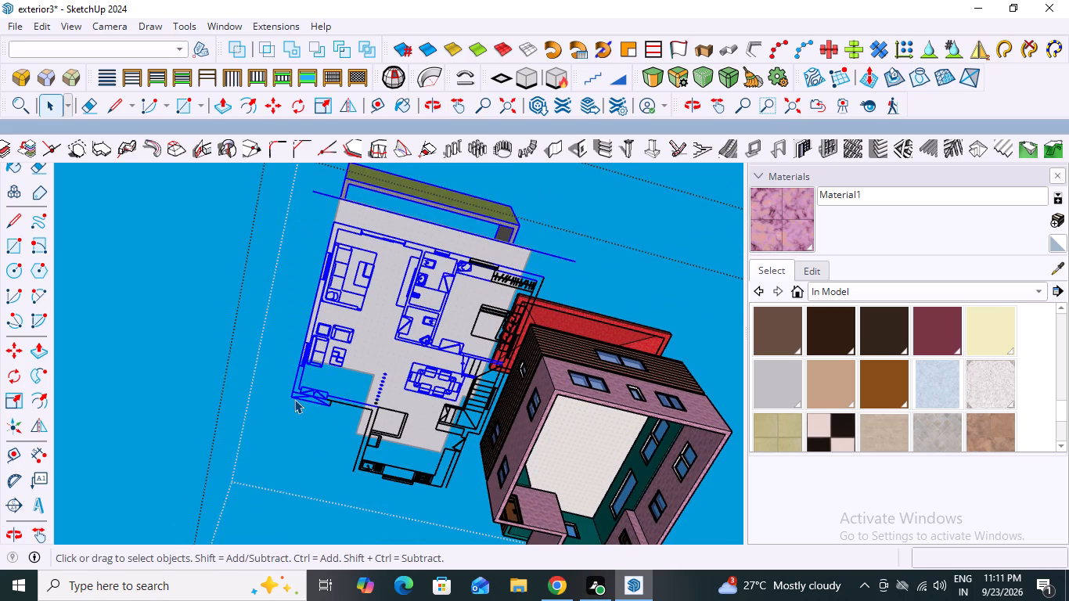
{"action": "scroll", "coordinate": [299, 394], "scroll_direction": "down", "scroll_amount": 5}
{"action": "middle_click_drag", "start_coordinate": [383, 423], "coordinate": [437, 306]}
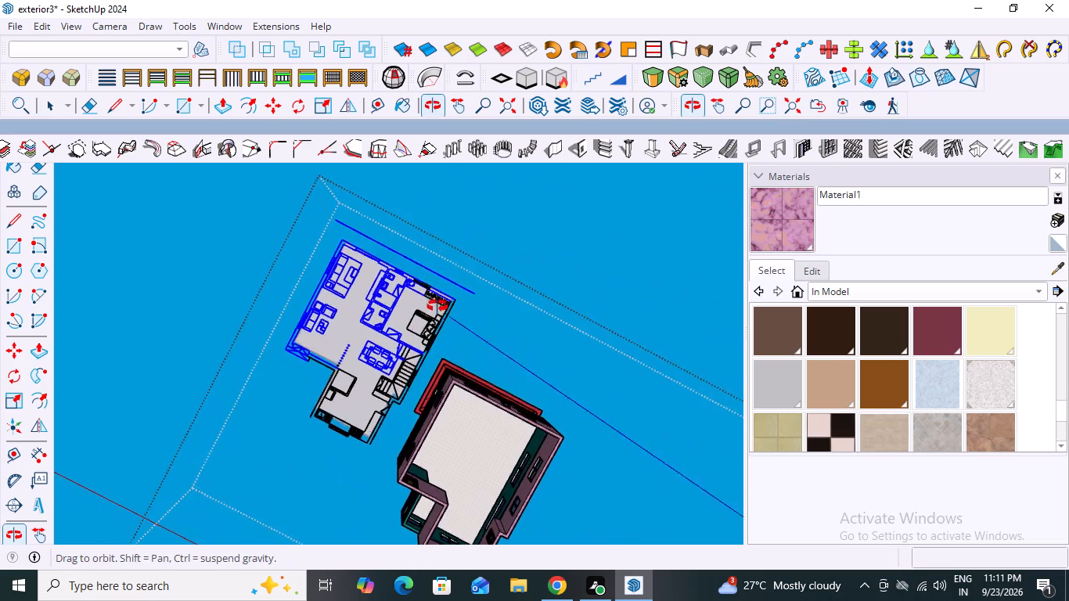
{"action": "middle_click_drag", "start_coordinate": [437, 306], "coordinate": [440, 293]}
{"action": "scroll", "coordinate": [383, 412], "scroll_direction": "up", "scroll_amount": 5}
{"action": "left_click_drag", "start_coordinate": [235, 449], "coordinate": [373, 394]}
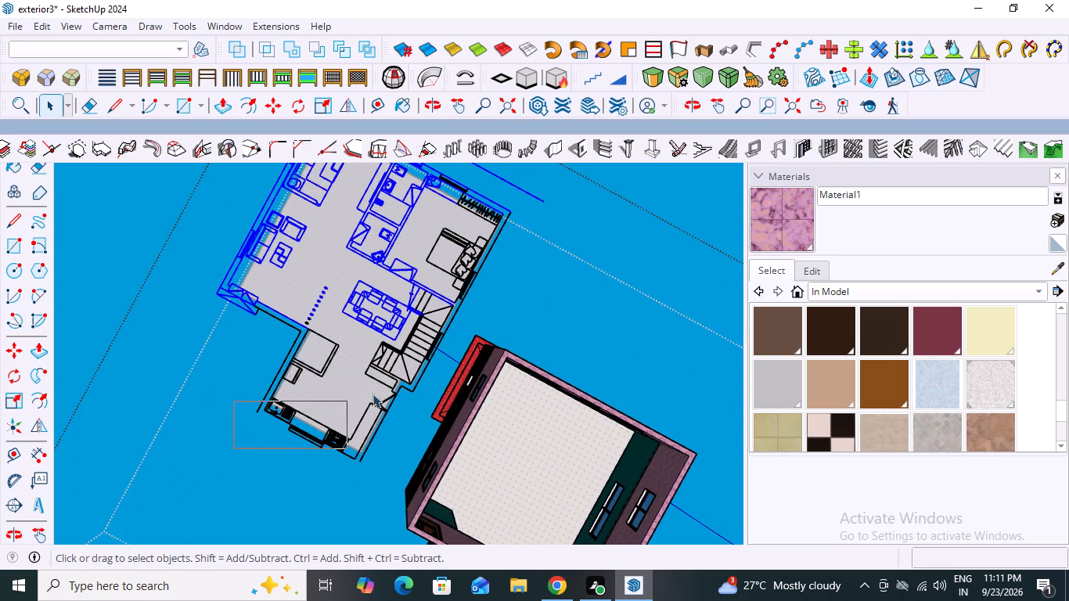
{"action": "left_click_drag", "start_coordinate": [373, 394], "coordinate": [411, 372]}
{"action": "scroll", "coordinate": [304, 413], "scroll_direction": "down", "scroll_amount": 3}
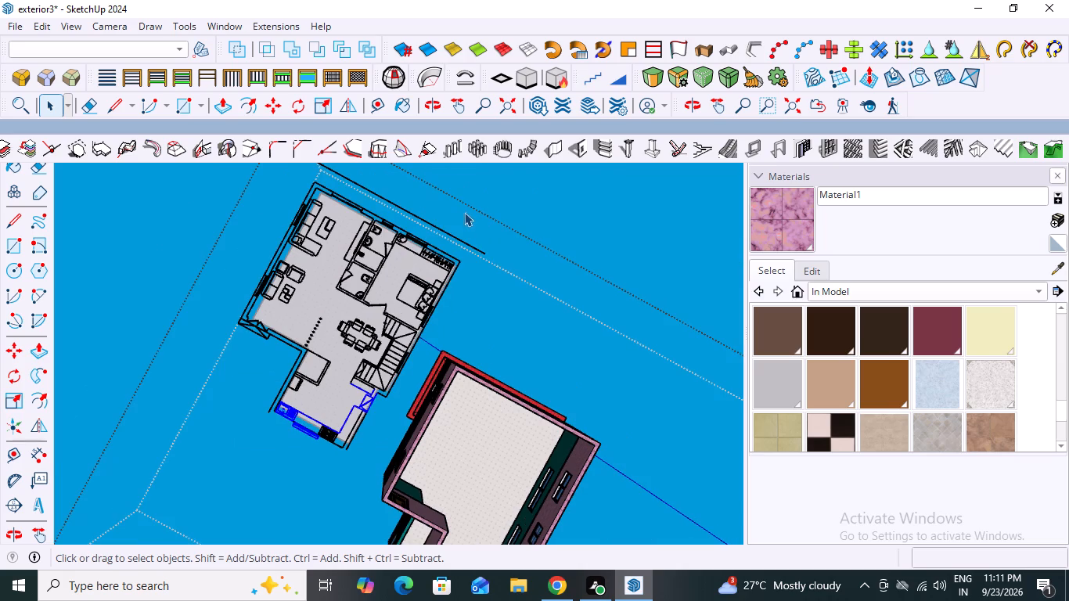
{"action": "left_click_drag", "start_coordinate": [465, 211], "coordinate": [212, 326]}
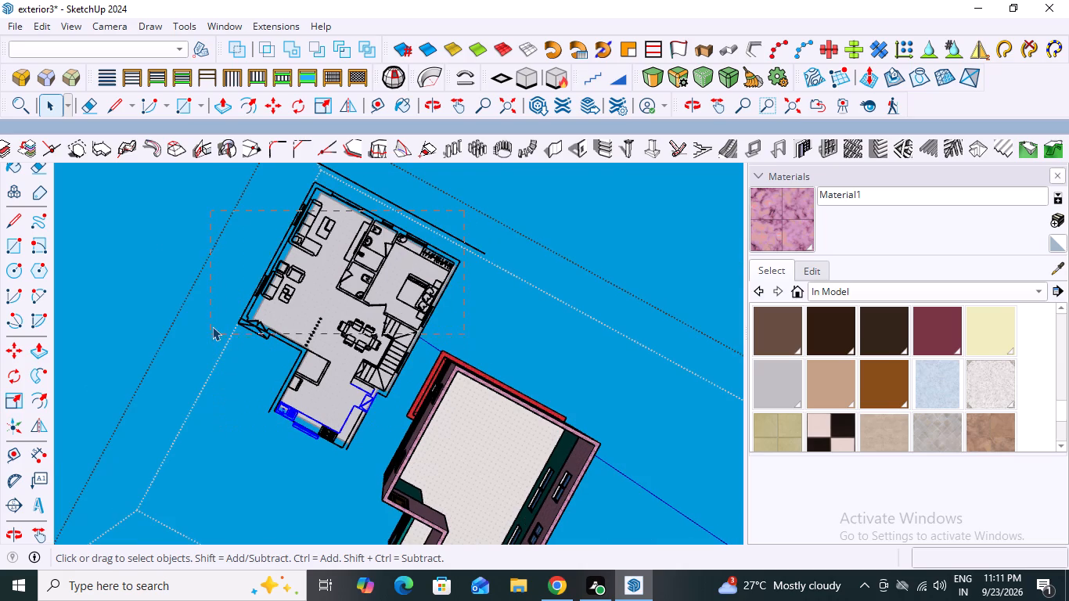
{"action": "left_click_drag", "start_coordinate": [212, 326], "coordinate": [215, 320]}
{"action": "key", "text": "Delete"}
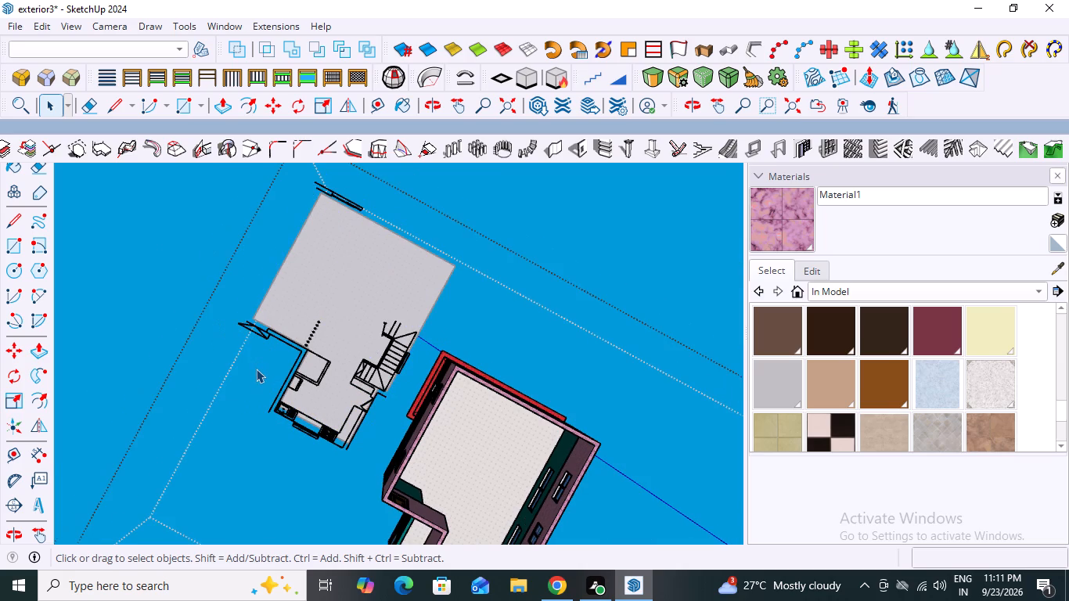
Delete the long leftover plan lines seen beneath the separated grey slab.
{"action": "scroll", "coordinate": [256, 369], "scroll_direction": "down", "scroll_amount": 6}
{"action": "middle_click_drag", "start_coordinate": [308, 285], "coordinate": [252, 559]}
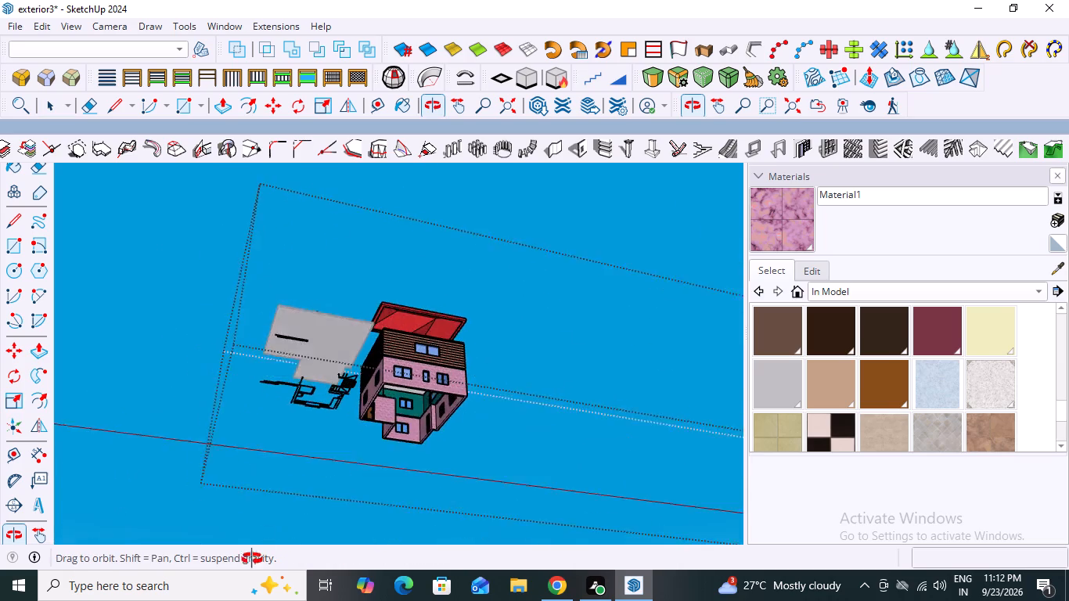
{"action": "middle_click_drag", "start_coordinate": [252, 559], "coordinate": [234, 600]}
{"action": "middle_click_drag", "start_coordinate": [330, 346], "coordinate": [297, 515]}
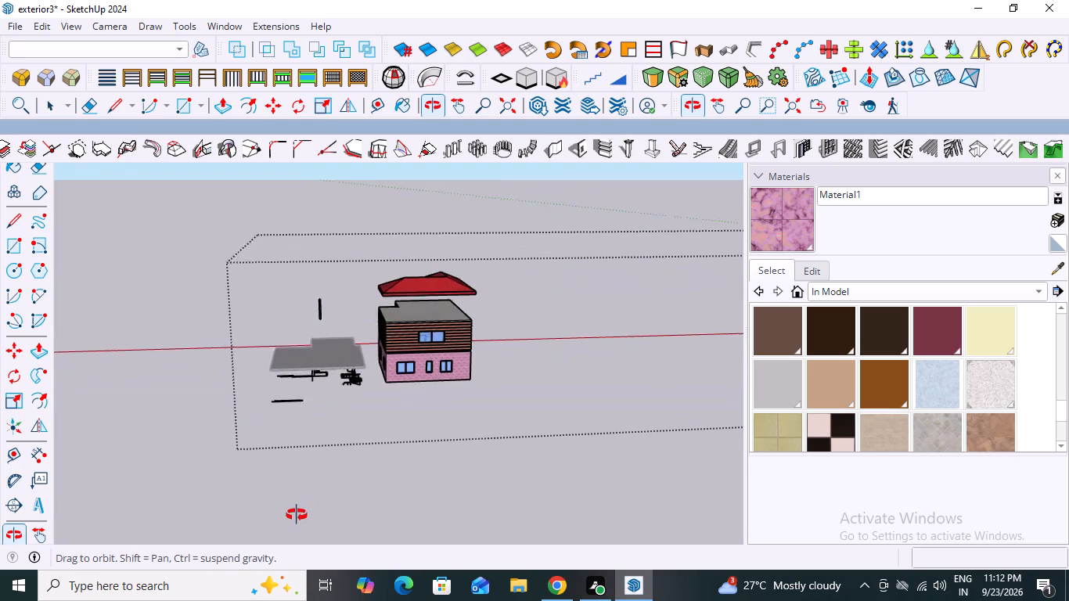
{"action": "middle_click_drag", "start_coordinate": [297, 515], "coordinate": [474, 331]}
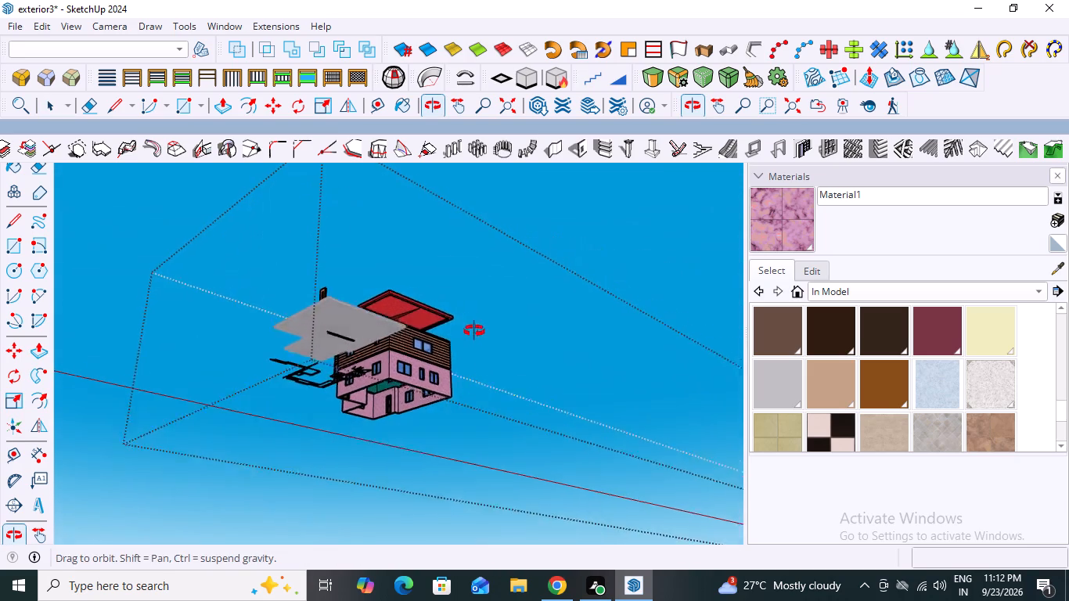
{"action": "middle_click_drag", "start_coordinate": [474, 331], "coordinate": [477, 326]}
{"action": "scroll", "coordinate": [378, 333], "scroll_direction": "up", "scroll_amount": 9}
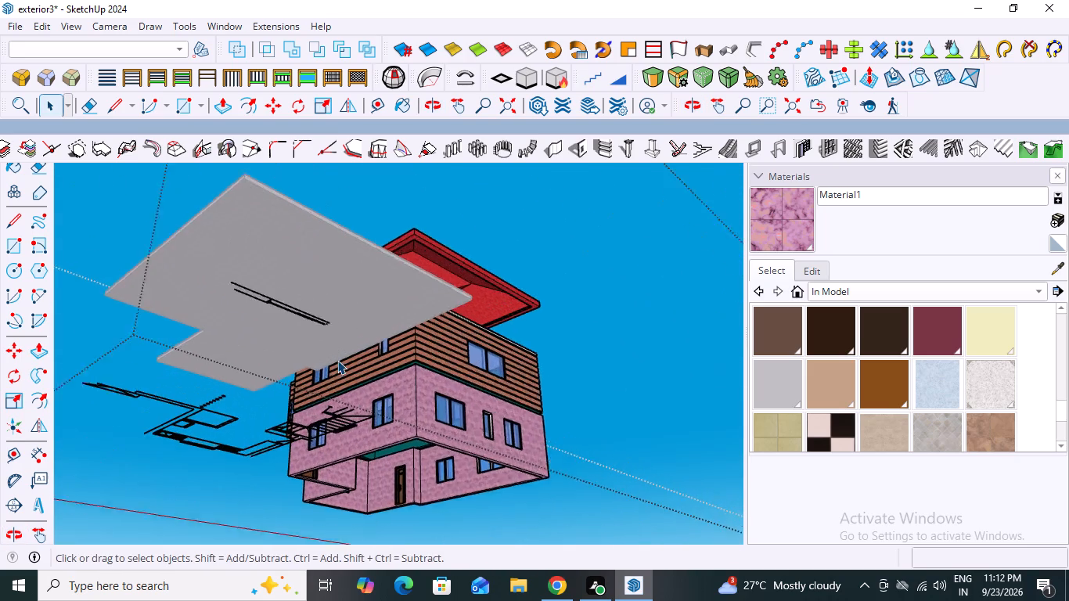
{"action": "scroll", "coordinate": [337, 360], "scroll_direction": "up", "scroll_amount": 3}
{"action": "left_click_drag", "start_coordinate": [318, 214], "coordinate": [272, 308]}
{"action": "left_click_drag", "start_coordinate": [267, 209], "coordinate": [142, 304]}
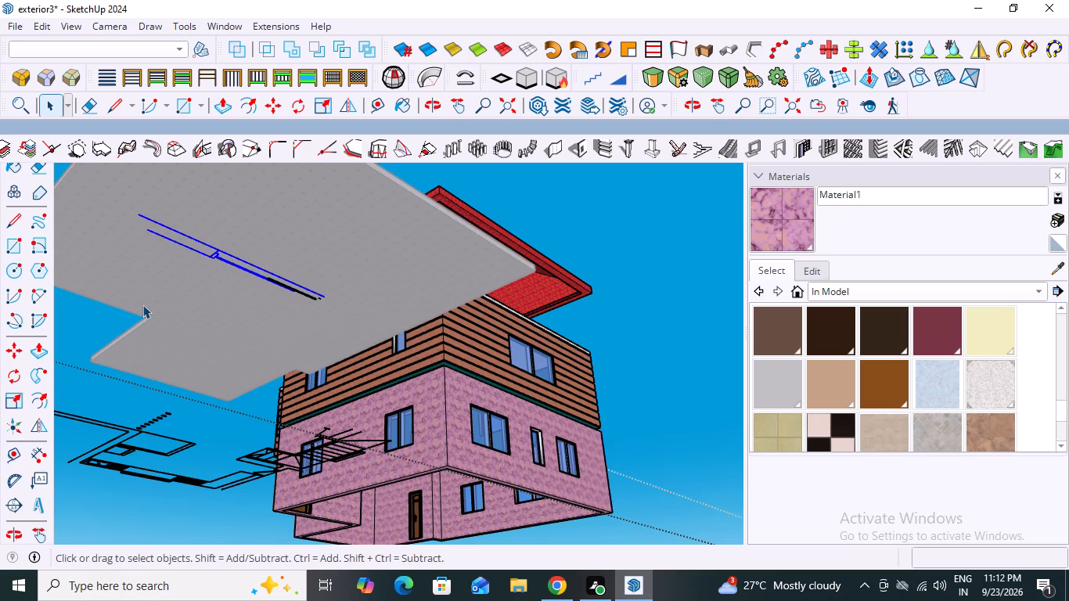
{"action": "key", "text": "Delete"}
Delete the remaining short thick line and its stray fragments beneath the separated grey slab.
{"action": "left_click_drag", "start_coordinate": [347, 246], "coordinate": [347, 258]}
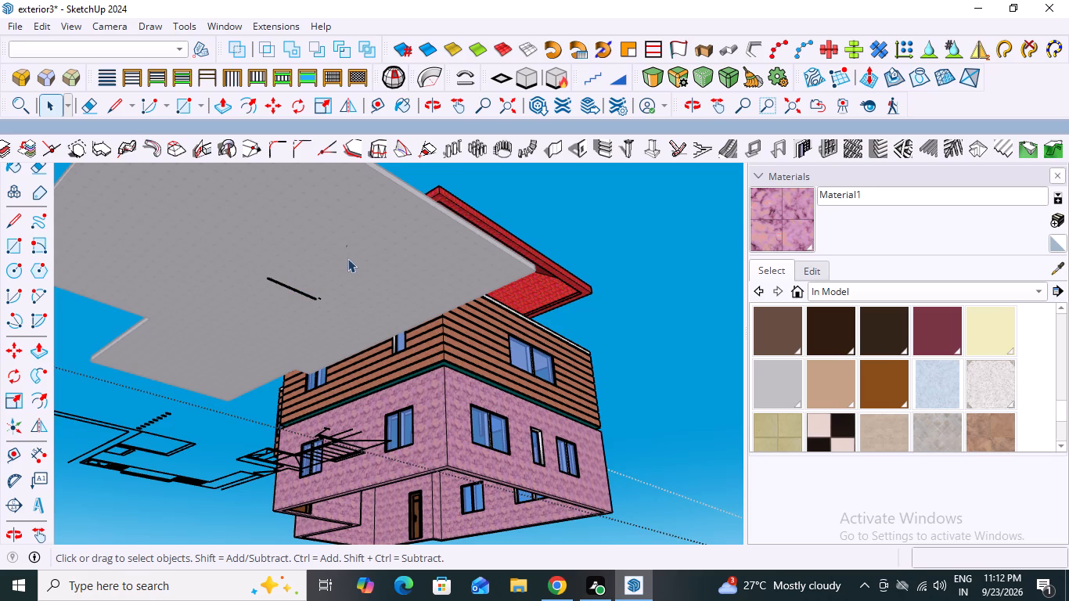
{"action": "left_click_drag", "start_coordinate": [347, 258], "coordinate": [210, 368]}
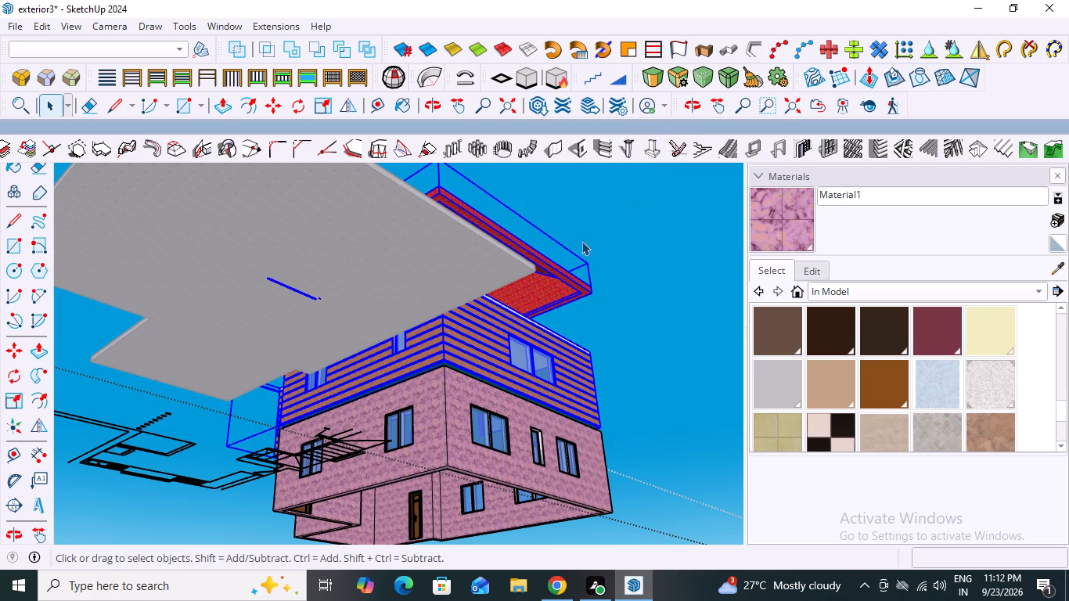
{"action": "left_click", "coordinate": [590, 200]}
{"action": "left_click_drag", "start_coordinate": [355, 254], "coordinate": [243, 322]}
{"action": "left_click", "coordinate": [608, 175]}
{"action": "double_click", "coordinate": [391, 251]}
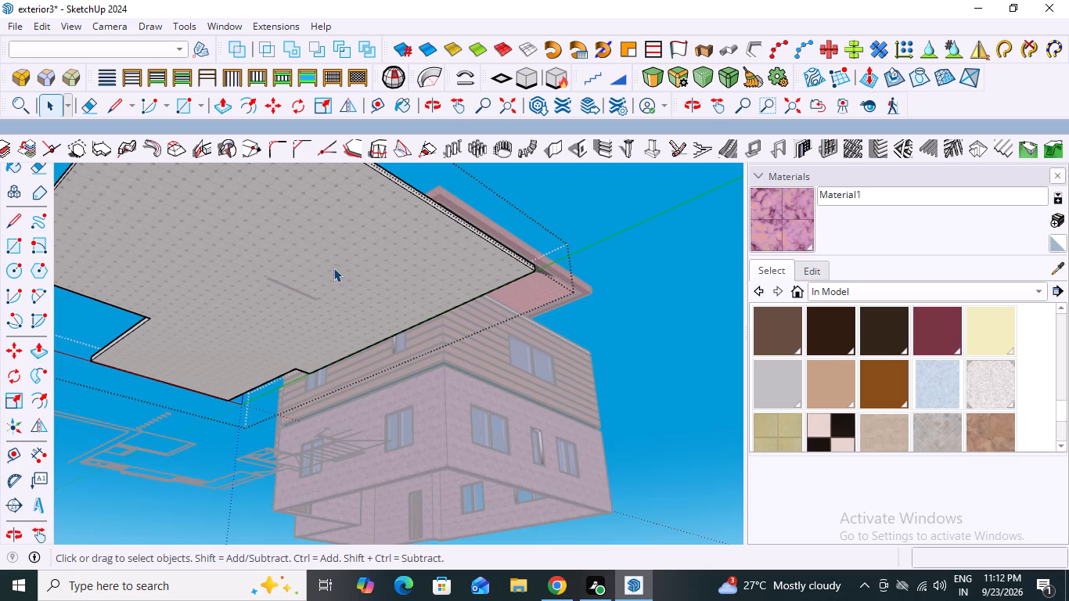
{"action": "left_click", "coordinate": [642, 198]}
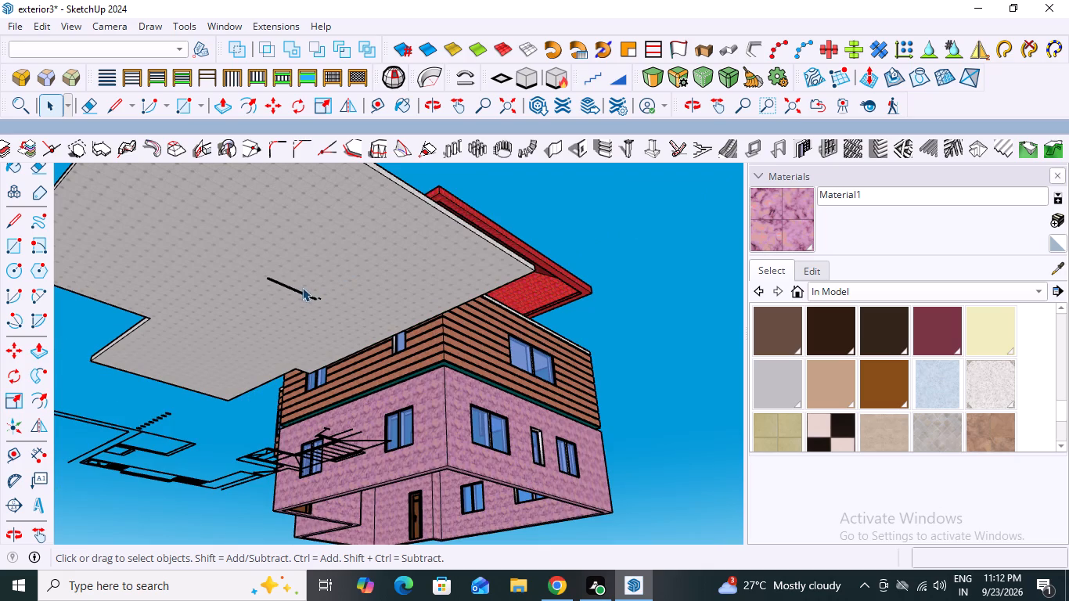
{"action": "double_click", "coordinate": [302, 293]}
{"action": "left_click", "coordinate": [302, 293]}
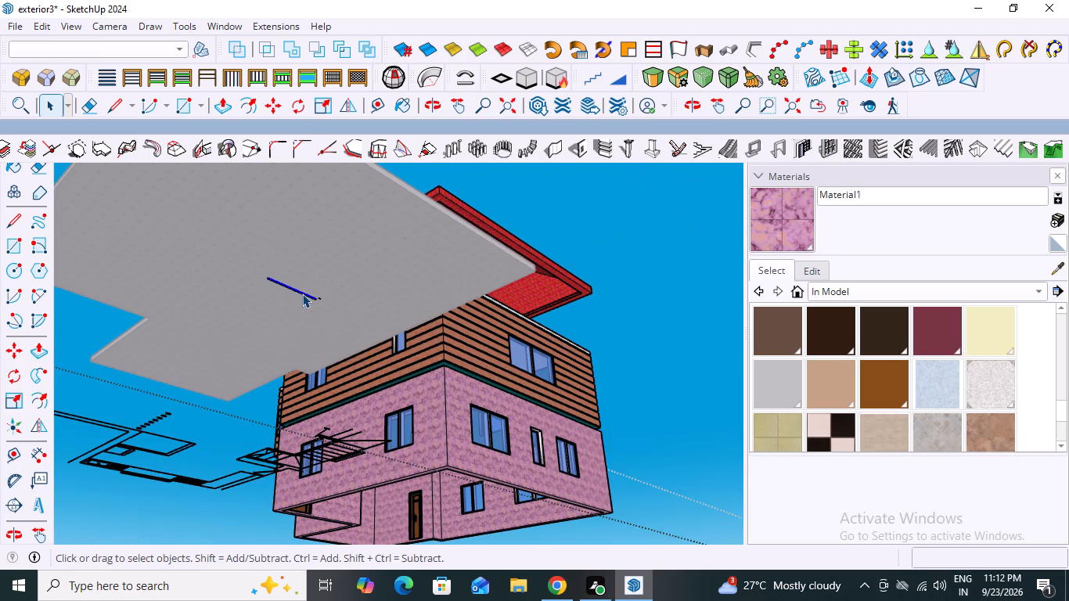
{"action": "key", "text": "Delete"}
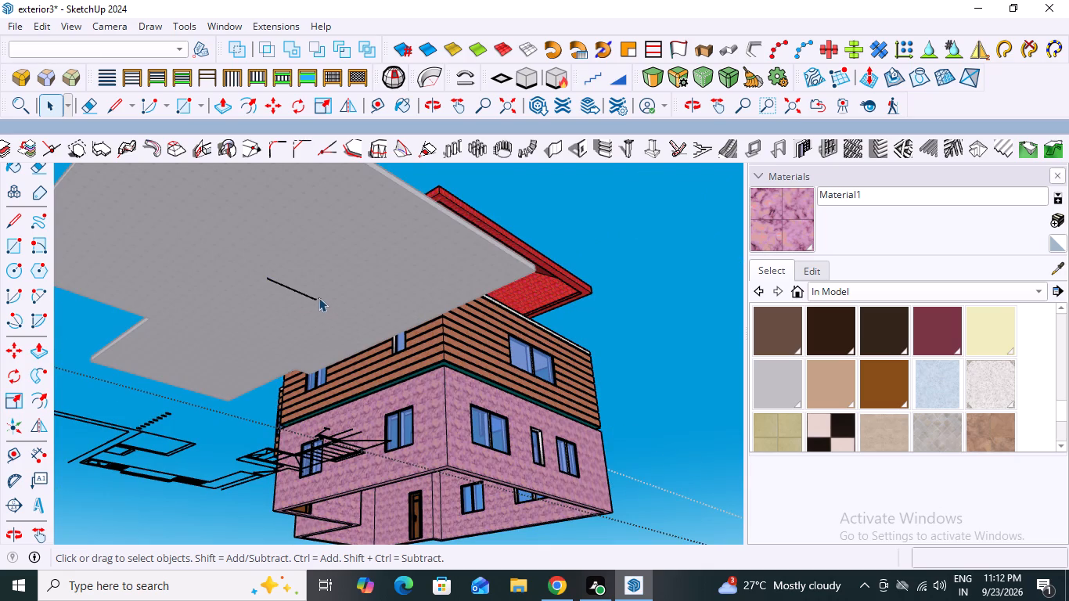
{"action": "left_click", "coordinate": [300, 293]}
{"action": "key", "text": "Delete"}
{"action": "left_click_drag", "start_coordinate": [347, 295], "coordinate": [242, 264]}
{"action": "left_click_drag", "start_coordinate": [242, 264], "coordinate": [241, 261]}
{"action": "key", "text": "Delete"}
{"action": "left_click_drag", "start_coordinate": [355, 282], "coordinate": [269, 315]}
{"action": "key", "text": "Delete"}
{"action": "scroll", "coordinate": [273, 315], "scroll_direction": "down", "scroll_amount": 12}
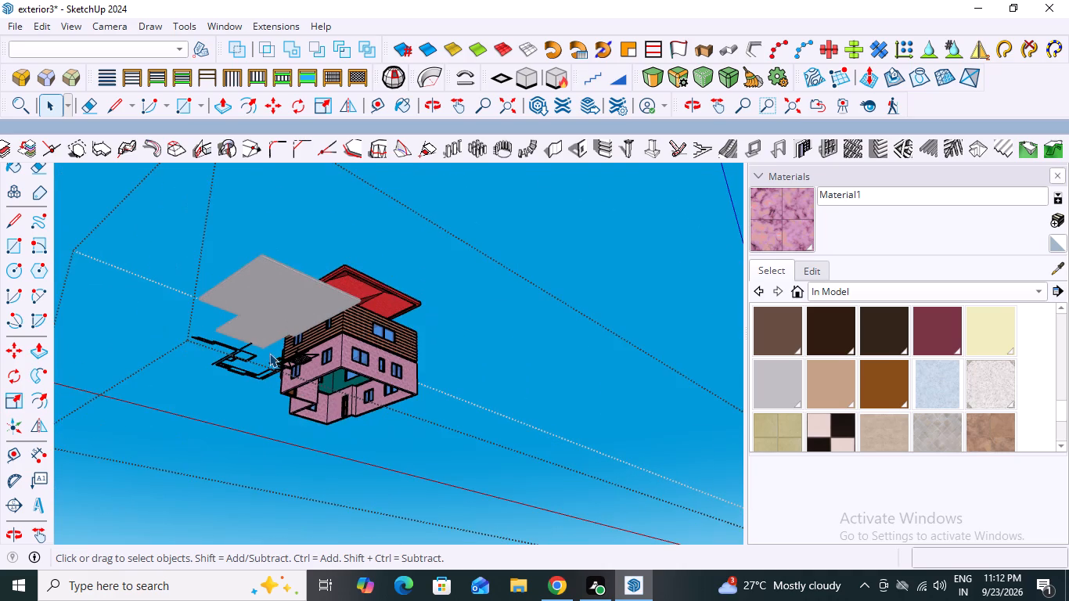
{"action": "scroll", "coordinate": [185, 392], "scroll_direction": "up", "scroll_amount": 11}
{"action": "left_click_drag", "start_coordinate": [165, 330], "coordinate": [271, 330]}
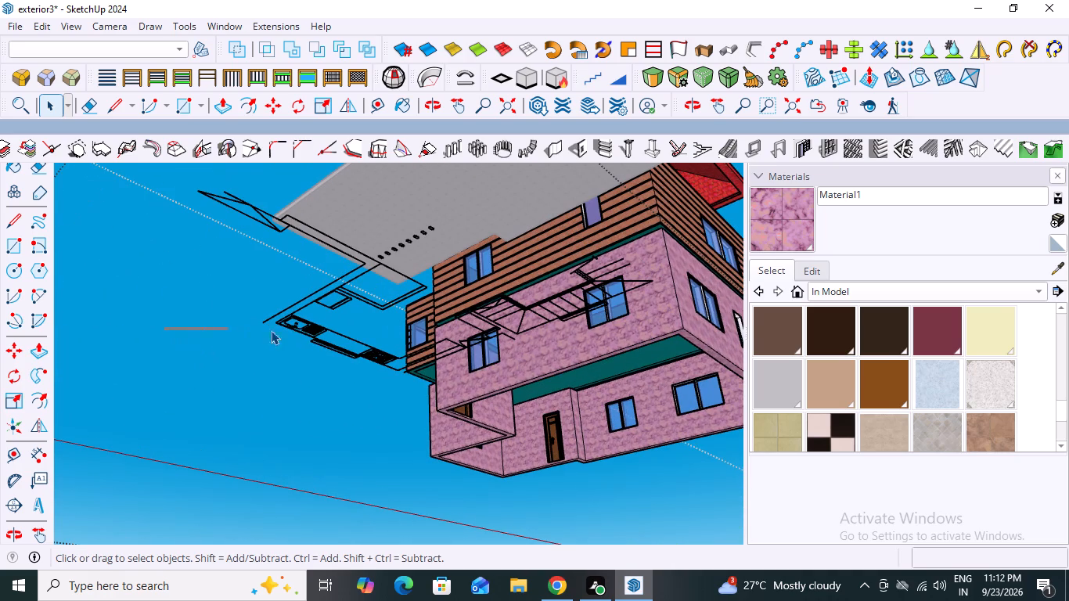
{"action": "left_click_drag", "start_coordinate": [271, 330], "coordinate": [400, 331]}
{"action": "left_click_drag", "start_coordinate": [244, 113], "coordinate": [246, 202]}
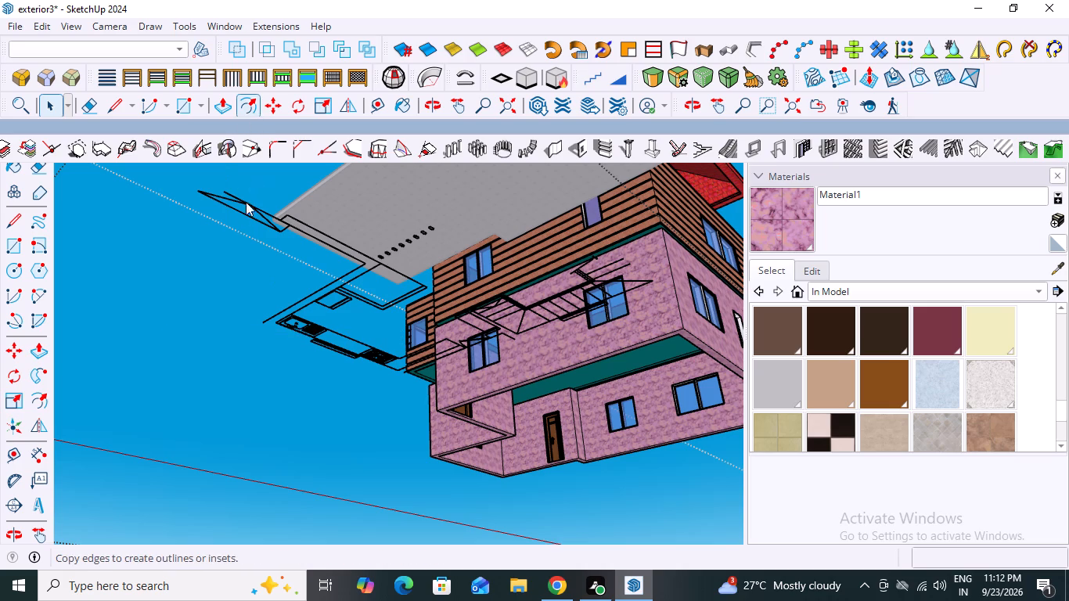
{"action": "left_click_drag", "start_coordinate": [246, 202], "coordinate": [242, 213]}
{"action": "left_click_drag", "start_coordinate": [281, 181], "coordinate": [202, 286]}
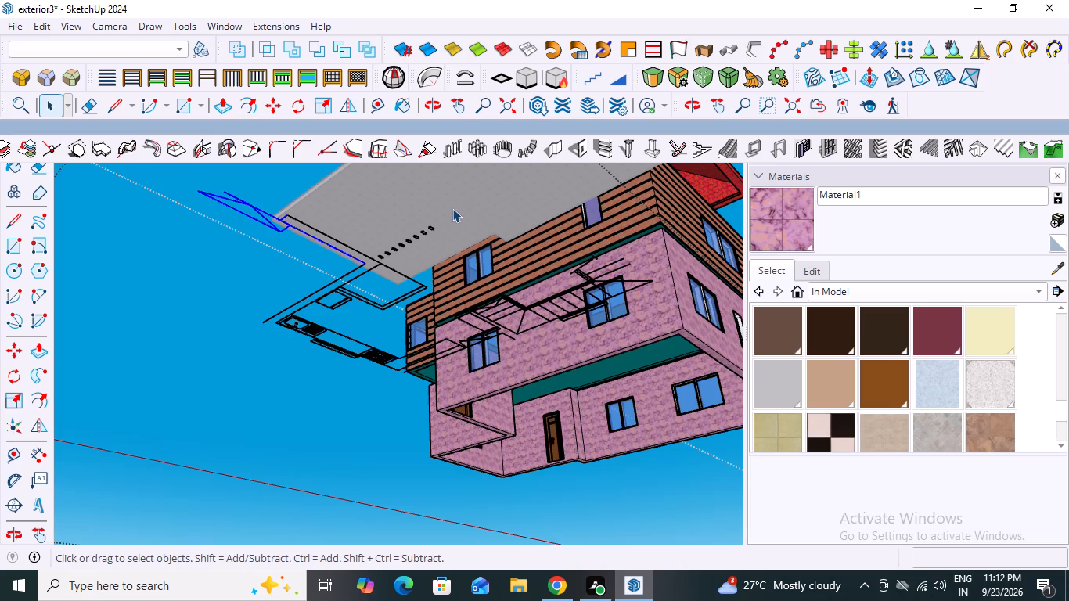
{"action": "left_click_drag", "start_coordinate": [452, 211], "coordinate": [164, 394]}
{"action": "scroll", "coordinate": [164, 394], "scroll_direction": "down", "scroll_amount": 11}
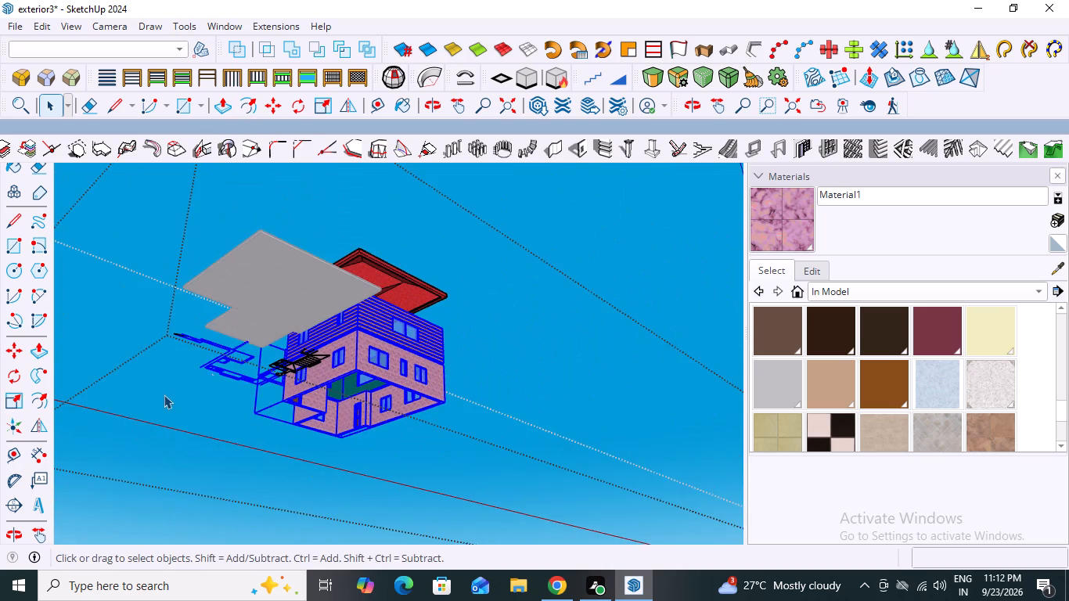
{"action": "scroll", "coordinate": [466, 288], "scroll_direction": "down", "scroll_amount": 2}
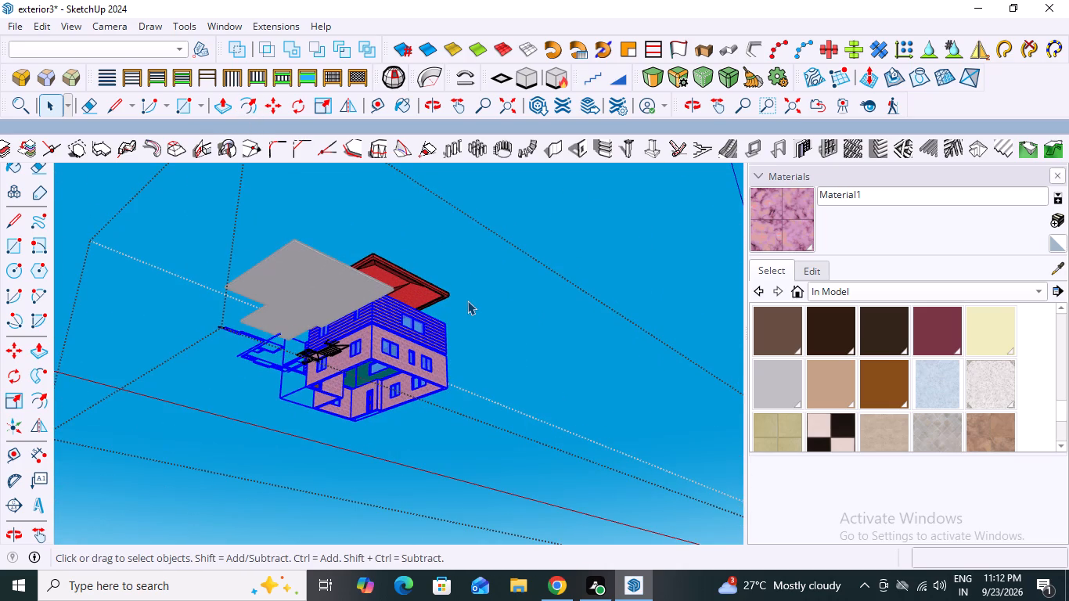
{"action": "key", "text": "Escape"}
Examine the moved house from the front and close up, including the joint between the brown and pink storeys.
{"action": "middle_click_drag", "start_coordinate": [495, 231], "coordinate": [340, 494]}
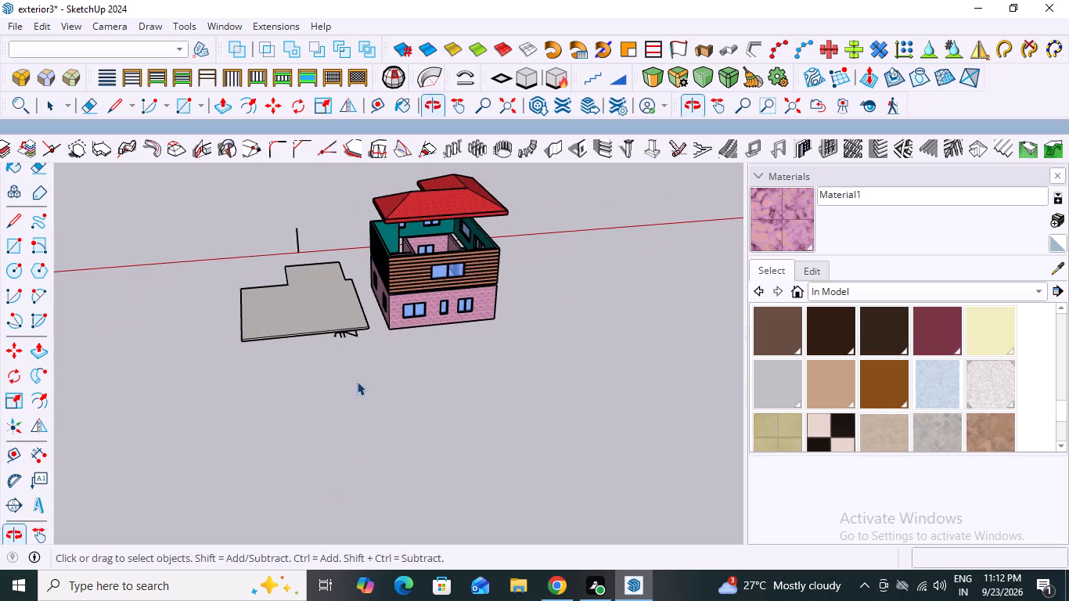
{"action": "scroll", "coordinate": [388, 325], "scroll_direction": "up", "scroll_amount": 2}
{"action": "middle_click_drag", "start_coordinate": [289, 369], "coordinate": [296, 197]}
{"action": "scroll", "coordinate": [296, 197], "scroll_direction": "up", "scroll_amount": 1}
{"action": "middle_click_drag", "start_coordinate": [653, 272], "coordinate": [539, 388]}
{"action": "scroll", "coordinate": [525, 352], "scroll_direction": "up", "scroll_amount": 13}
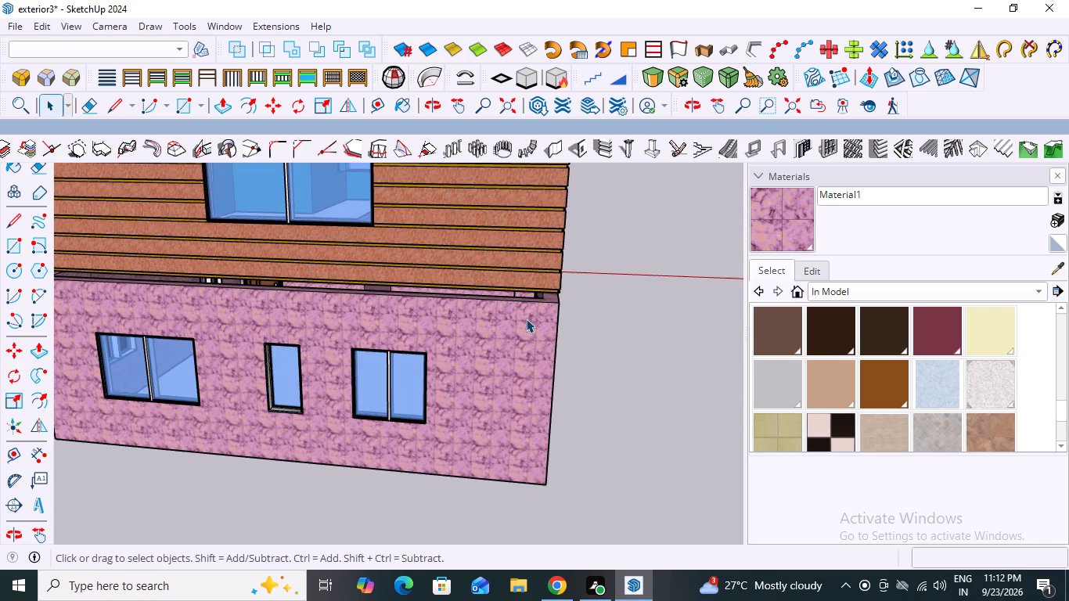
{"action": "scroll", "coordinate": [528, 316], "scroll_direction": "down", "scroll_amount": 20}
{"action": "key", "text": "space"}
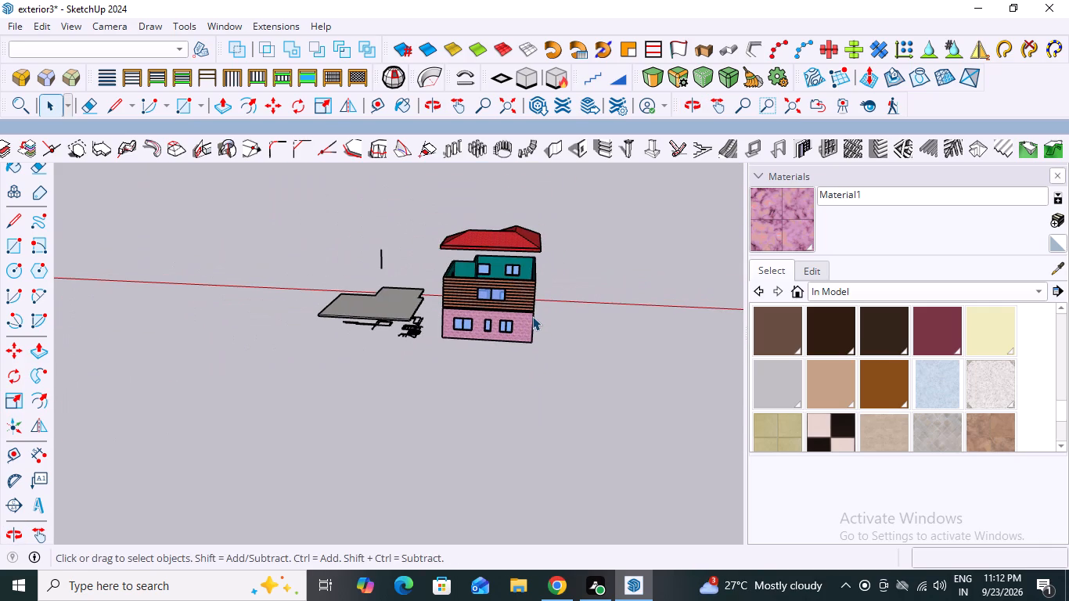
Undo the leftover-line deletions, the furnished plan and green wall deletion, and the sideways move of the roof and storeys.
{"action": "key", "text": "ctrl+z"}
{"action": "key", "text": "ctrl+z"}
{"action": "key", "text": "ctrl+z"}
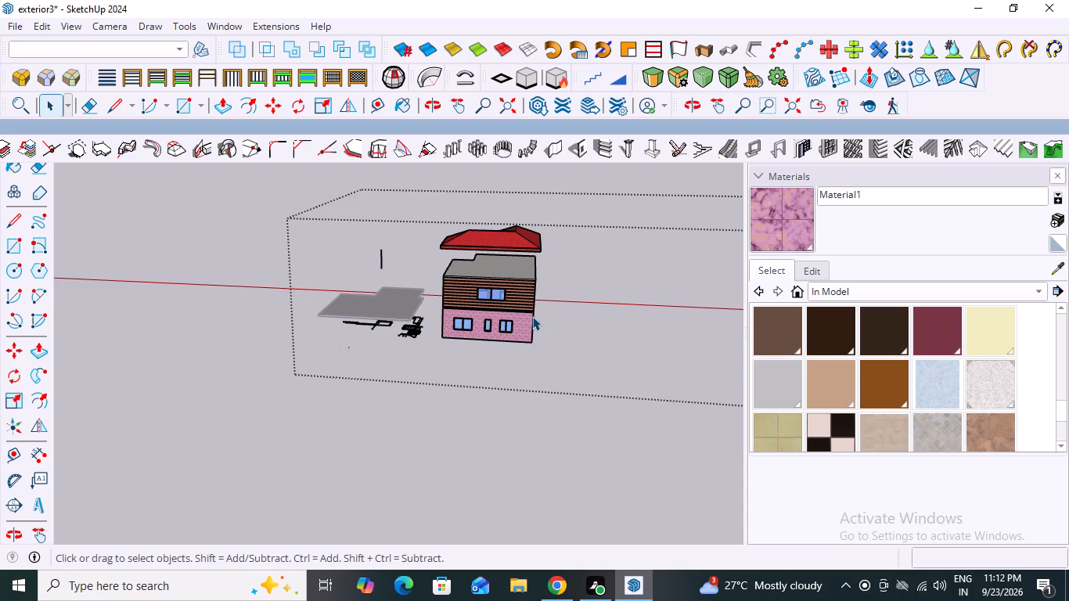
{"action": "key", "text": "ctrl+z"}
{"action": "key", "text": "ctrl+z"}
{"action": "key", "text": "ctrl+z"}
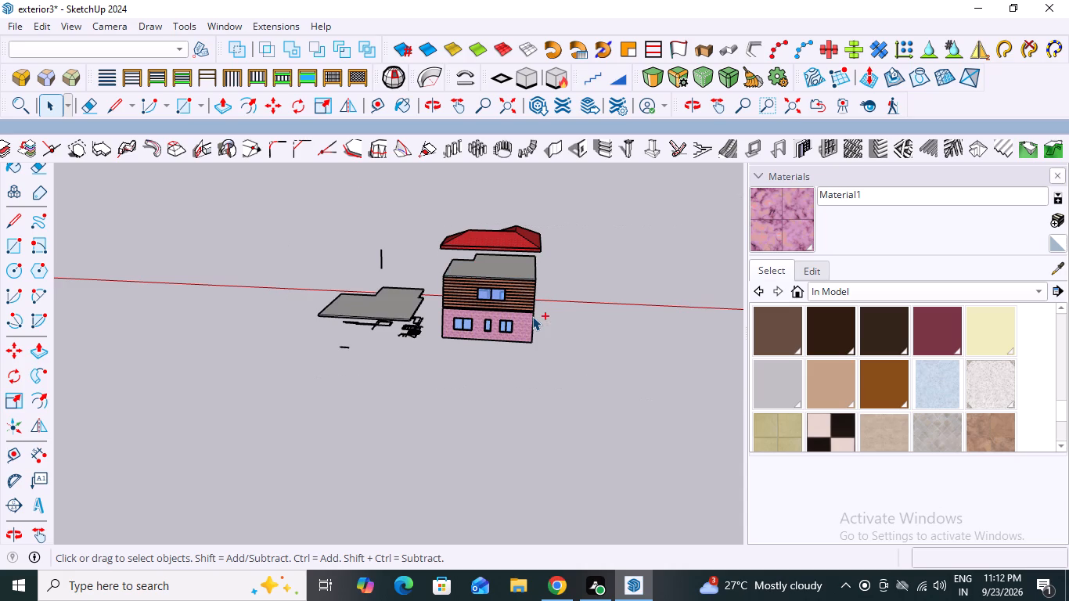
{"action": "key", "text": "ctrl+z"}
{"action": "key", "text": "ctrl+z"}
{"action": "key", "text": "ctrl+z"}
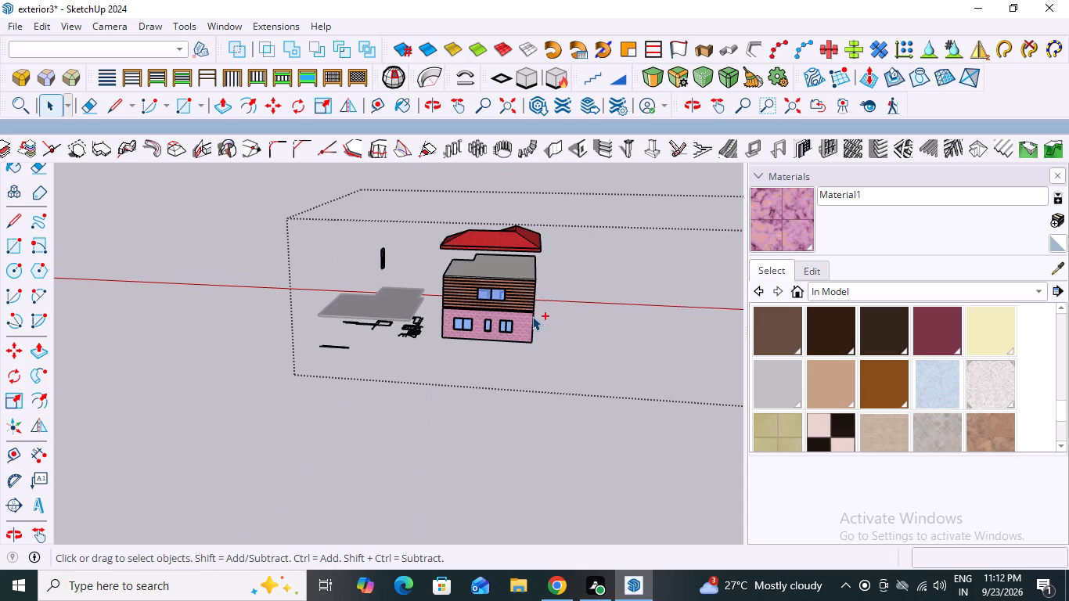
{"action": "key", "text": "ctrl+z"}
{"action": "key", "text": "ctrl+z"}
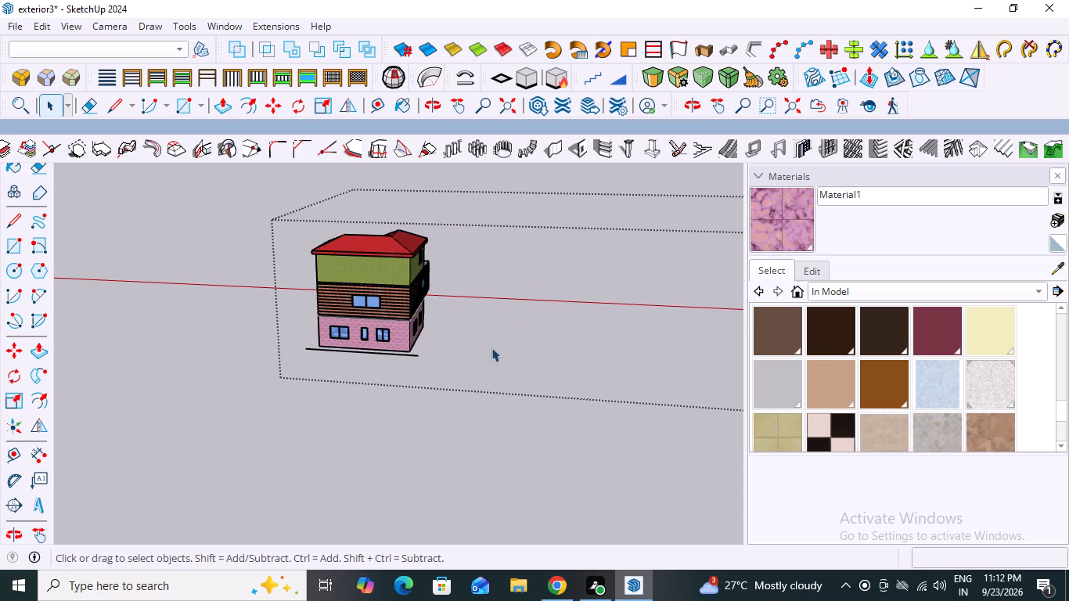
Open the green top-storey wall group to inspect it, and leave it without editing.
{"action": "left_click", "coordinate": [522, 323]}
{"action": "double_click", "coordinate": [340, 282]}
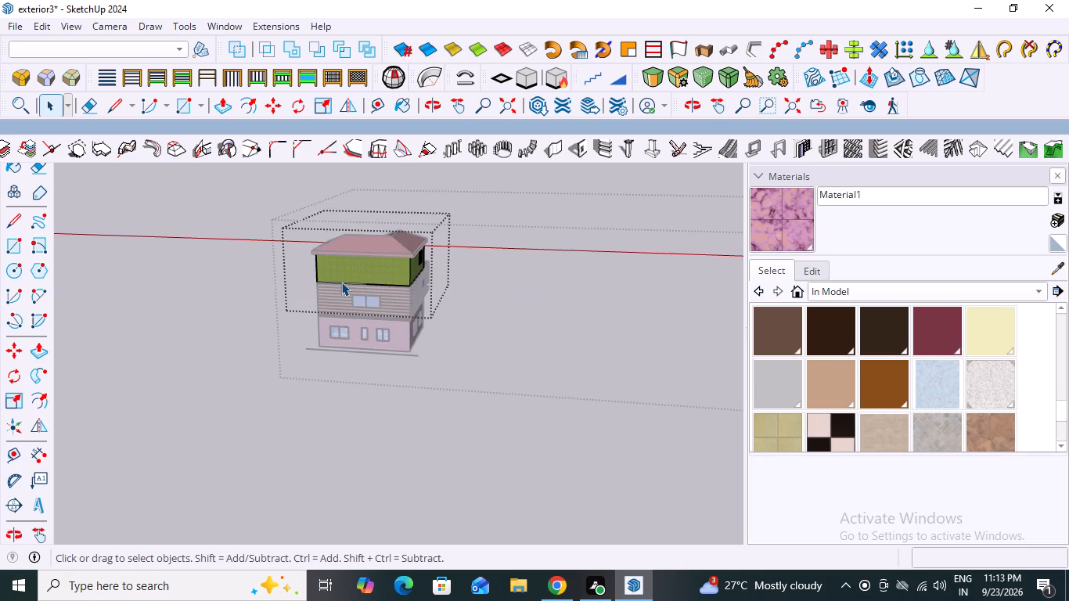
{"action": "triple_click", "coordinate": [341, 282]}
{"action": "left_click", "coordinate": [341, 282]}
{"action": "key", "text": "space"}
{"action": "triple_click", "coordinate": [479, 302]}
{"action": "left_click", "coordinate": [513, 198]}
{"action": "left_click", "coordinate": [201, 208]}
Examine the furnished floor plan from beneath the reassembled house and the long line along the pink storey's base.
{"action": "middle_click_drag", "start_coordinate": [314, 361], "coordinate": [415, 379]}
{"action": "left_click", "coordinate": [360, 292]}
{"action": "scroll", "coordinate": [404, 401], "scroll_direction": "up", "scroll_amount": 4}
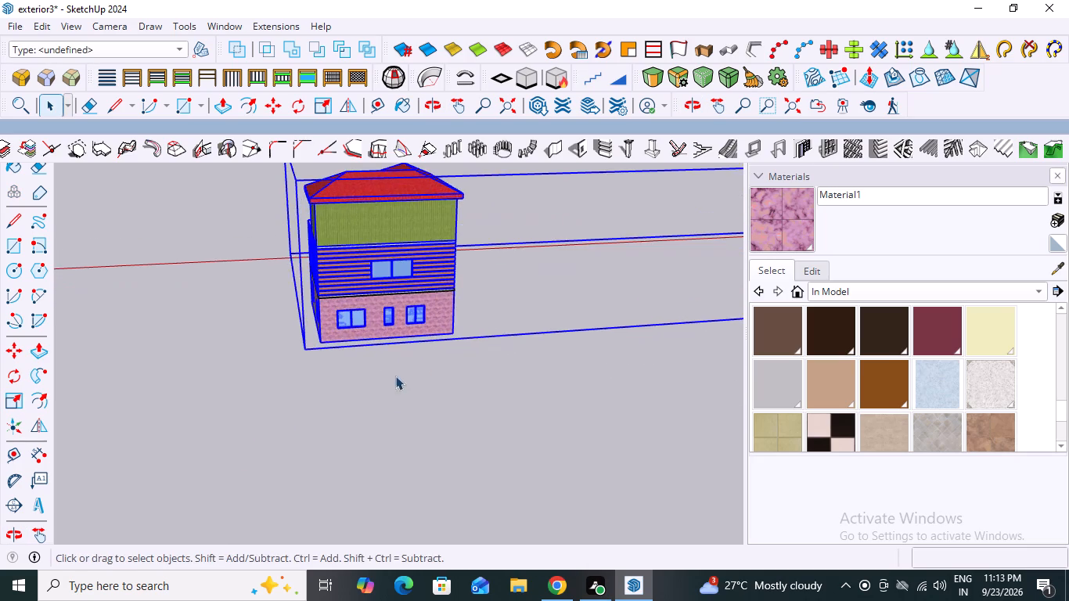
{"action": "middle_click_drag", "start_coordinate": [393, 369], "coordinate": [457, 81]}
{"action": "scroll", "coordinate": [401, 322], "scroll_direction": "up", "scroll_amount": 3}
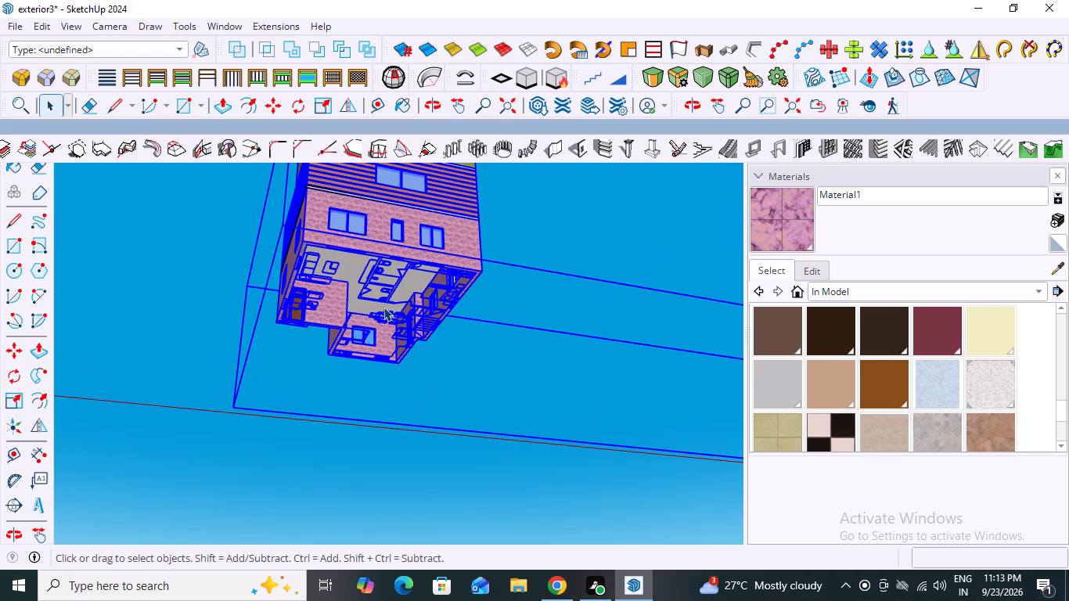
{"action": "left_click", "coordinate": [382, 279]}
{"action": "triple_click", "coordinate": [382, 279]}
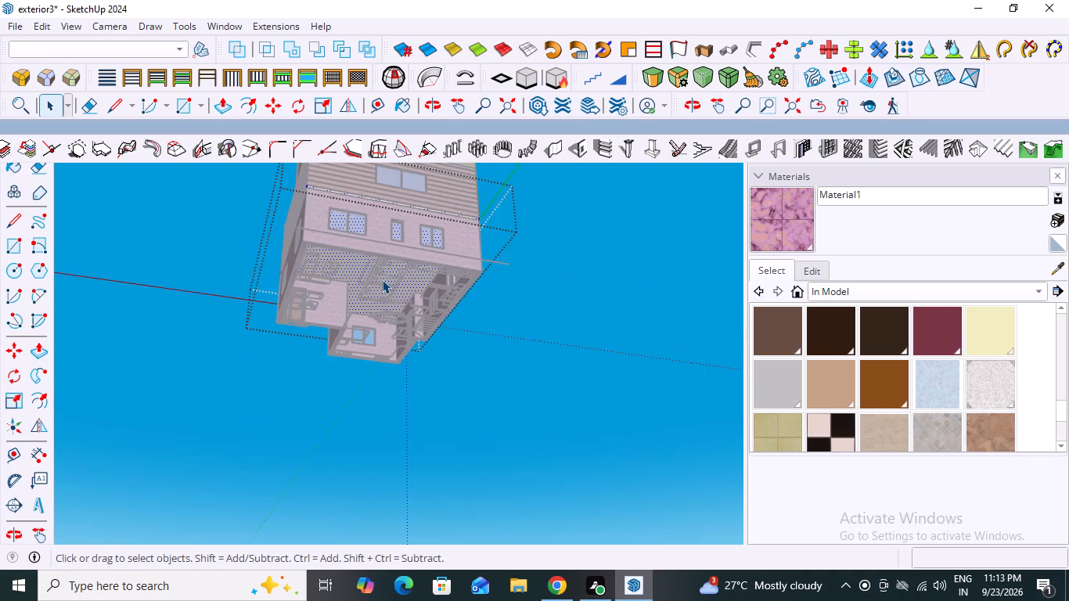
{"action": "triple_click", "coordinate": [382, 279]}
{"action": "double_click", "coordinate": [532, 295]}
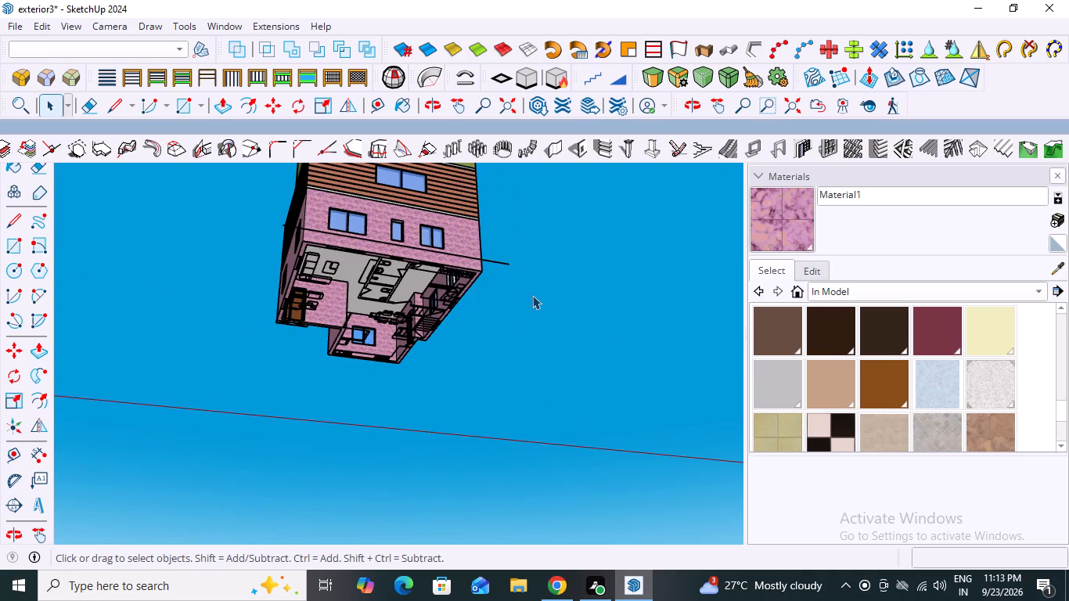
{"action": "scroll", "coordinate": [448, 329], "scroll_direction": "up", "scroll_amount": 2}
{"action": "middle_click_drag", "start_coordinate": [526, 280], "coordinate": [530, 301]}
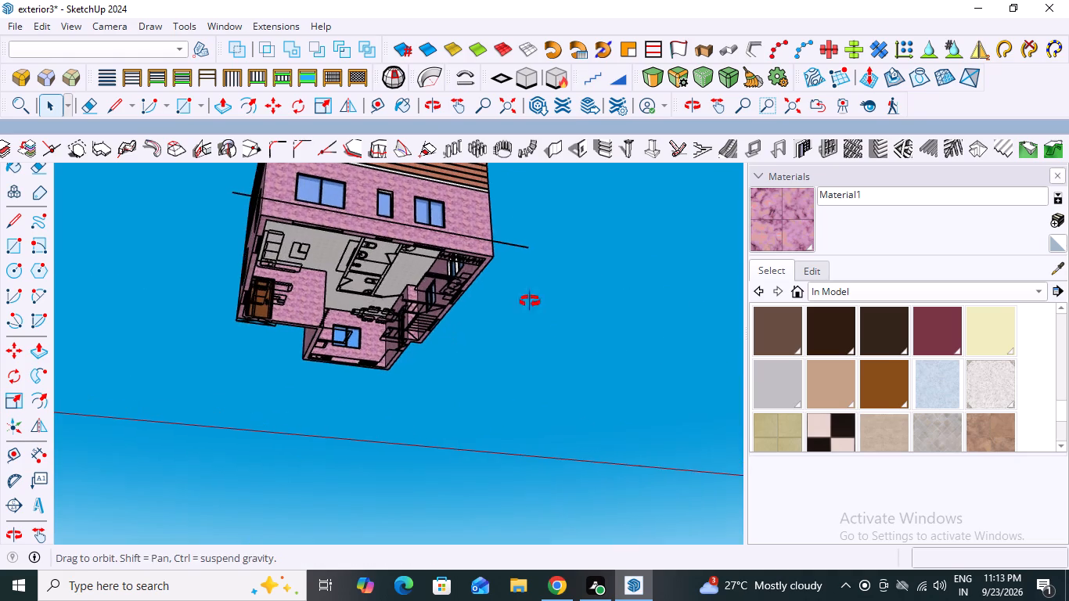
{"action": "middle_click_drag", "start_coordinate": [530, 301], "coordinate": [495, 501]}
{"action": "scroll", "coordinate": [459, 434], "scroll_direction": "up", "scroll_amount": 2}
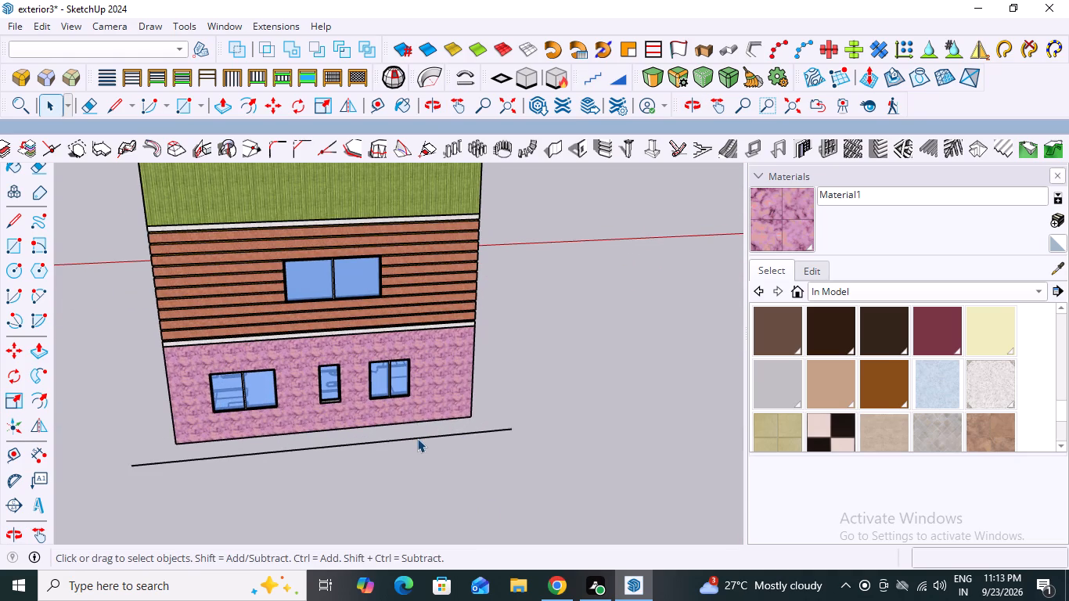
Open the pink ground-floor group, delete the long leftover line in front of its base, and leave the group.
{"action": "left_click", "coordinate": [417, 438]}
{"action": "double_click", "coordinate": [417, 438]}
{"action": "left_click", "coordinate": [417, 438]}
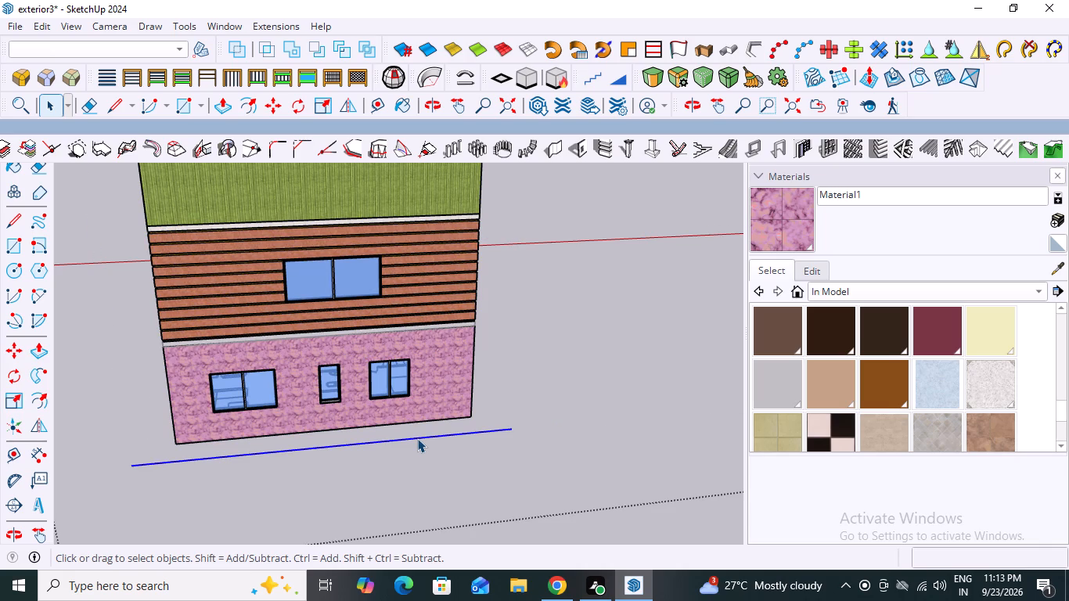
{"action": "key", "text": "Delete"}
{"action": "scroll", "coordinate": [419, 434], "scroll_direction": "down", "scroll_amount": 13}
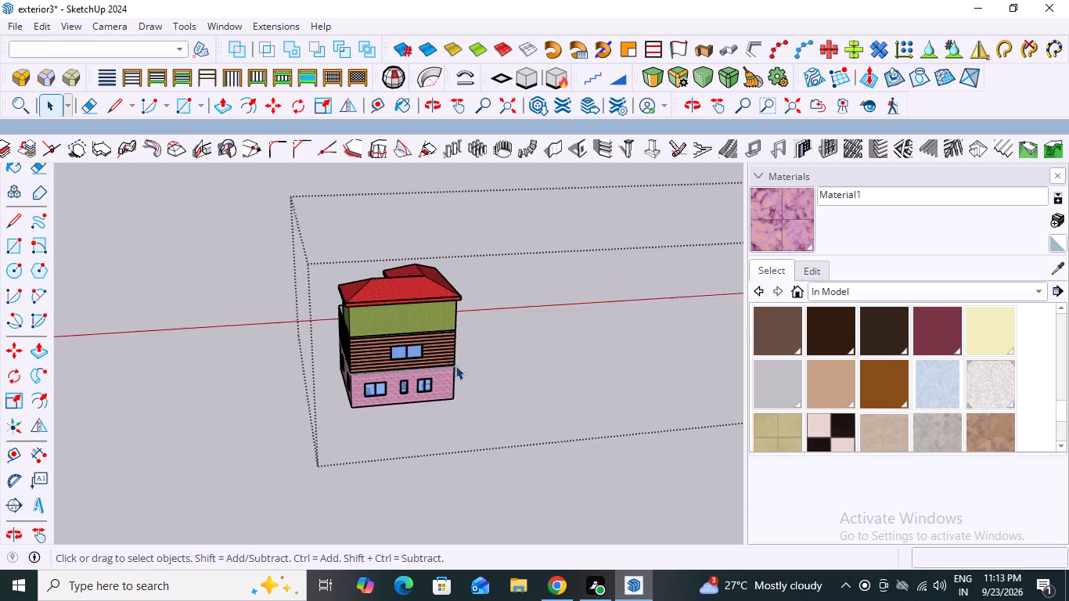
{"action": "scroll", "coordinate": [455, 365], "scroll_direction": "down", "scroll_amount": 2}
{"action": "middle_click_drag", "start_coordinate": [539, 376], "coordinate": [470, 312]}
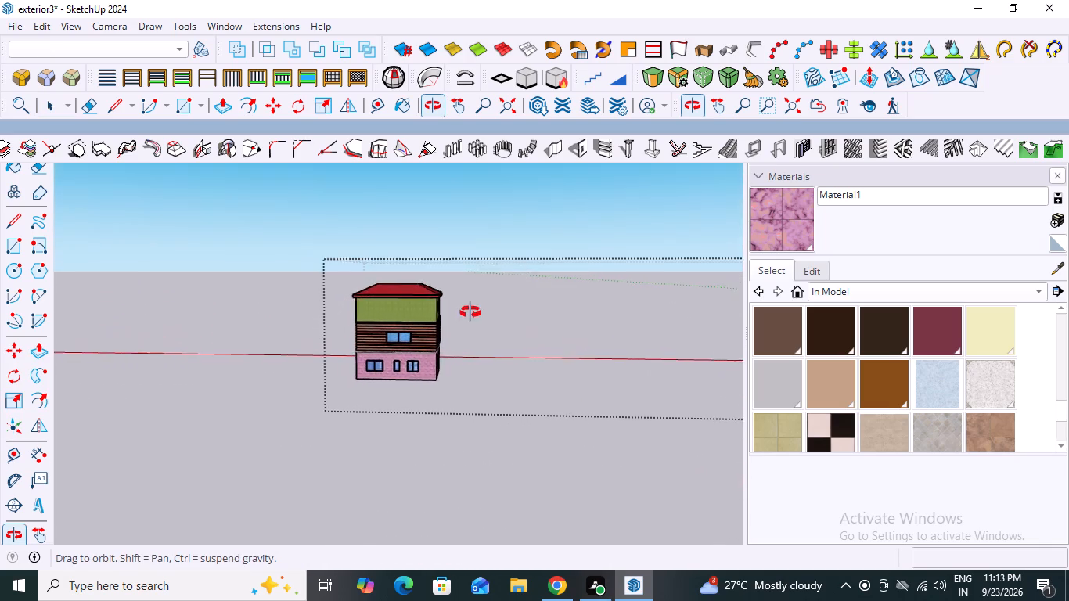
{"action": "middle_click_drag", "start_coordinate": [470, 312], "coordinate": [488, 350]}
{"action": "scroll", "coordinate": [488, 347], "scroll_direction": "down", "scroll_amount": 7}
{"action": "double_click", "coordinate": [460, 235]}
Examine the house's exterior from several sides, including the front door and the terrace side.
{"action": "middle_click_drag", "start_coordinate": [466, 362], "coordinate": [207, 365]}
{"action": "middle_click_drag", "start_coordinate": [560, 380], "coordinate": [24, 375]}
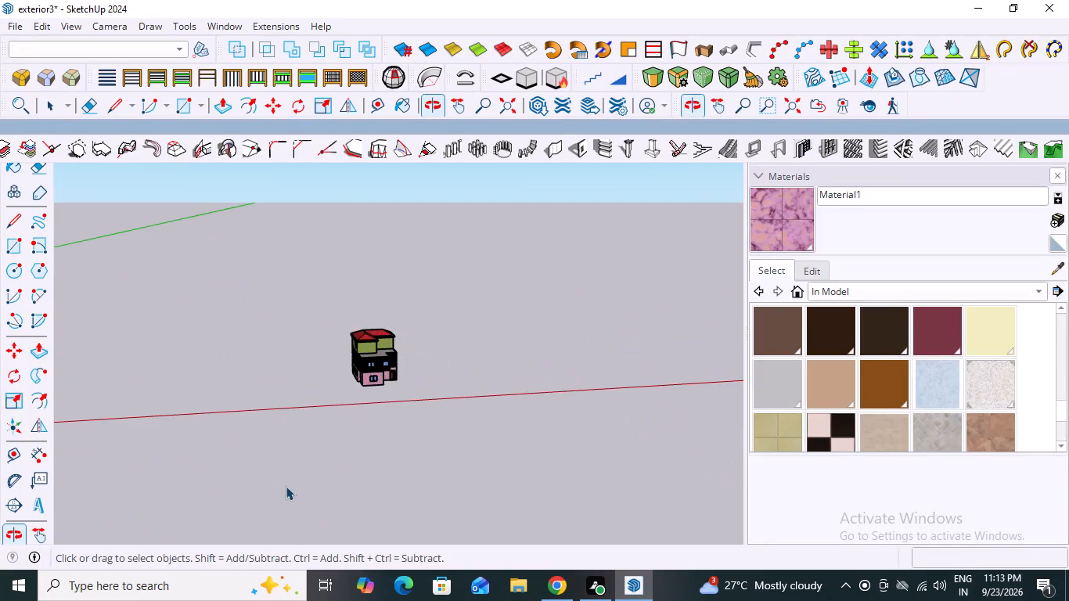
{"action": "scroll", "coordinate": [375, 330], "scroll_direction": "up", "scroll_amount": 11}
{"action": "middle_click_drag", "start_coordinate": [386, 409], "coordinate": [340, 350]}
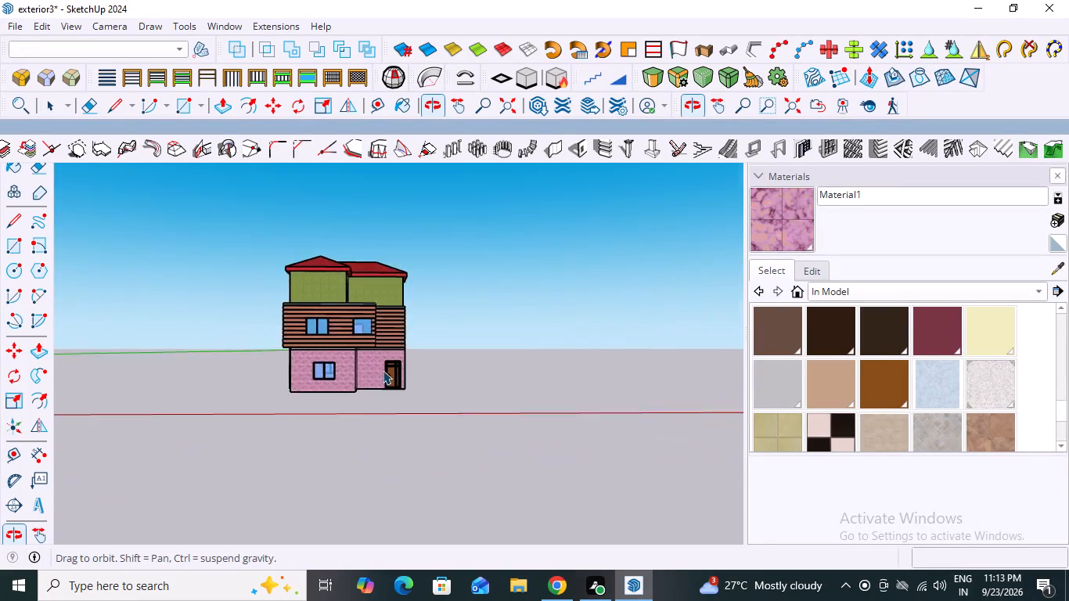
{"action": "scroll", "coordinate": [411, 387], "scroll_direction": "up", "scroll_amount": 6}
{"action": "middle_click_drag", "start_coordinate": [374, 318], "coordinate": [181, 387]}
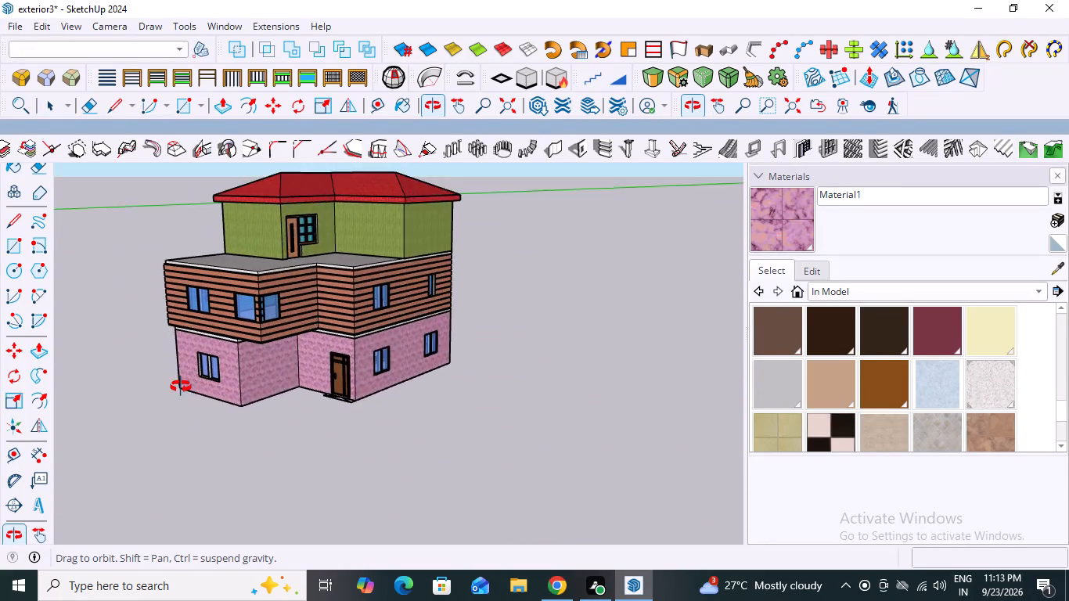
{"action": "middle_click_drag", "start_coordinate": [181, 387], "coordinate": [473, 389]}
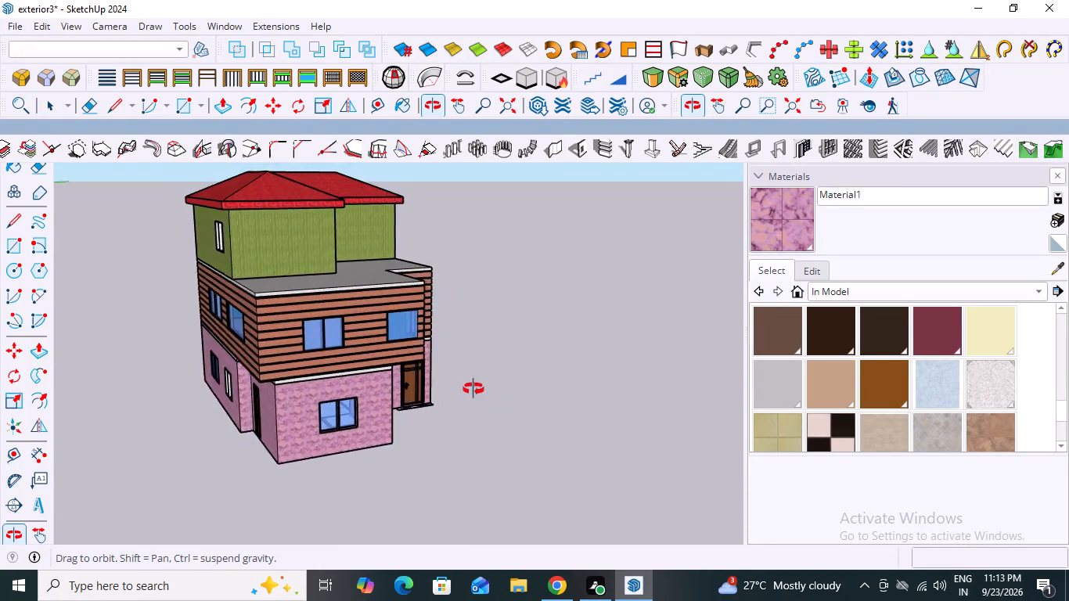
{"action": "middle_click_drag", "start_coordinate": [473, 389], "coordinate": [409, 397]}
{"action": "scroll", "coordinate": [294, 263], "scroll_direction": "up", "scroll_amount": 4}
{"action": "scroll", "coordinate": [645, 342], "scroll_direction": "down", "scroll_amount": 6}
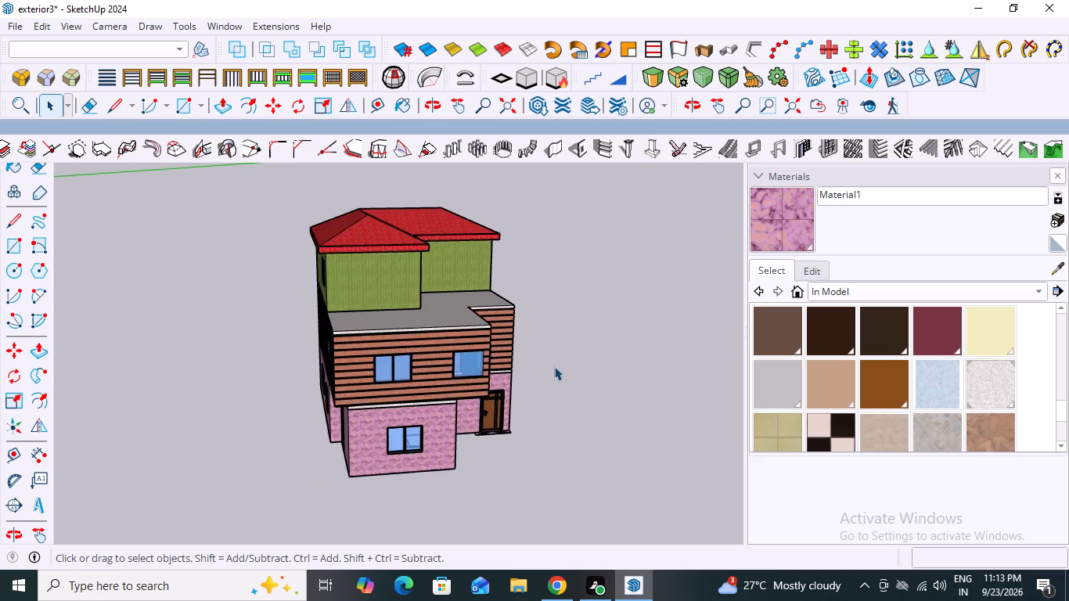
Inside the pink ground-floor group, delete the connected leftover plan lines at the front door and along the wall base.
{"action": "middle_click_drag", "start_coordinate": [526, 373], "coordinate": [258, 384]}
{"action": "scroll", "coordinate": [388, 471], "scroll_direction": "up", "scroll_amount": 5}
{"action": "middle_click_drag", "start_coordinate": [394, 468], "coordinate": [484, 513]}
{"action": "scroll", "coordinate": [421, 462], "scroll_direction": "up", "scroll_amount": 9}
{"action": "left_click", "coordinate": [445, 447]}
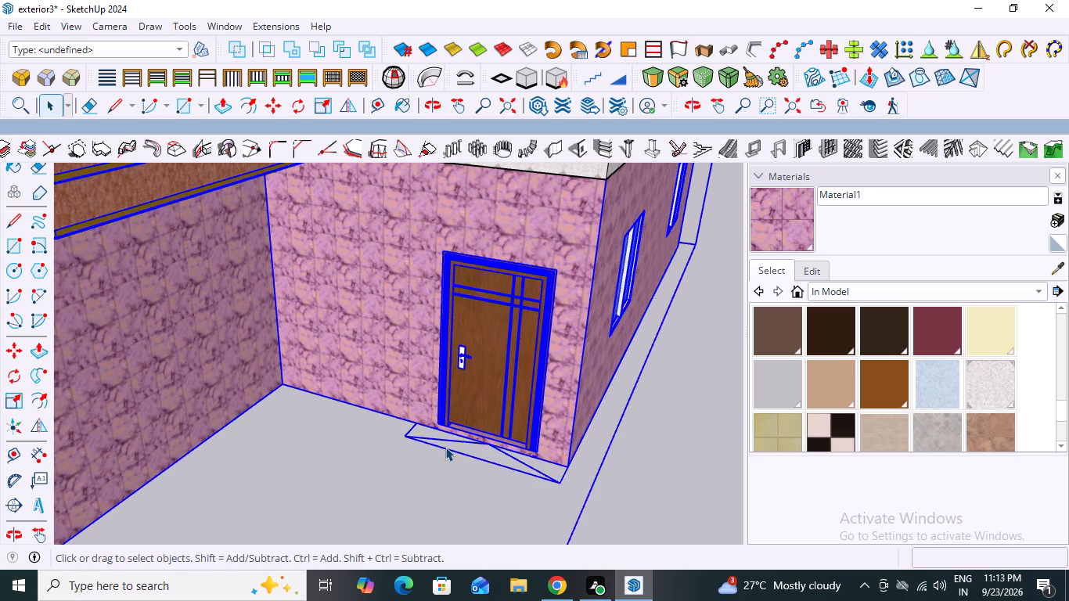
{"action": "double_click", "coordinate": [445, 447]}
{"action": "left_click", "coordinate": [445, 447]}
{"action": "left_click", "coordinate": [445, 447]}
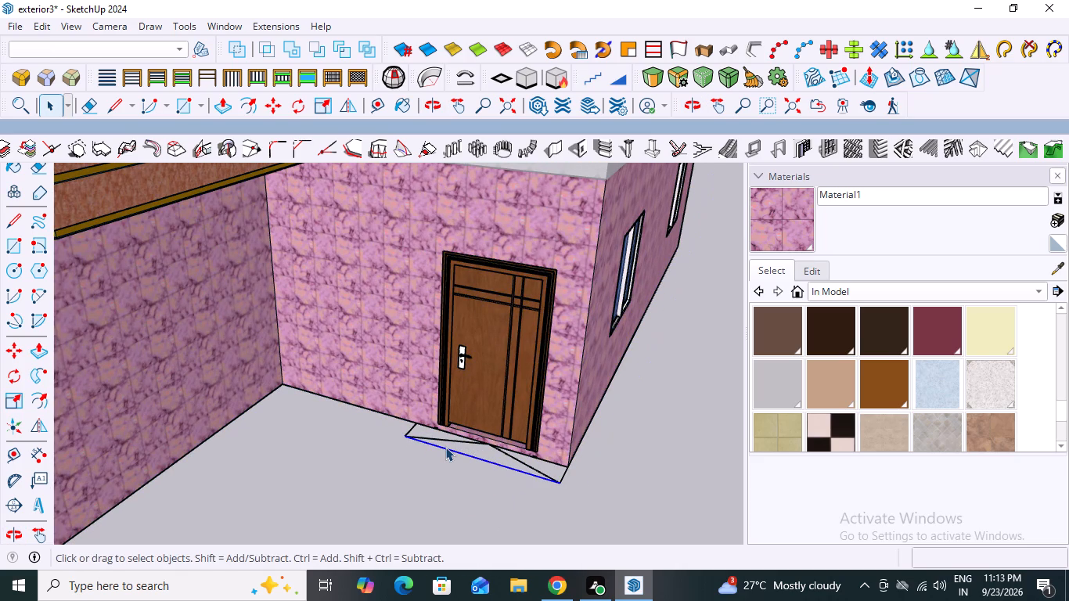
{"action": "double_click", "coordinate": [445, 447]}
{"action": "double_click", "coordinate": [445, 447]}
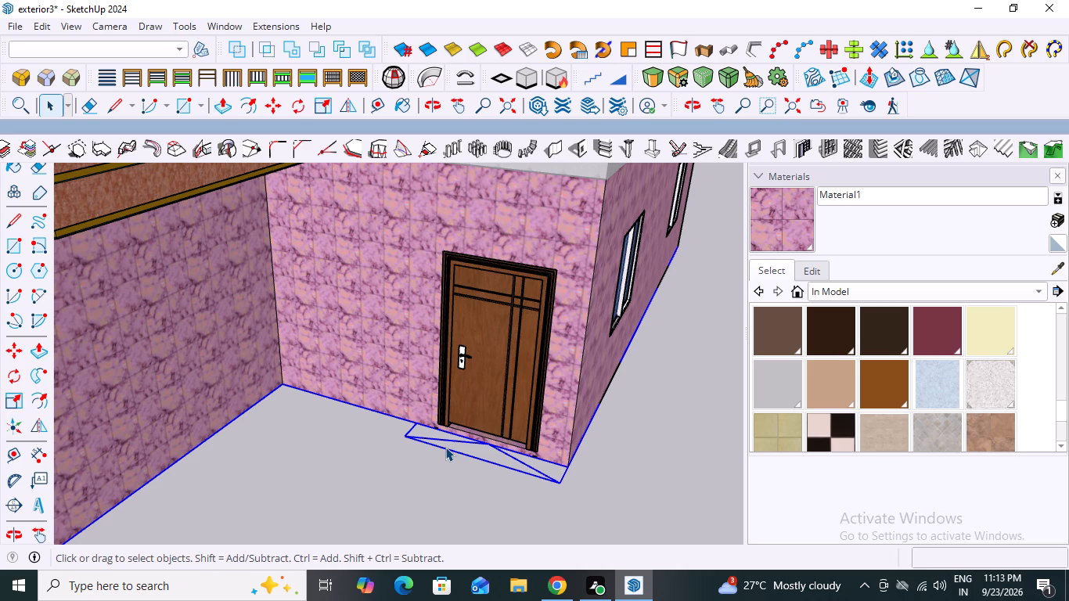
{"action": "key", "text": "Delete"}
Examine the furnished interior from beneath the house, leave the ground-floor group, and check the front of the exterior.
{"action": "scroll", "coordinate": [445, 447], "scroll_direction": "down", "scroll_amount": 10}
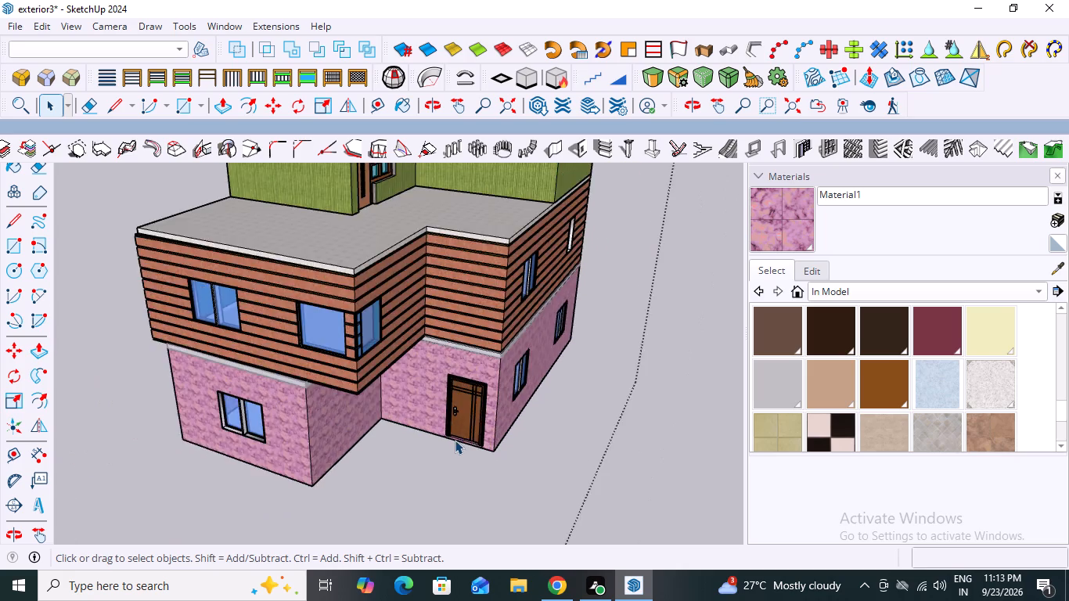
{"action": "scroll", "coordinate": [455, 440], "scroll_direction": "down", "scroll_amount": 7}
{"action": "middle_click_drag", "start_coordinate": [431, 488], "coordinate": [653, 300]}
{"action": "middle_click_drag", "start_coordinate": [415, 470], "coordinate": [523, 205]}
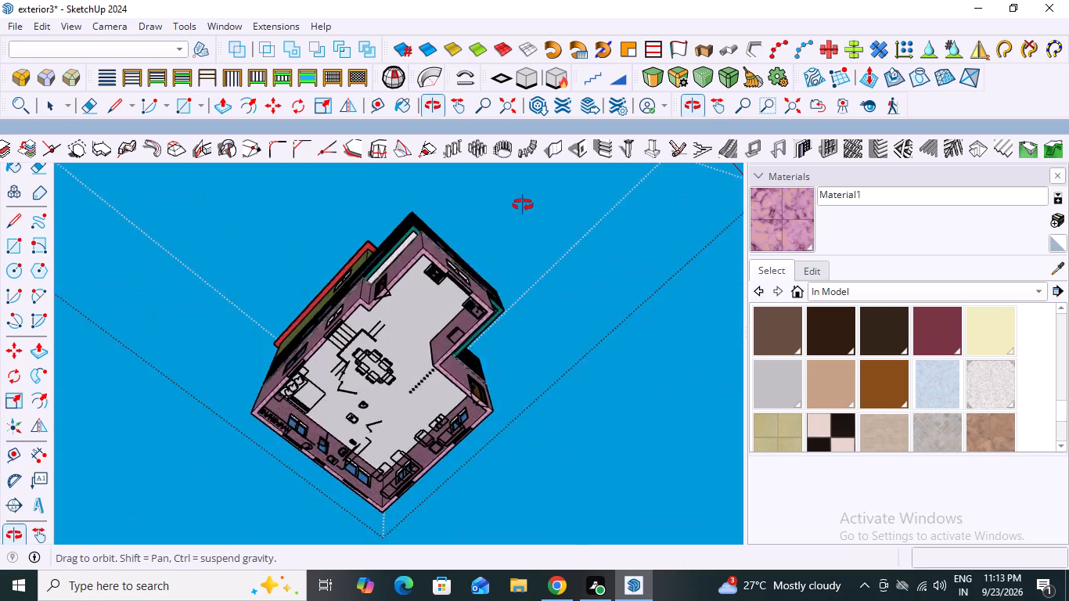
{"action": "middle_click_drag", "start_coordinate": [523, 205], "coordinate": [505, 365]}
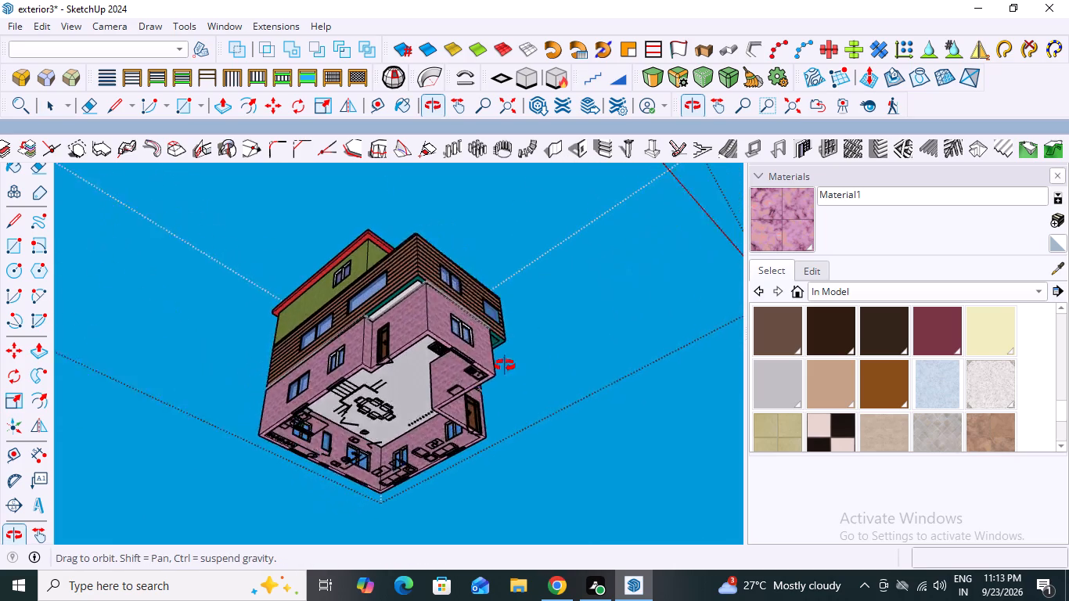
{"action": "middle_click_drag", "start_coordinate": [505, 365], "coordinate": [561, 229]}
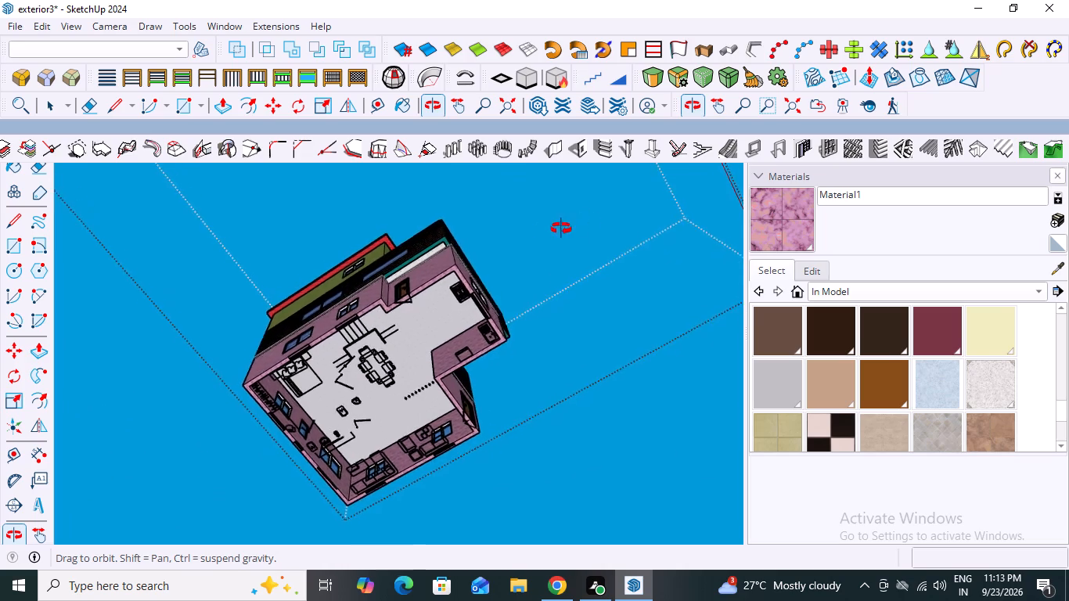
{"action": "middle_click_drag", "start_coordinate": [561, 229], "coordinate": [341, 527]}
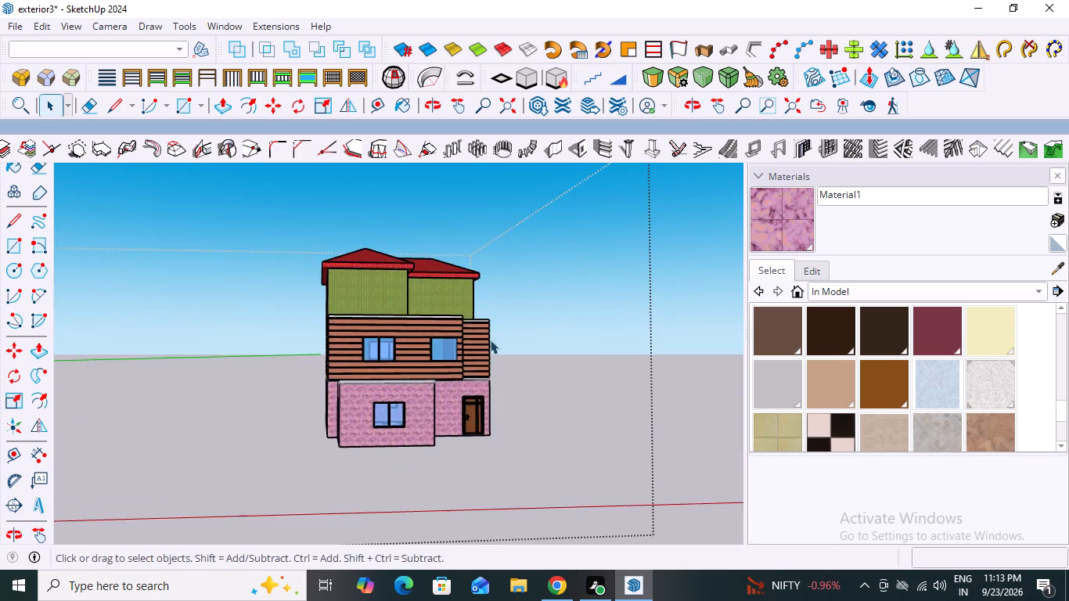
{"action": "middle_click_drag", "start_coordinate": [495, 337], "coordinate": [462, 492]}
{"action": "key", "text": "space"}
{"action": "double_click", "coordinate": [599, 242]}
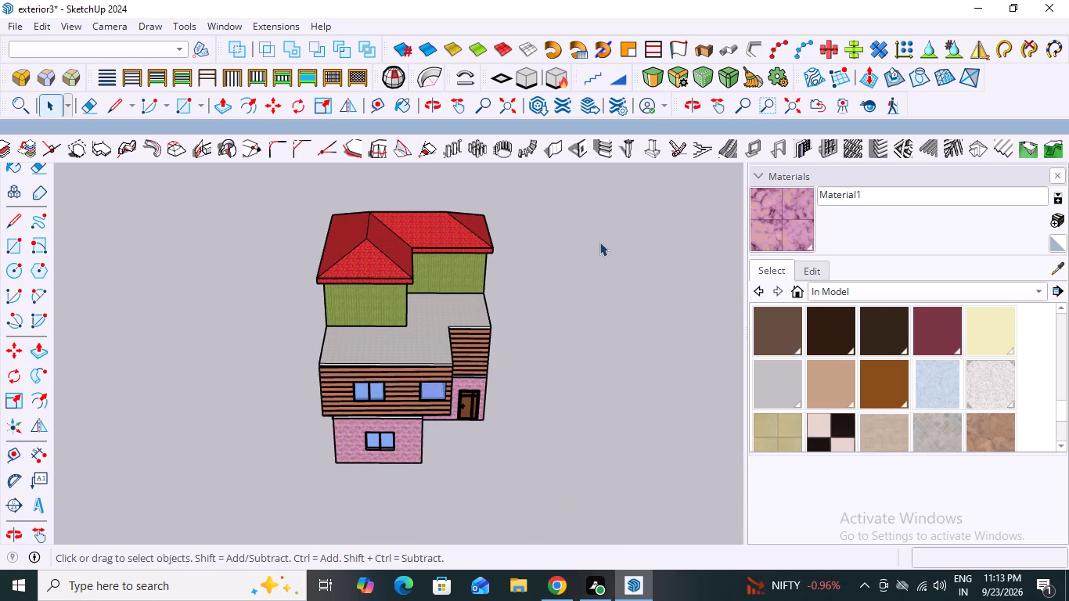
{"action": "scroll", "coordinate": [599, 242], "scroll_direction": "down", "scroll_amount": 6}
{"action": "middle_click_drag", "start_coordinate": [578, 283], "coordinate": [599, 175]}
{"action": "scroll", "coordinate": [591, 333], "scroll_direction": "up", "scroll_amount": 2}
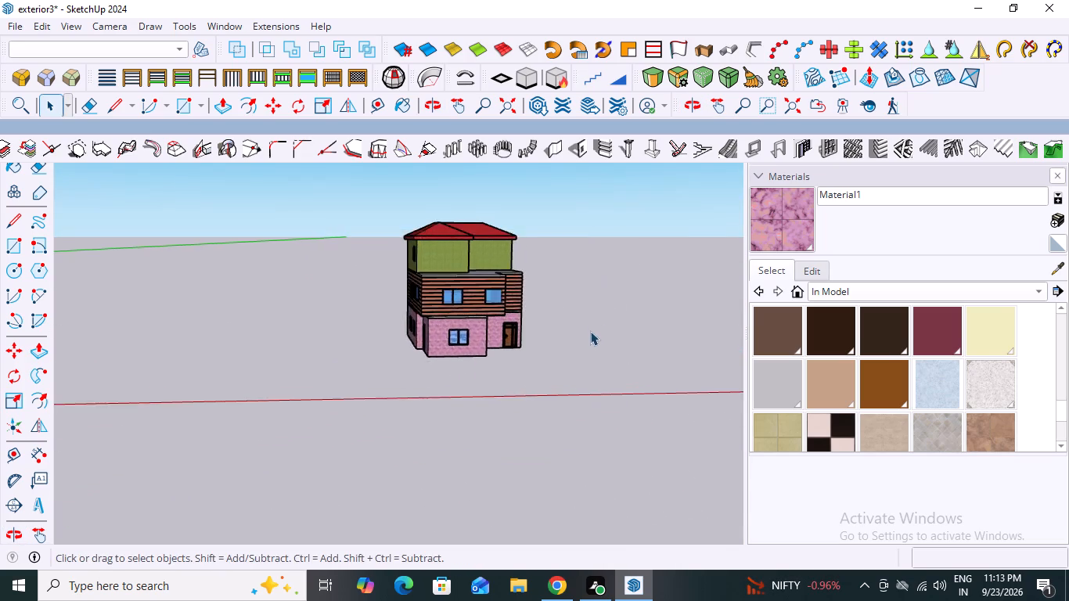
{"action": "scroll", "coordinate": [590, 331], "scroll_direction": "up", "scroll_amount": 4}
{"action": "scroll", "coordinate": [567, 218], "scroll_direction": "up", "scroll_amount": 2}
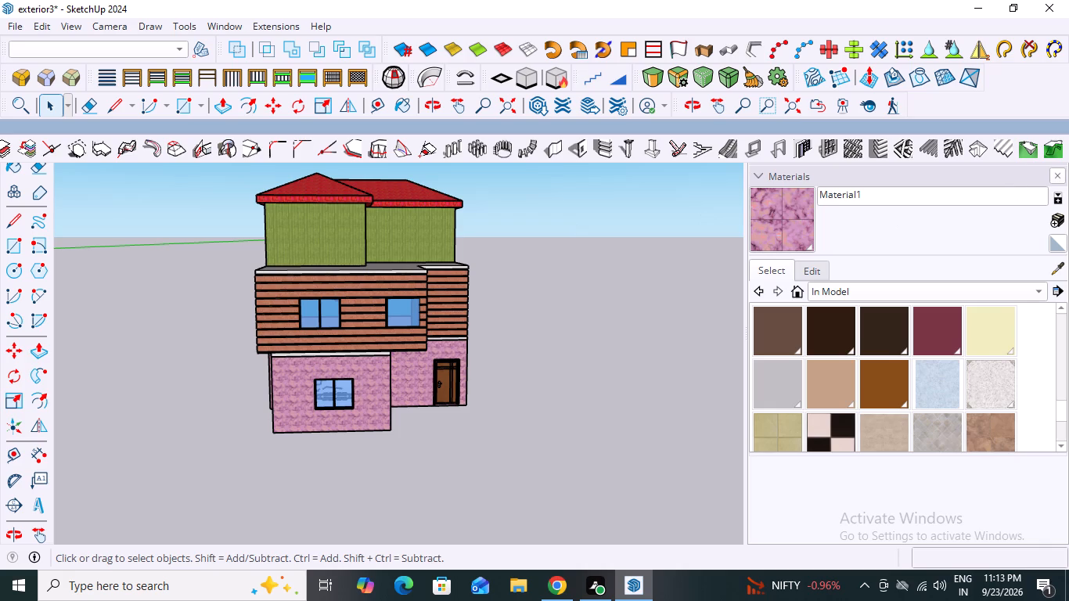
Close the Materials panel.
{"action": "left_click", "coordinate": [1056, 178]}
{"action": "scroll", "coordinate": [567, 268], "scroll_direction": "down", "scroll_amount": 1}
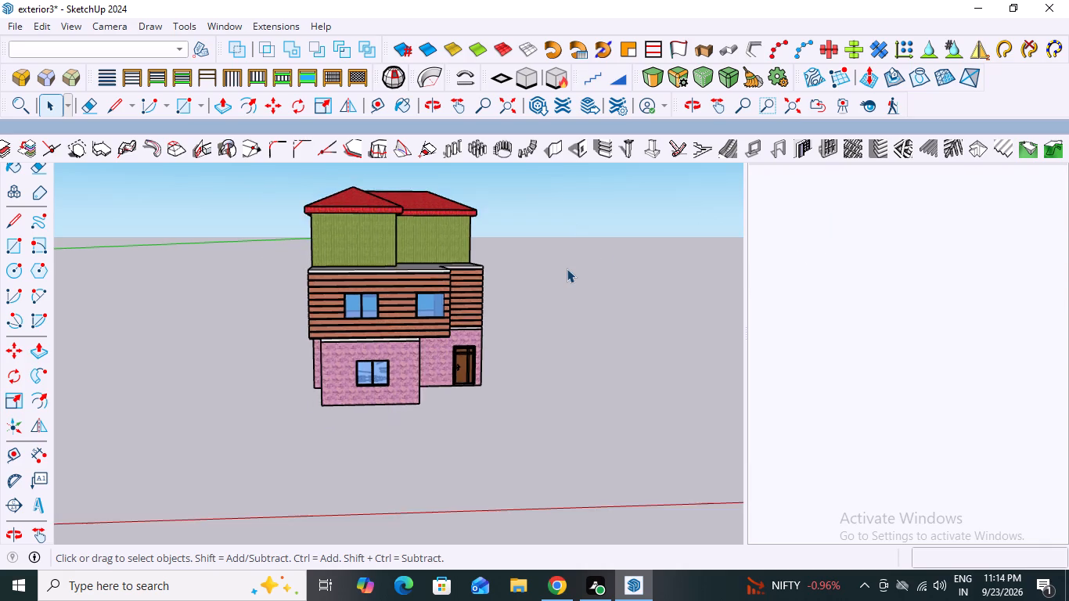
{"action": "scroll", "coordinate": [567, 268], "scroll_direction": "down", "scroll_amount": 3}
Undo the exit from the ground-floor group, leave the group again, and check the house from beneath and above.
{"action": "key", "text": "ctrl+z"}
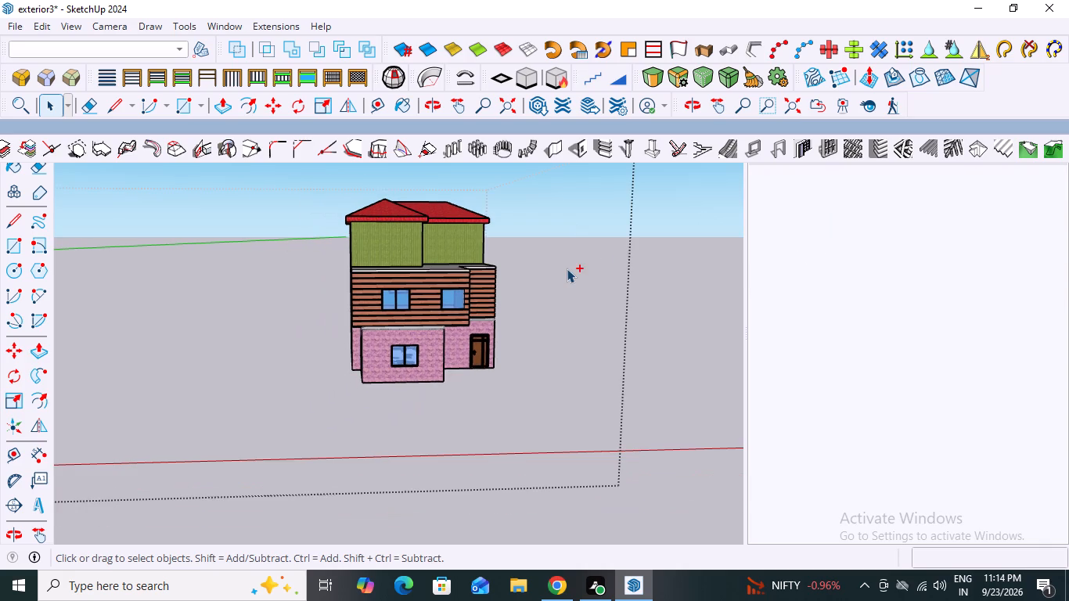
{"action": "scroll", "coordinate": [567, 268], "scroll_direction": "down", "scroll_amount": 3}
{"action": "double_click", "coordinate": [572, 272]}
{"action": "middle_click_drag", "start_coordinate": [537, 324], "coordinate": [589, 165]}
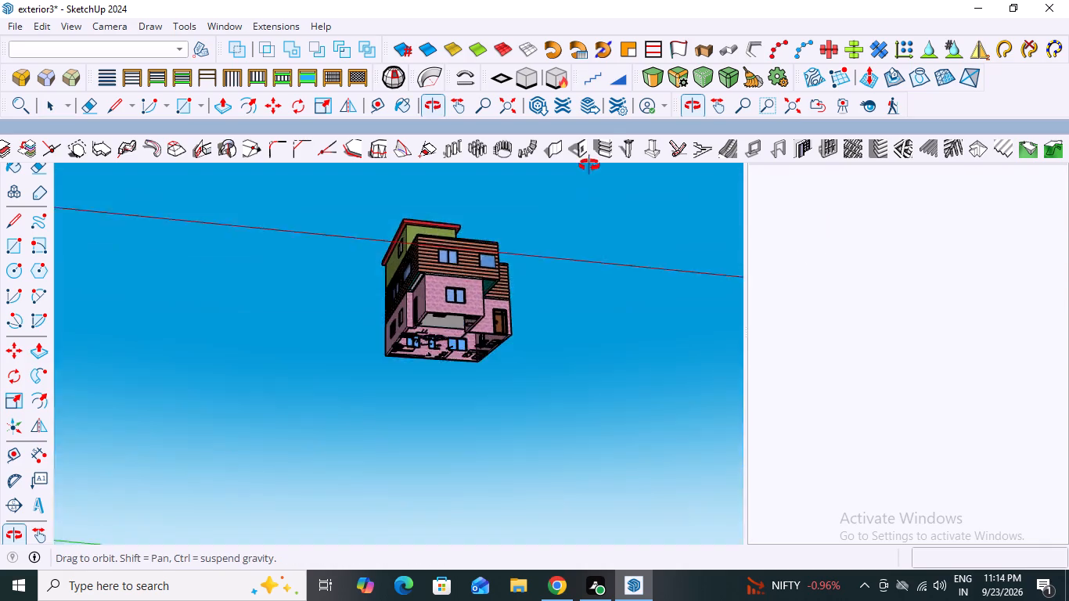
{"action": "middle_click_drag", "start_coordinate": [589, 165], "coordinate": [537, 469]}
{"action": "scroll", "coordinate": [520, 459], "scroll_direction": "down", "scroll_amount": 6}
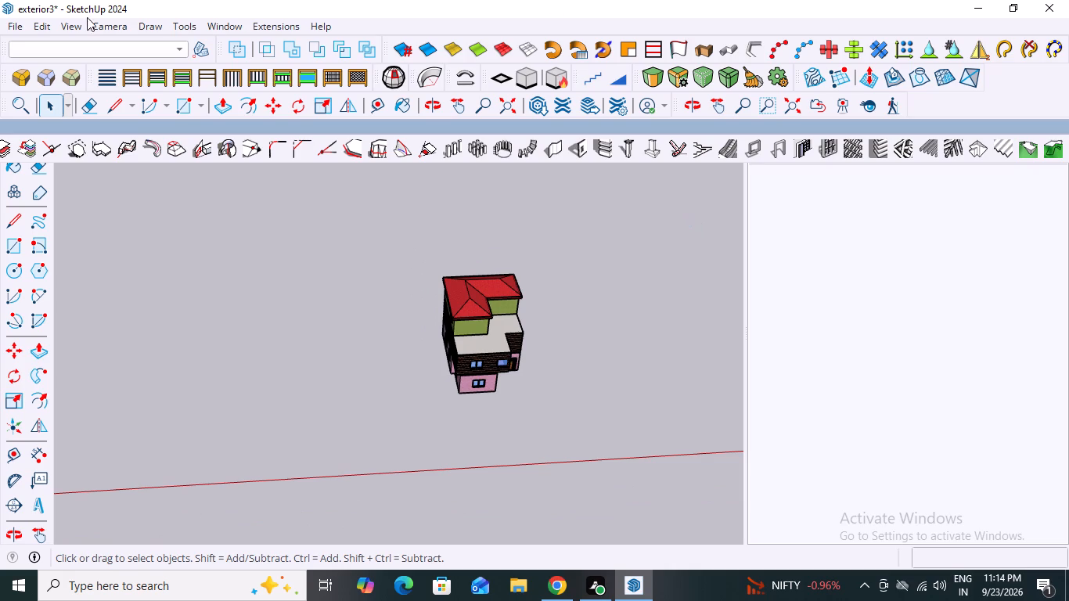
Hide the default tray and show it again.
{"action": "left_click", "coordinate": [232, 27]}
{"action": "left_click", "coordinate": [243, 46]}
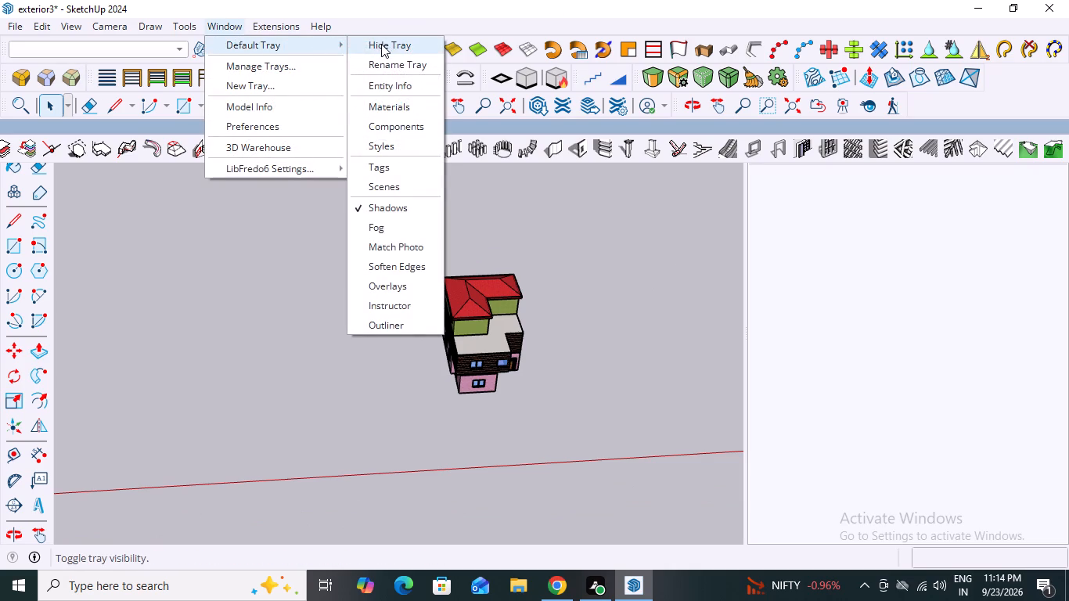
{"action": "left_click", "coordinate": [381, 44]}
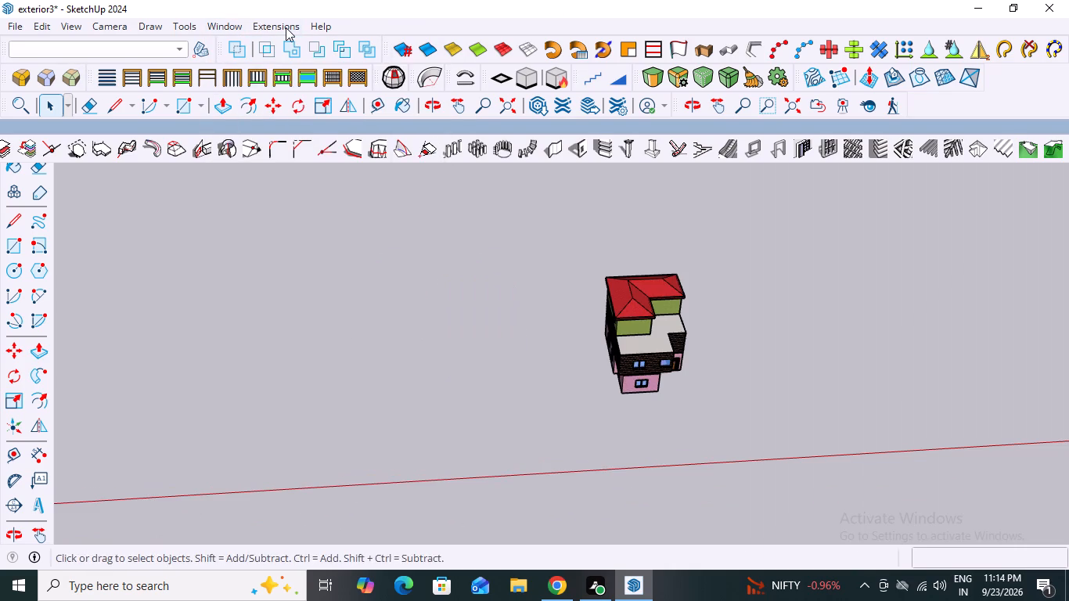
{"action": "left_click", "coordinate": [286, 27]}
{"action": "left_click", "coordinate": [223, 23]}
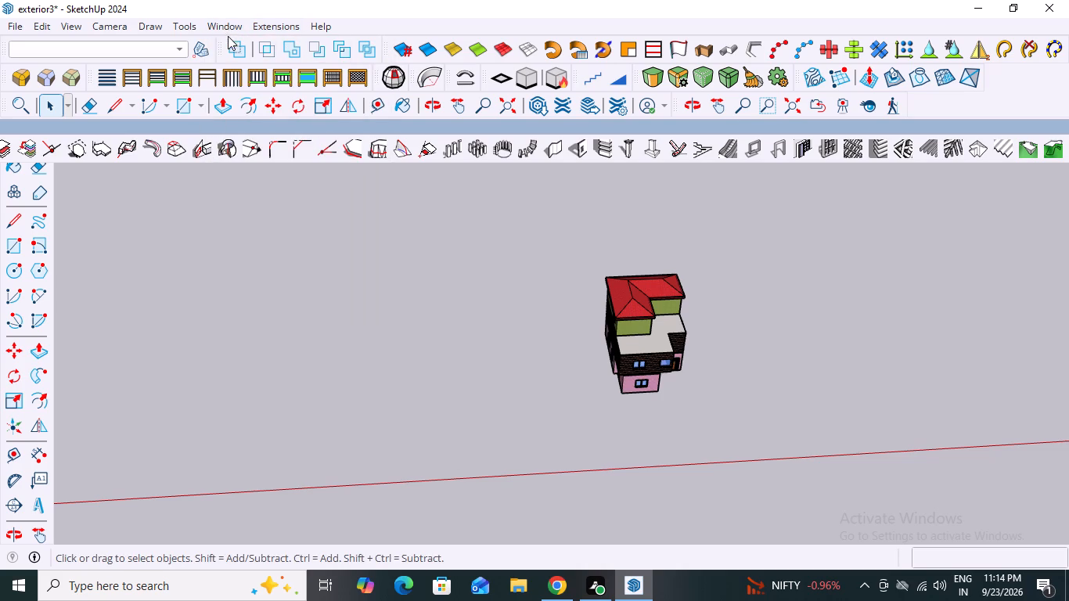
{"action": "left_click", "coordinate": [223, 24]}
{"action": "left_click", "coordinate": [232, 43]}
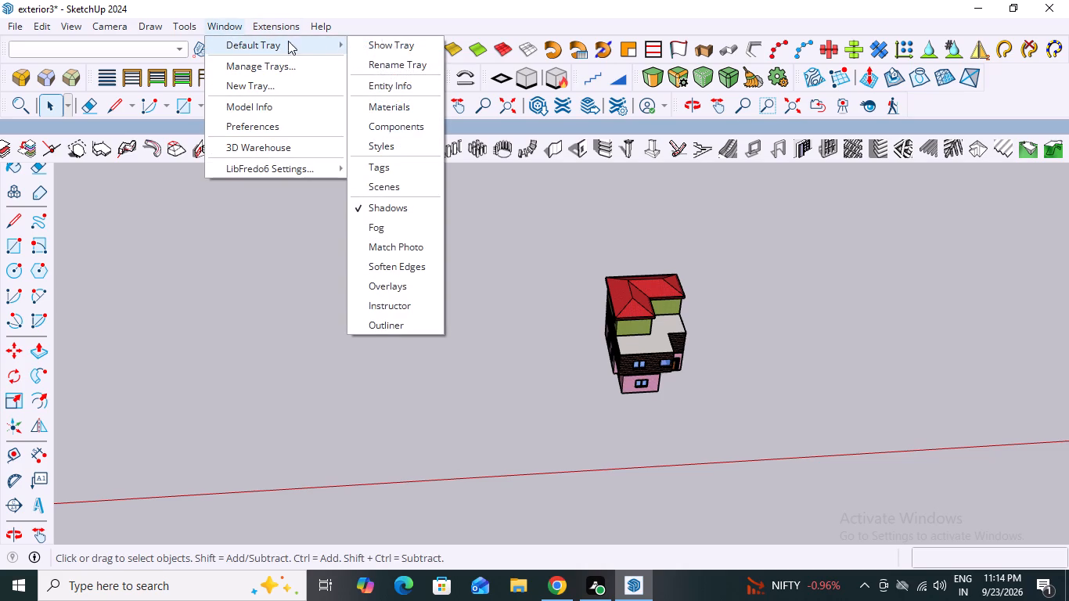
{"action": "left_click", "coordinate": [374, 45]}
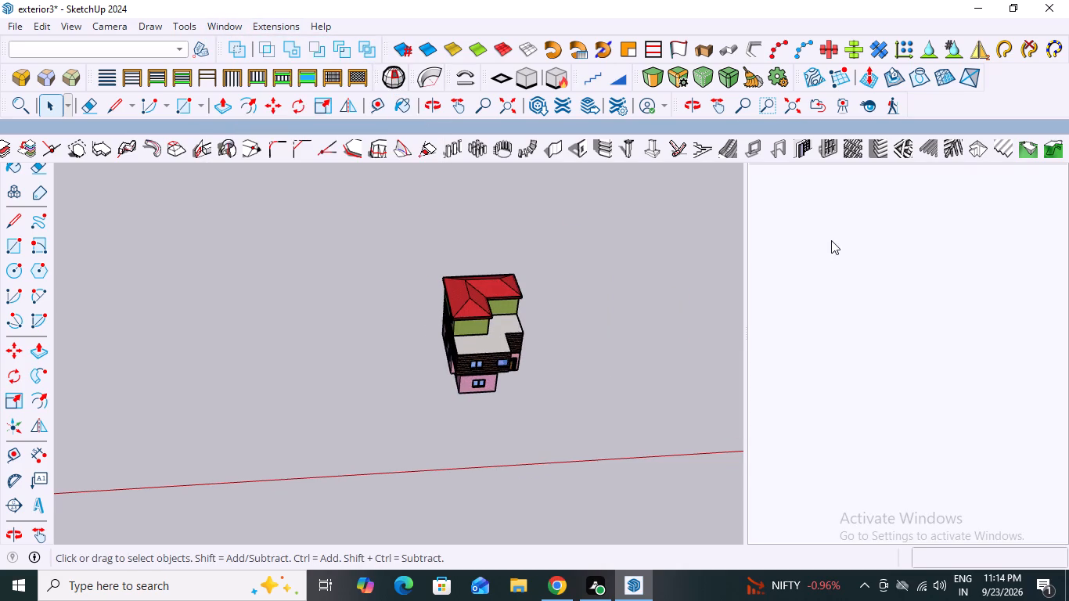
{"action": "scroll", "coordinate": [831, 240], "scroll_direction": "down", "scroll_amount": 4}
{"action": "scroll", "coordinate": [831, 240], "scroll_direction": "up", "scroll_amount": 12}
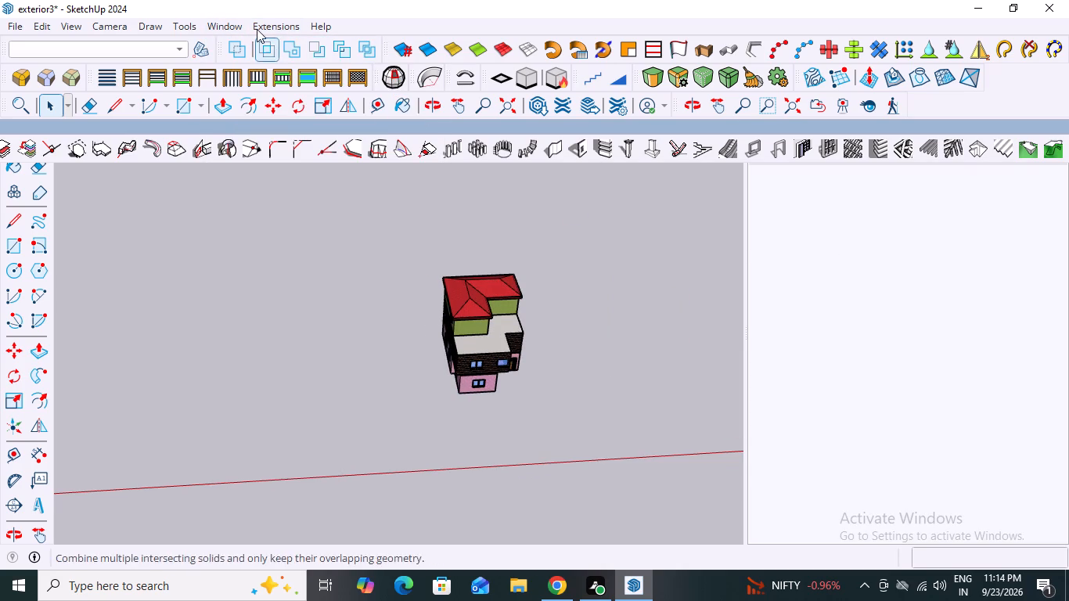
Add Materials back to the default tray and browse the swatches used in the model.
{"action": "left_click", "coordinate": [224, 27]}
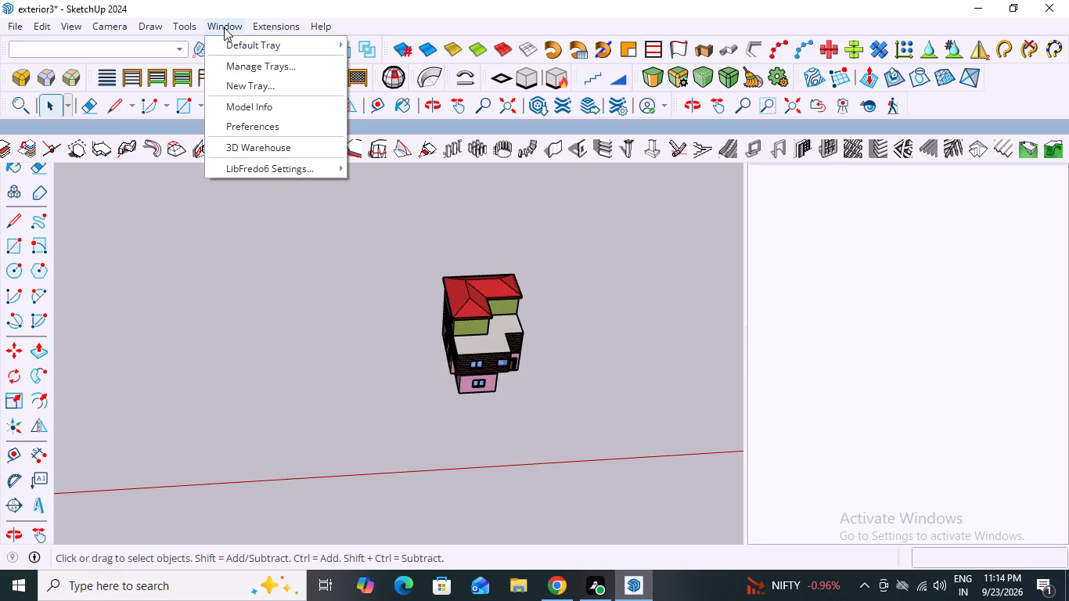
{"action": "left_click", "coordinate": [236, 42]}
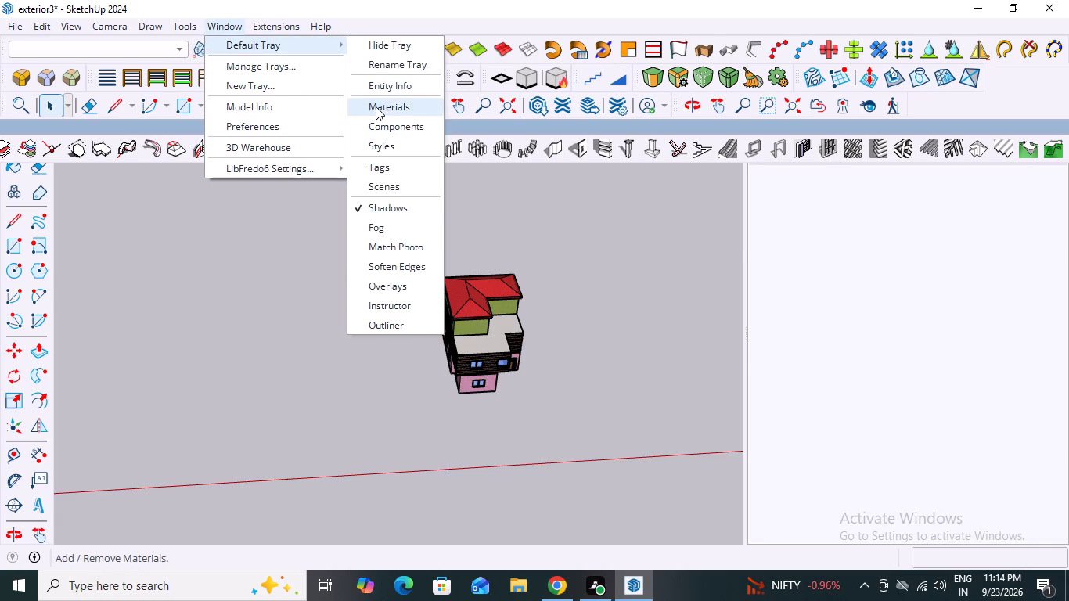
{"action": "left_click", "coordinate": [376, 106]}
{"action": "scroll", "coordinate": [991, 317], "scroll_direction": "down", "scroll_amount": 3}
{"action": "scroll", "coordinate": [918, 302], "scroll_direction": "down", "scroll_amount": 3}
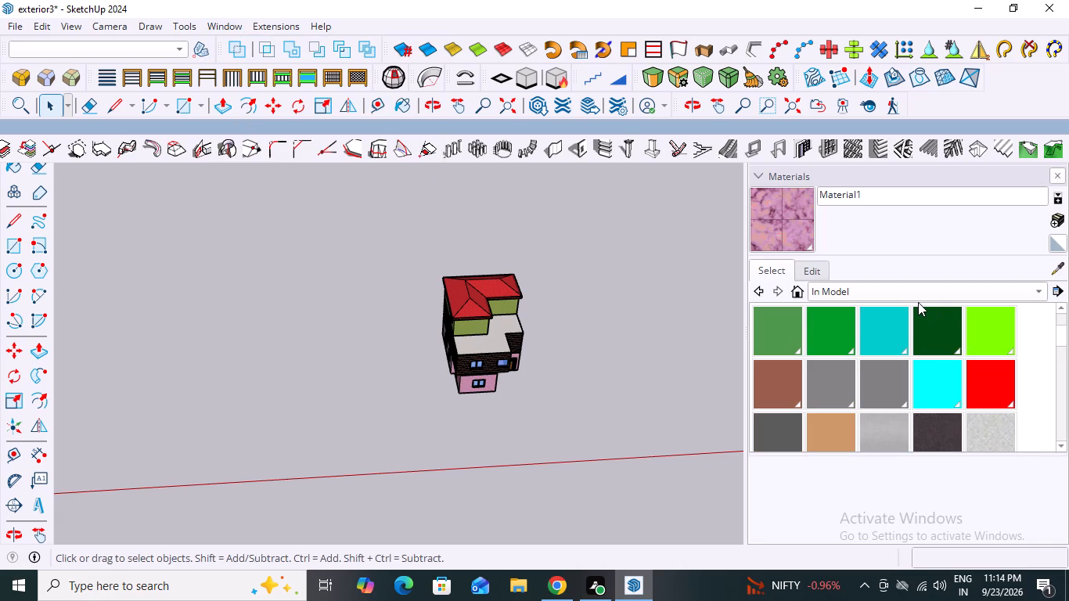
{"action": "scroll", "coordinate": [916, 300], "scroll_direction": "up", "scroll_amount": 17}
{"action": "scroll", "coordinate": [851, 247], "scroll_direction": "down", "scroll_amount": 4}
{"action": "scroll", "coordinate": [851, 247], "scroll_direction": "up", "scroll_amount": 8}
{"action": "scroll", "coordinate": [808, 164], "scroll_direction": "up", "scroll_amount": 5}
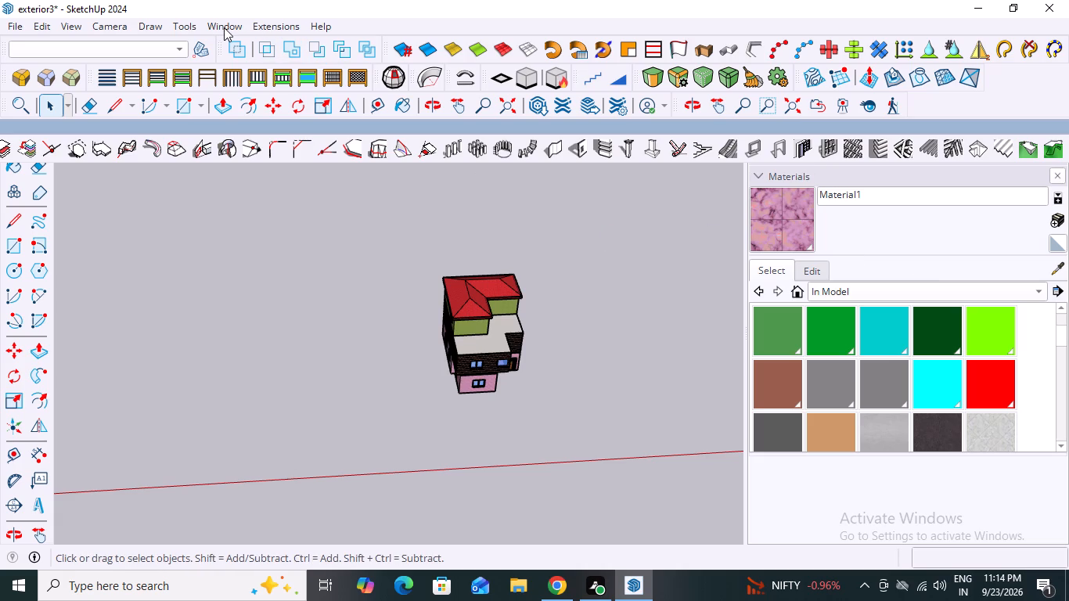
Remove Materials from the default tray and hide the tray.
{"action": "left_click", "coordinate": [224, 27]}
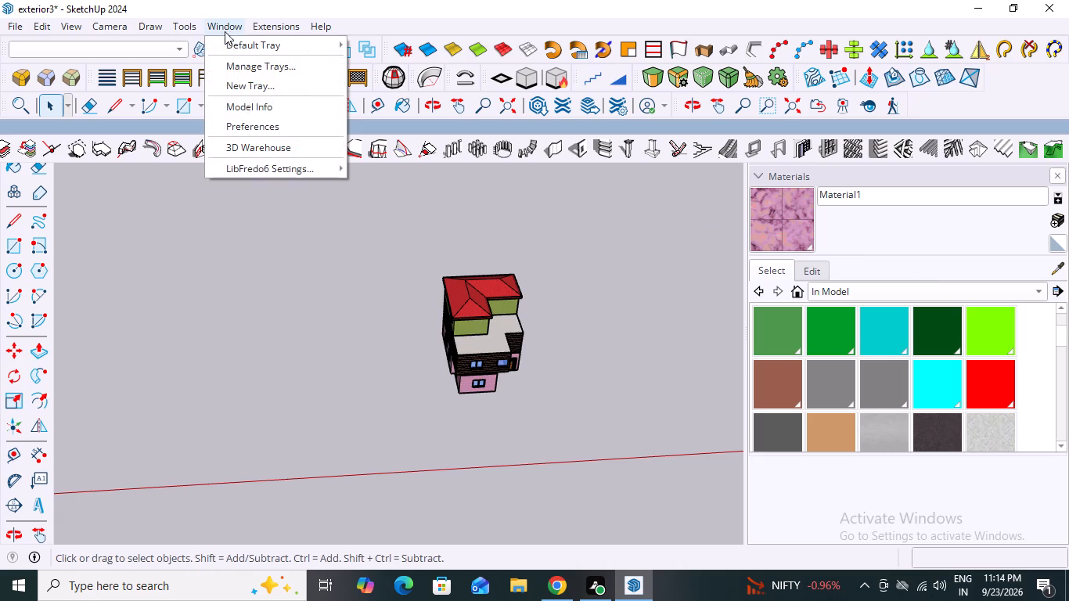
{"action": "left_click", "coordinate": [238, 44]}
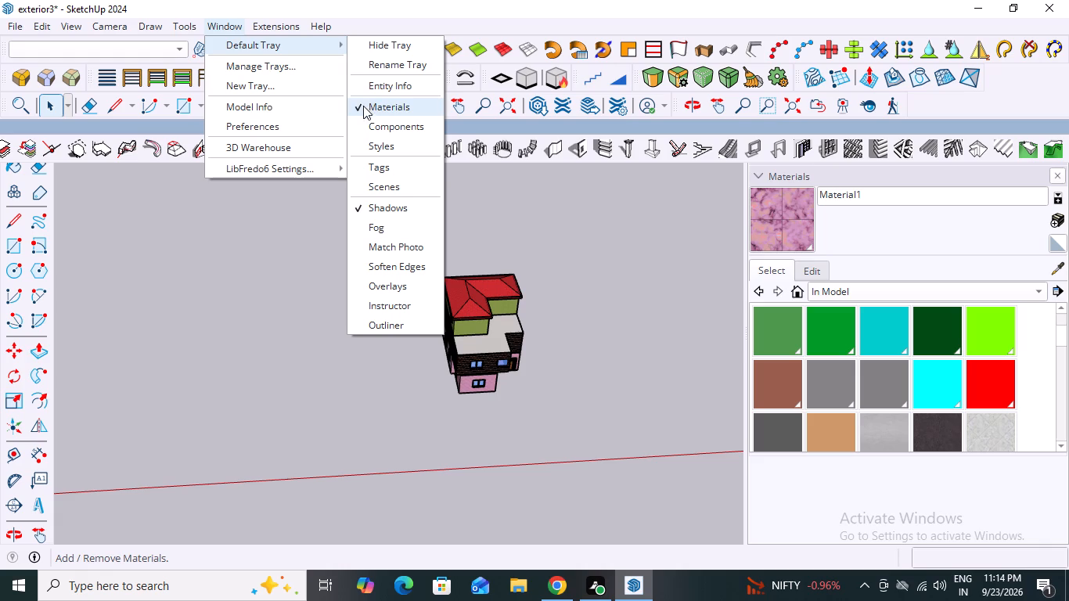
{"action": "left_click", "coordinate": [364, 106]}
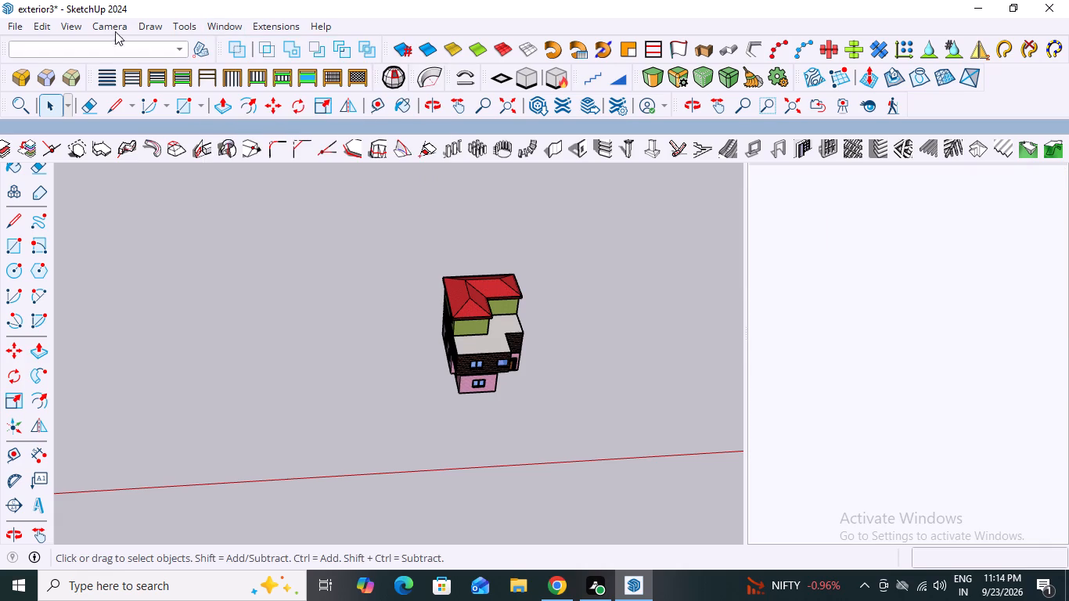
{"action": "left_click", "coordinate": [222, 25]}
{"action": "left_click", "coordinate": [257, 44]}
{"action": "left_click", "coordinate": [359, 43]}
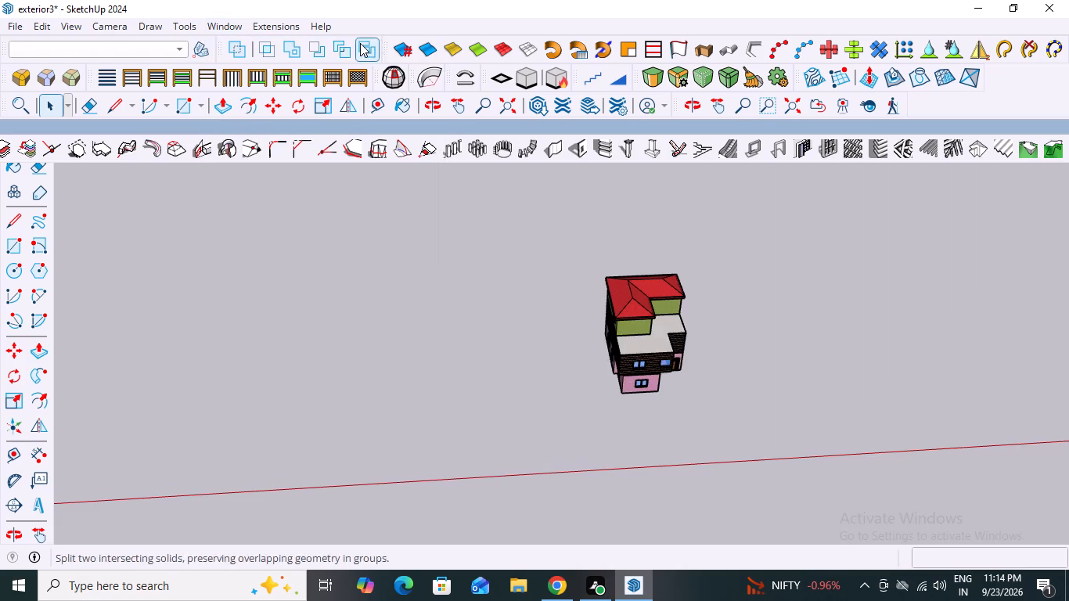
Examine the house's roof, terrace and front facade from above and from the front.
{"action": "scroll", "coordinate": [370, 243], "scroll_direction": "down", "scroll_amount": 4}
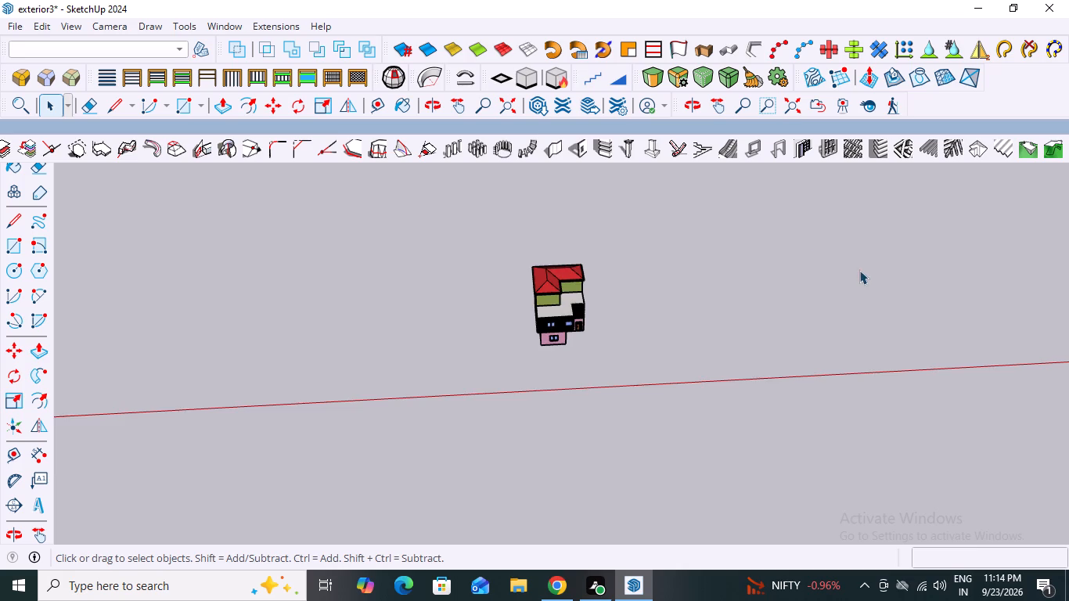
{"action": "scroll", "coordinate": [792, 223], "scroll_direction": "up", "scroll_amount": 3}
{"action": "scroll", "coordinate": [589, 254], "scroll_direction": "up", "scroll_amount": 1}
{"action": "key", "text": "space"}
{"action": "key", "text": "space"}
{"action": "left_click", "coordinate": [589, 254]}
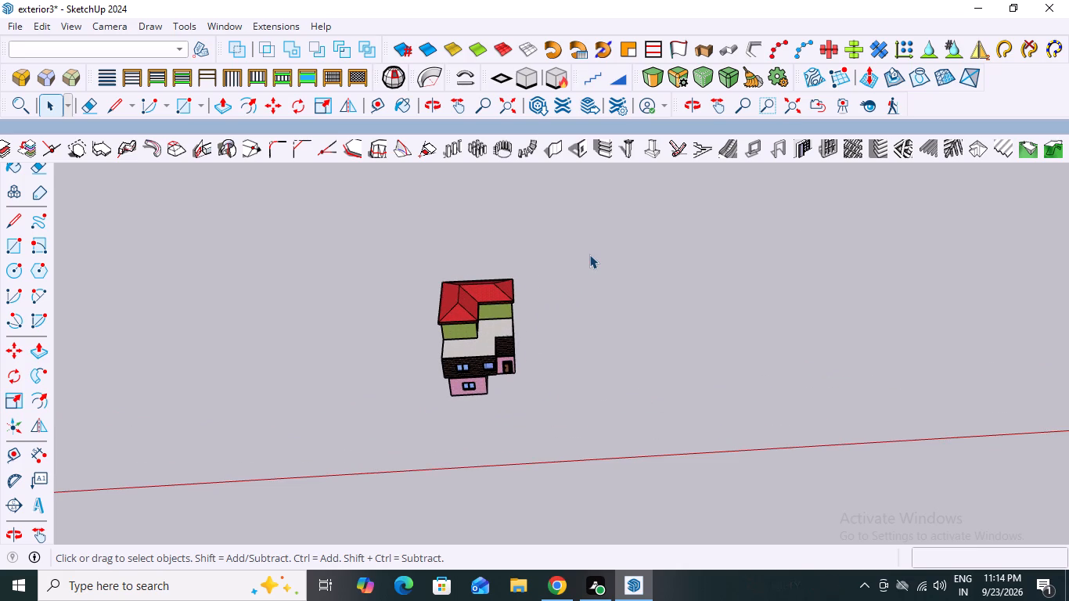
{"action": "scroll", "coordinate": [589, 254], "scroll_direction": "down", "scroll_amount": 2}
{"action": "middle_click_drag", "start_coordinate": [588, 254], "coordinate": [607, 280]}
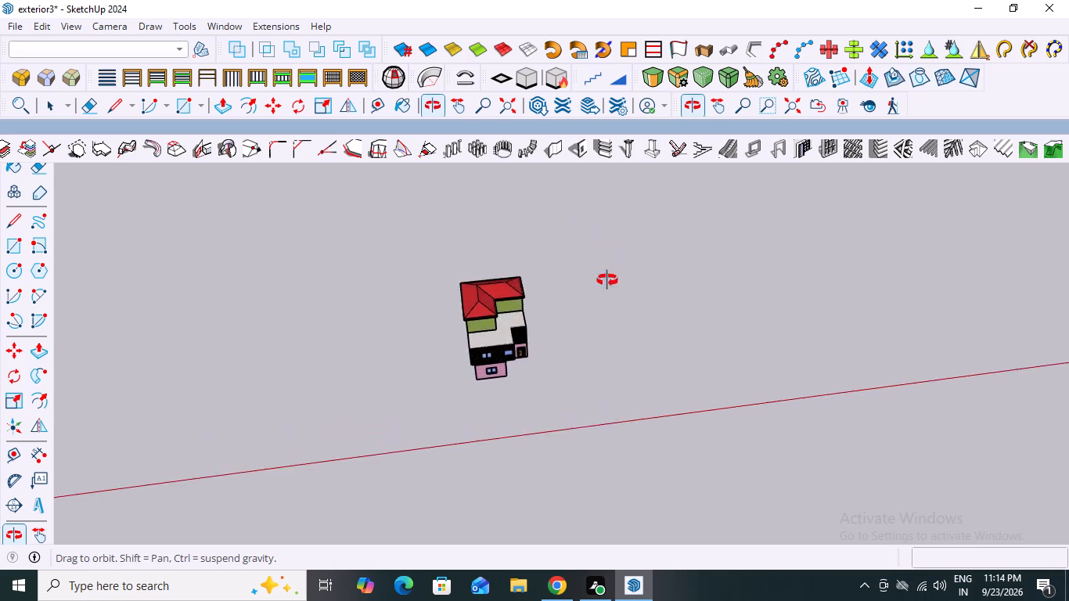
{"action": "middle_click_drag", "start_coordinate": [607, 280], "coordinate": [578, 178]}
{"action": "scroll", "coordinate": [453, 344], "scroll_direction": "up", "scroll_amount": 4}
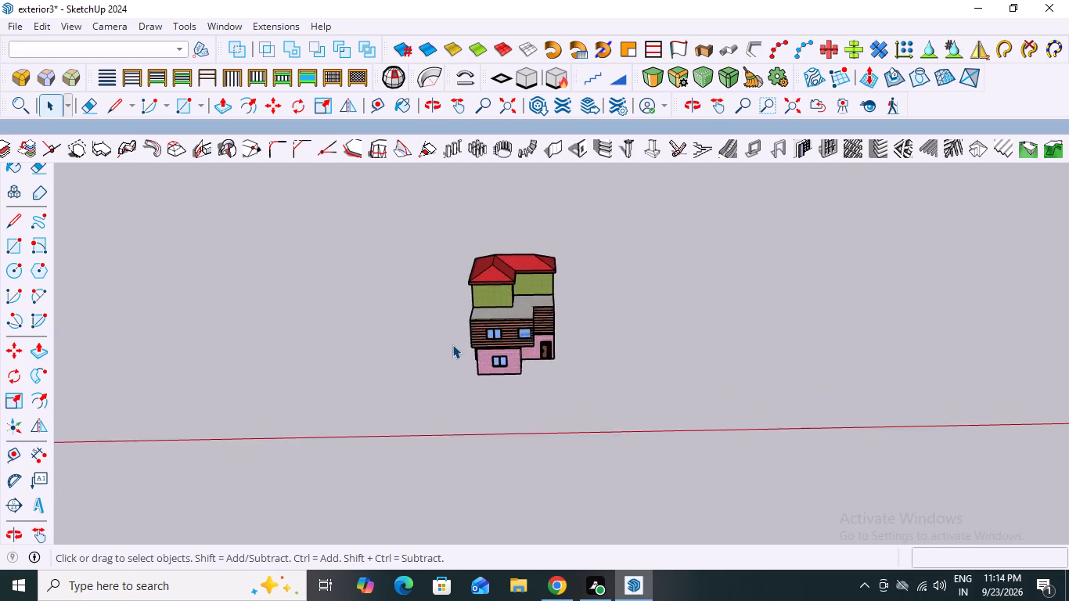
{"action": "scroll", "coordinate": [452, 344], "scroll_direction": "up", "scroll_amount": 4}
{"action": "scroll", "coordinate": [629, 220], "scroll_direction": "up", "scroll_amount": 5}
{"action": "scroll", "coordinate": [624, 196], "scroll_direction": "down", "scroll_amount": 3}
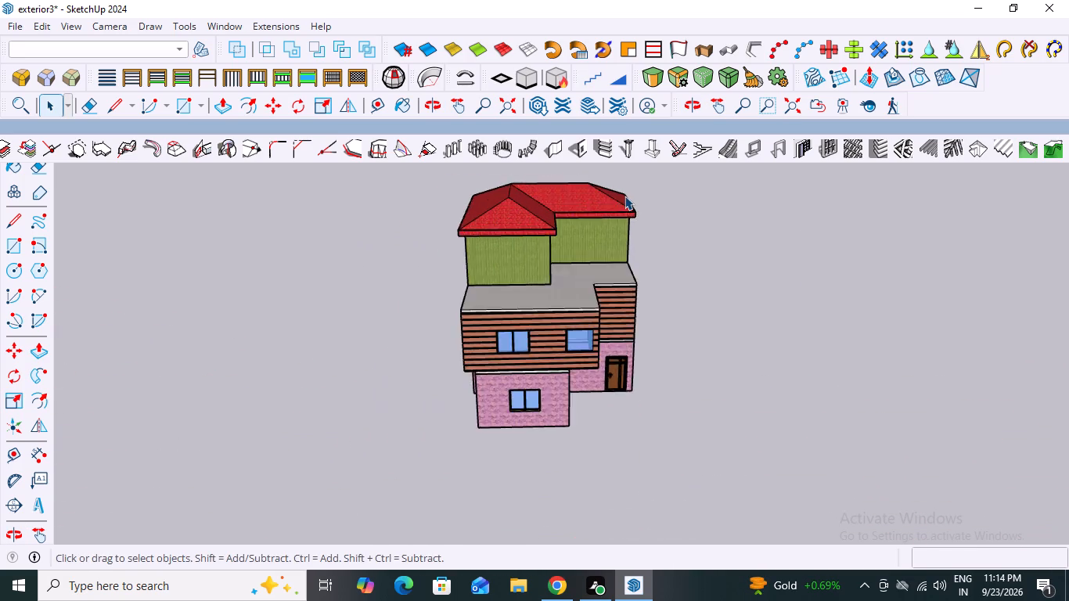
{"action": "scroll", "coordinate": [624, 196], "scroll_direction": "down", "scroll_amount": 4}
Add a scene of the whole house from a raised corner angle showing the terrace door and ground-floor entrance.
{"action": "middle_click_drag", "start_coordinate": [618, 279], "coordinate": [407, 268]}
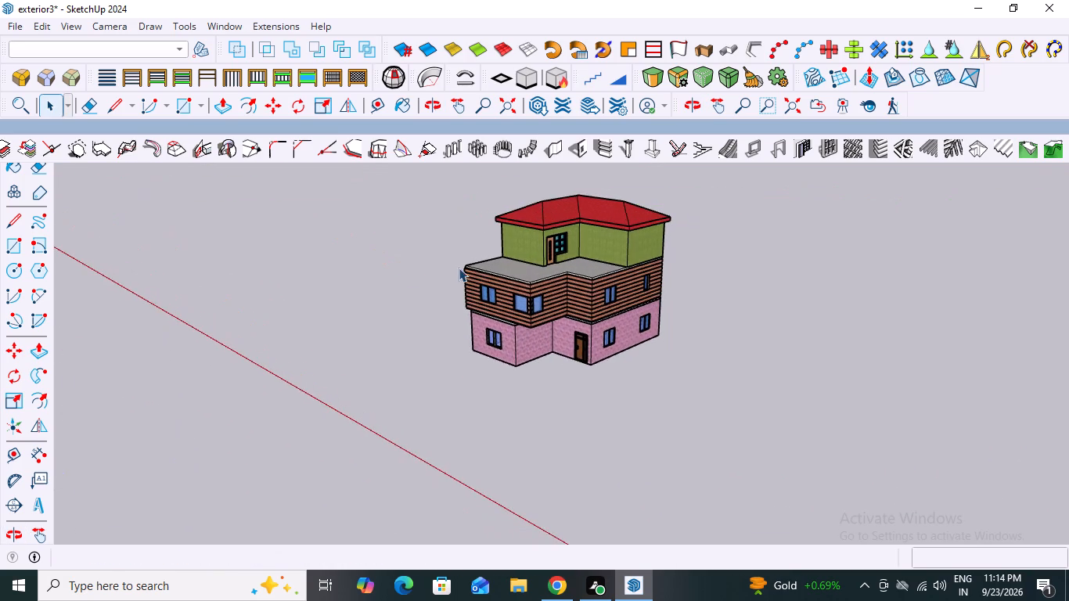
{"action": "scroll", "coordinate": [622, 268], "scroll_direction": "up", "scroll_amount": 7}
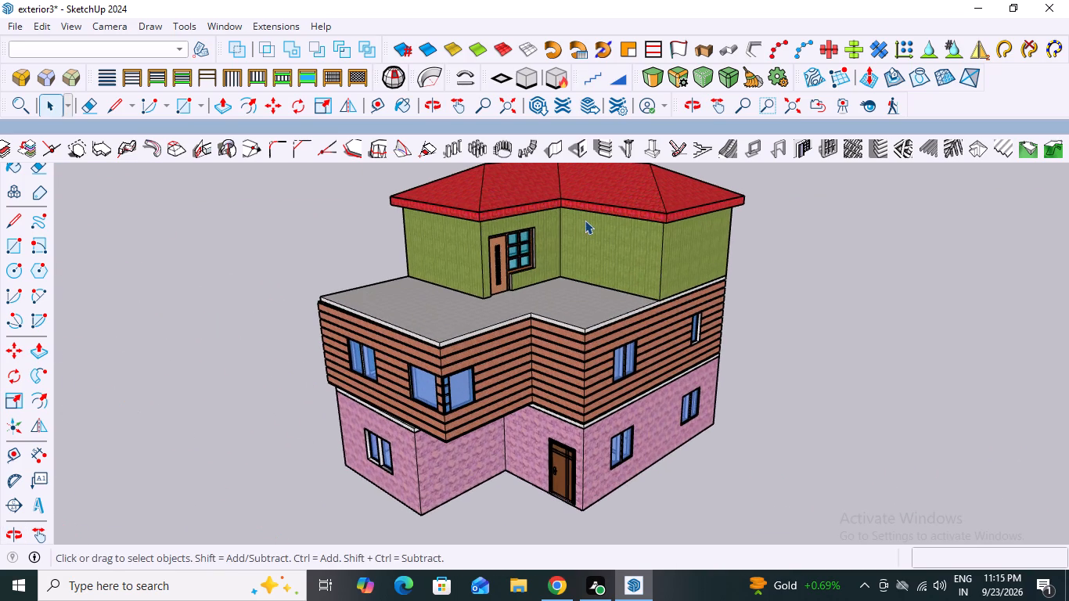
{"action": "scroll", "coordinate": [585, 220], "scroll_direction": "down", "scroll_amount": 6}
{"action": "scroll", "coordinate": [570, 164], "scroll_direction": "up", "scroll_amount": 4}
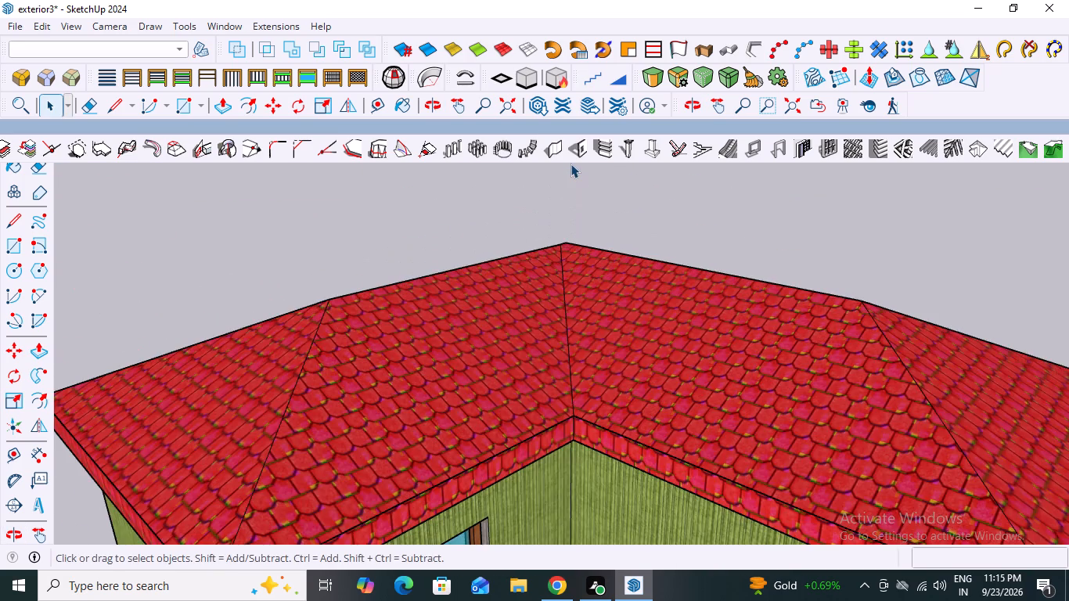
{"action": "scroll", "coordinate": [570, 164], "scroll_direction": "down", "scroll_amount": 4}
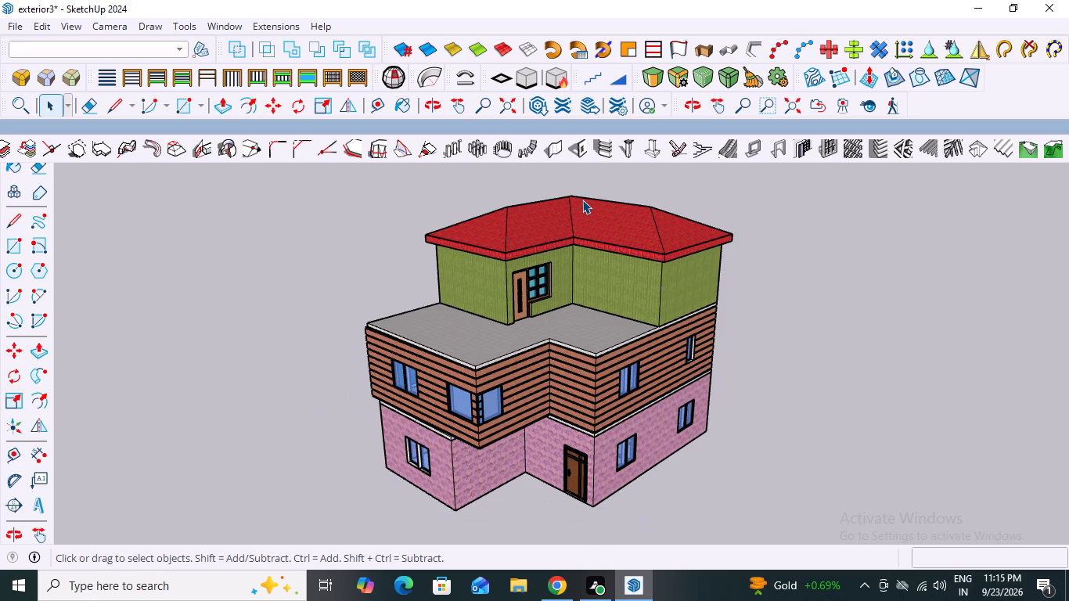
{"action": "scroll", "coordinate": [582, 200], "scroll_direction": "up", "scroll_amount": 1}
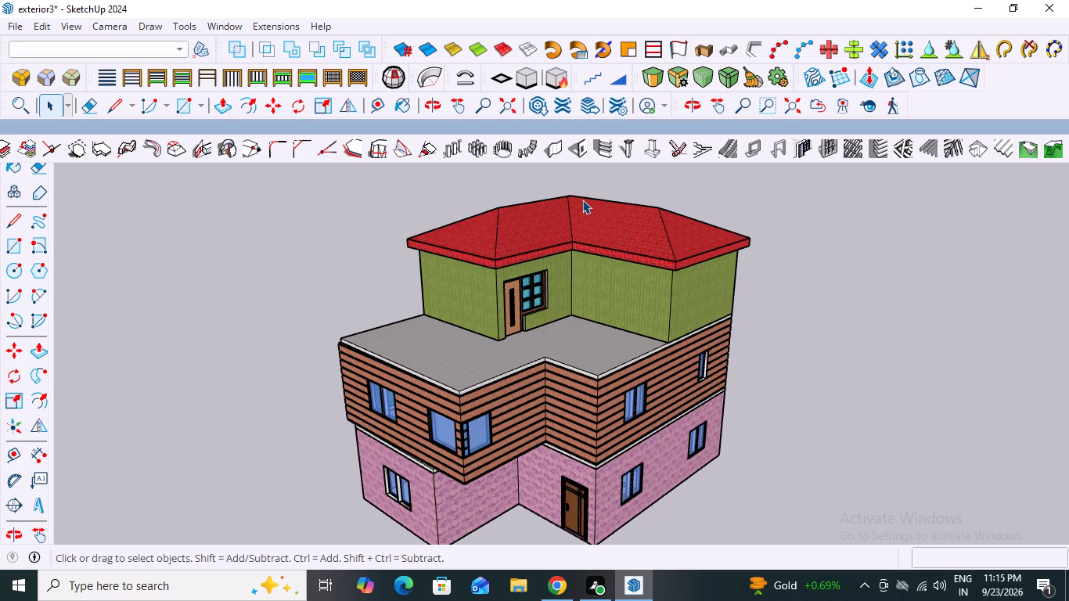
{"action": "scroll", "coordinate": [582, 200], "scroll_direction": "down", "scroll_amount": 1}
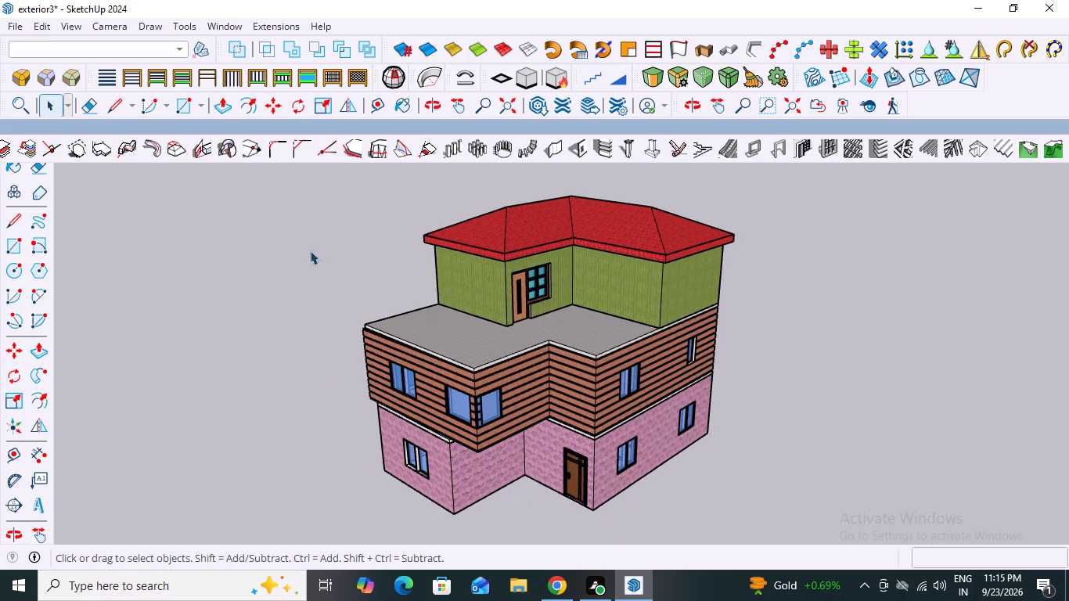
{"action": "left_click", "coordinate": [38, 28]}
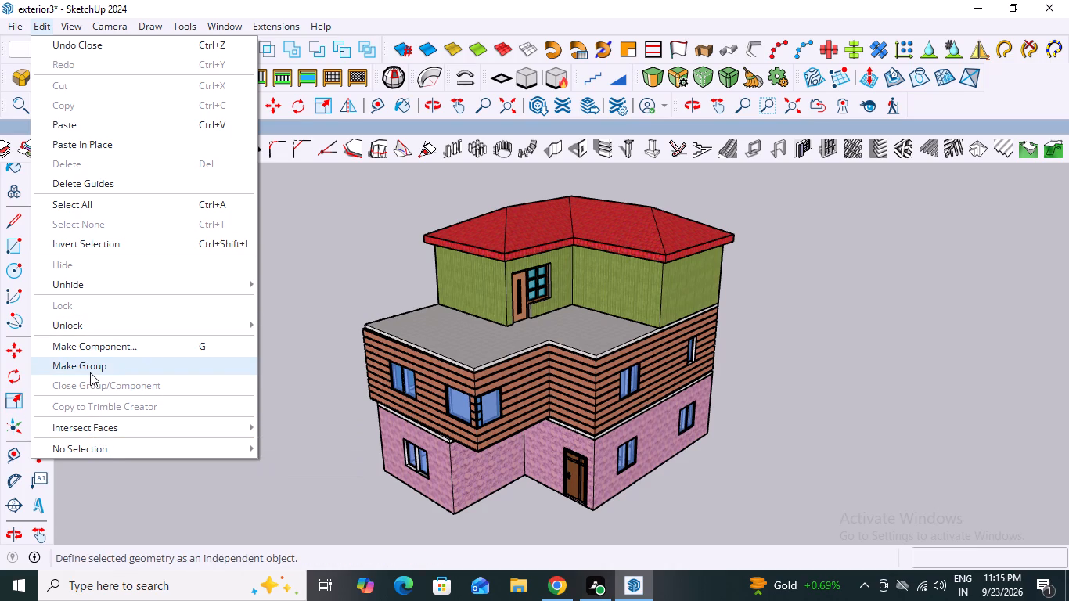
{"action": "left_click", "coordinate": [85, 20]}
{"action": "left_click", "coordinate": [80, 25]}
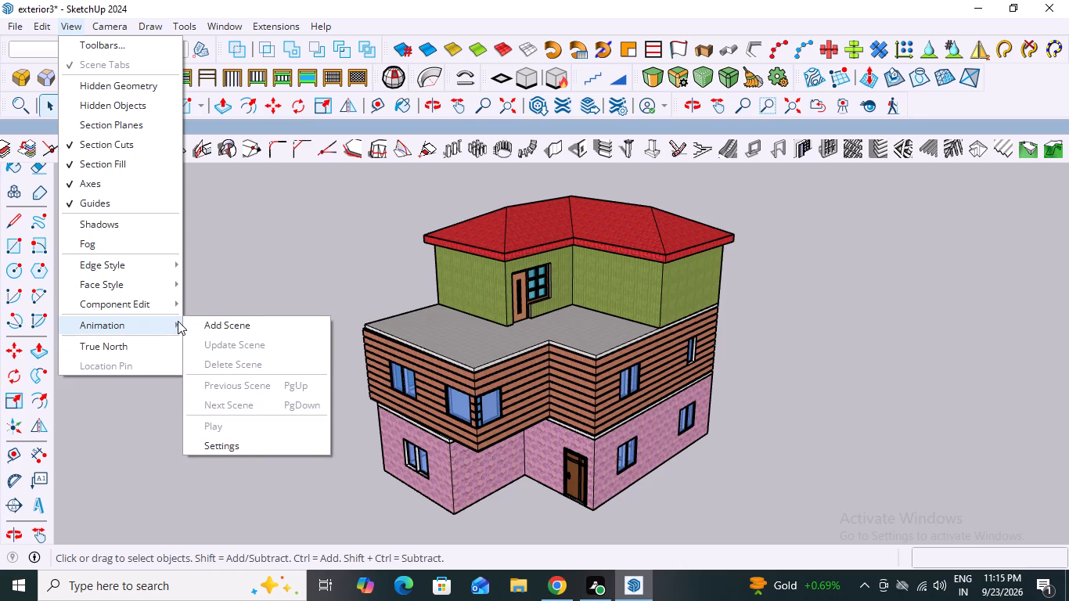
{"action": "left_click", "coordinate": [178, 321]}
{"action": "left_click", "coordinate": [214, 325]}
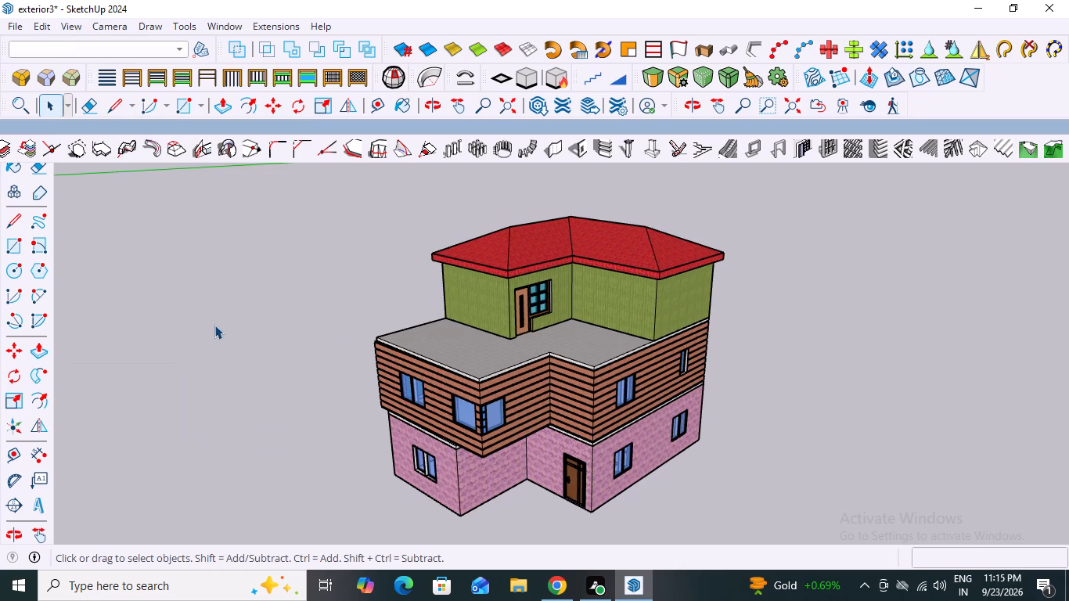
Move the floating toolbar down so that it uncovers the scene tab.
{"action": "scroll", "coordinate": [213, 326], "scroll_direction": "down", "scroll_amount": 2}
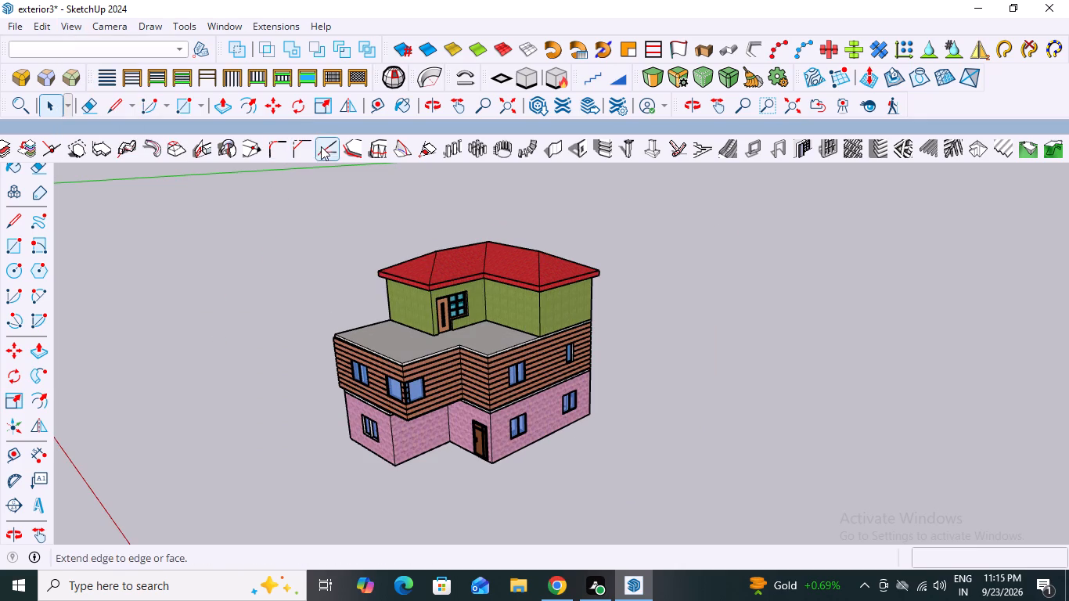
{"action": "left_click_drag", "start_coordinate": [1036, 125], "coordinate": [1042, 164]}
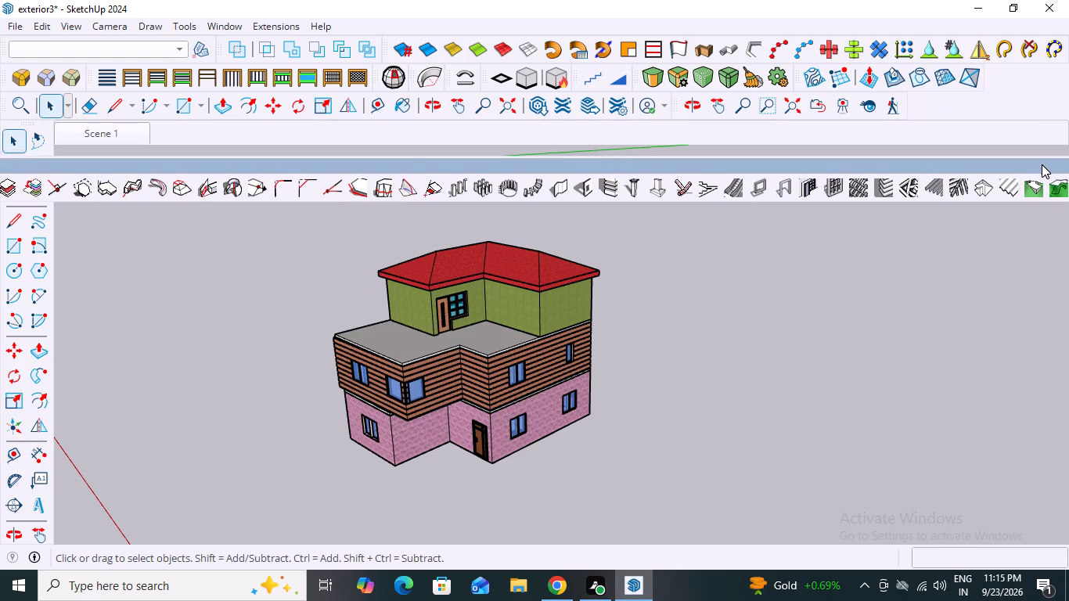
{"action": "left_click_drag", "start_coordinate": [1042, 164], "coordinate": [1028, 154]}
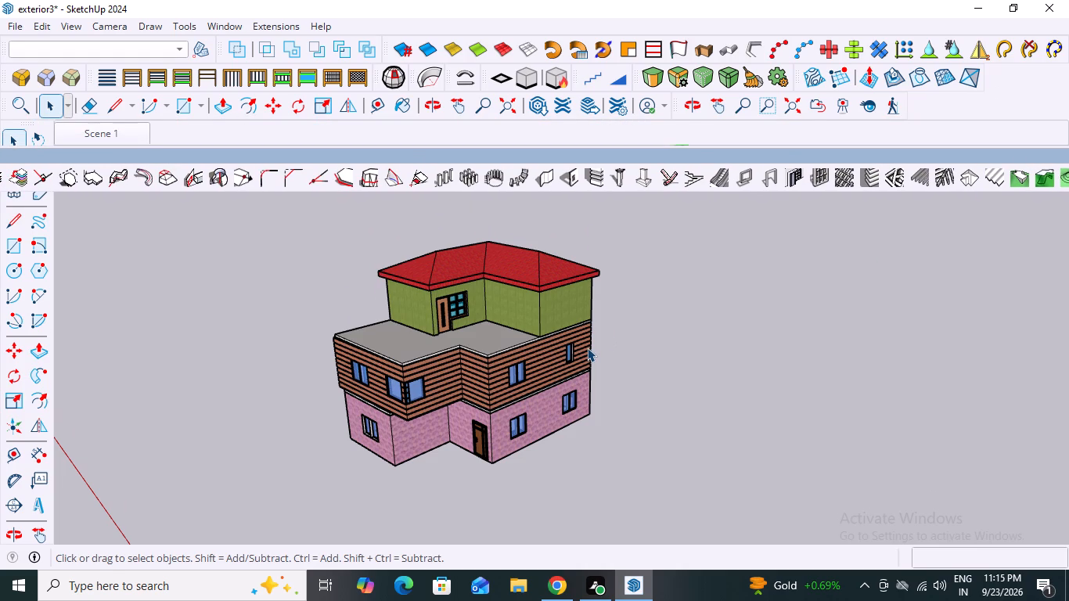
Update Scene 1 with a closer framing of the same raised corner view of the house.
{"action": "scroll", "coordinate": [446, 408], "scroll_direction": "up", "scroll_amount": 2}
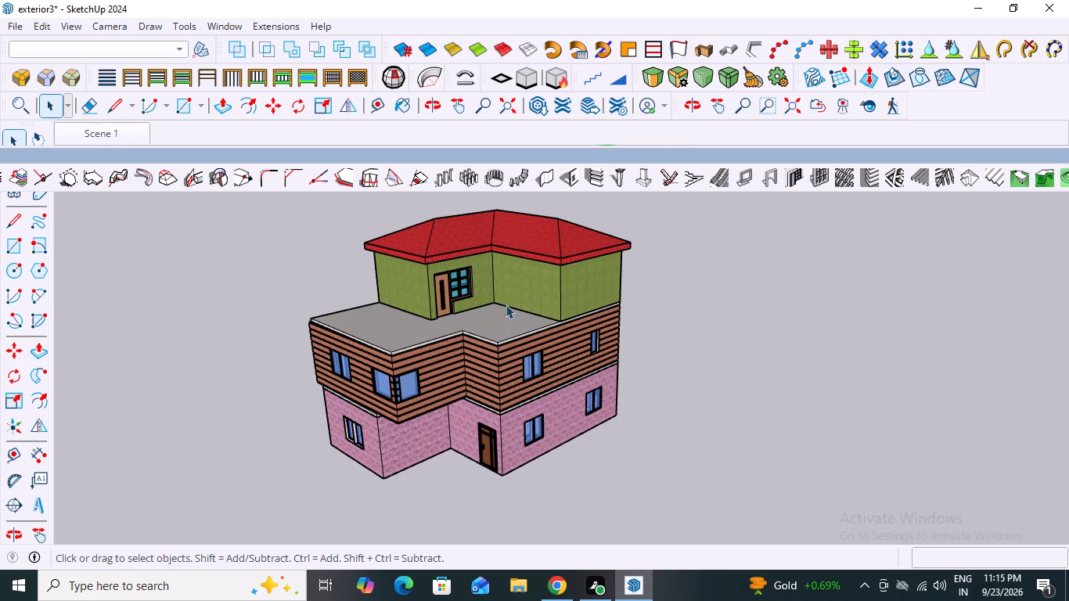
{"action": "scroll", "coordinate": [494, 191], "scroll_direction": "up", "scroll_amount": 3}
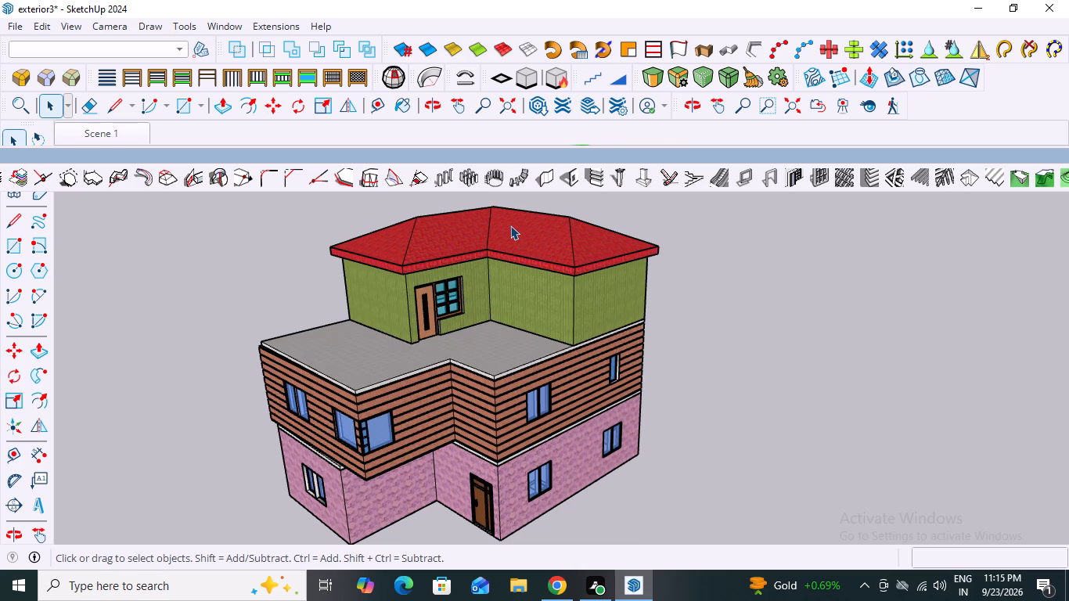
{"action": "right_click", "coordinate": [131, 135]}
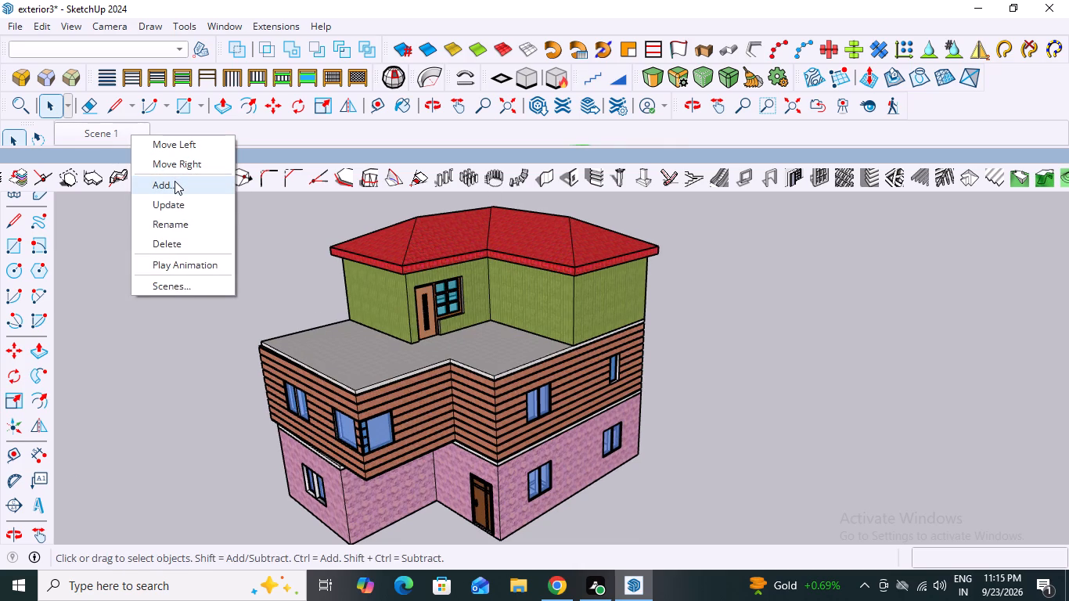
{"action": "left_click", "coordinate": [174, 205]}
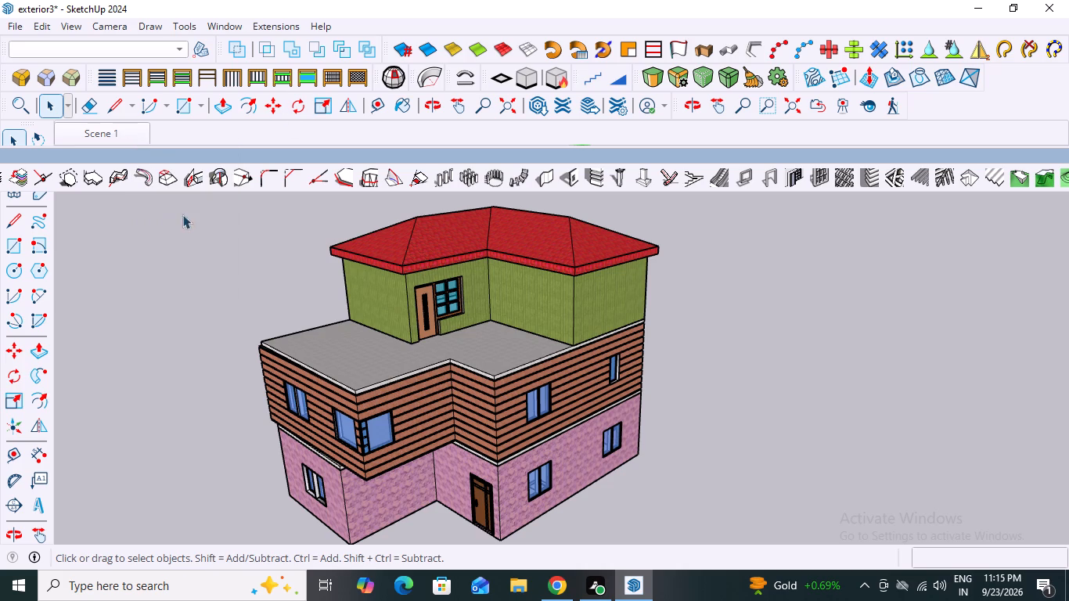
Add a second scene after Scene 1.
{"action": "right_click", "coordinate": [133, 136]}
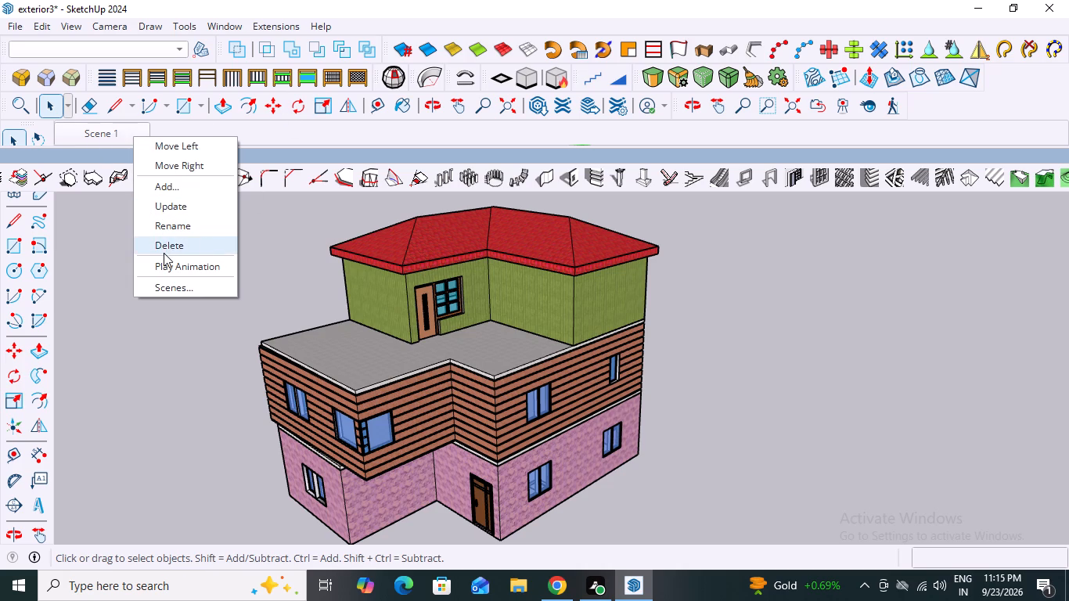
{"action": "left_click", "coordinate": [175, 188]}
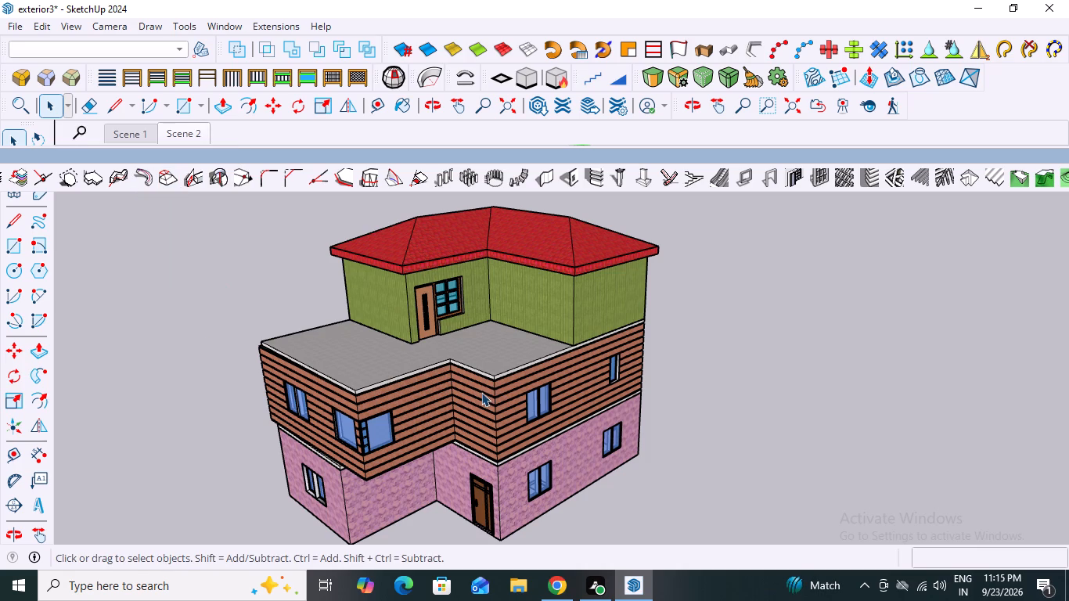
Update Scene 2 with a slightly raised front view of the house, showing the projecting ground-floor room and entrance door.
{"action": "scroll", "coordinate": [514, 401], "scroll_direction": "down", "scroll_amount": 1}
{"action": "middle_click_drag", "start_coordinate": [515, 434], "coordinate": [737, 344]}
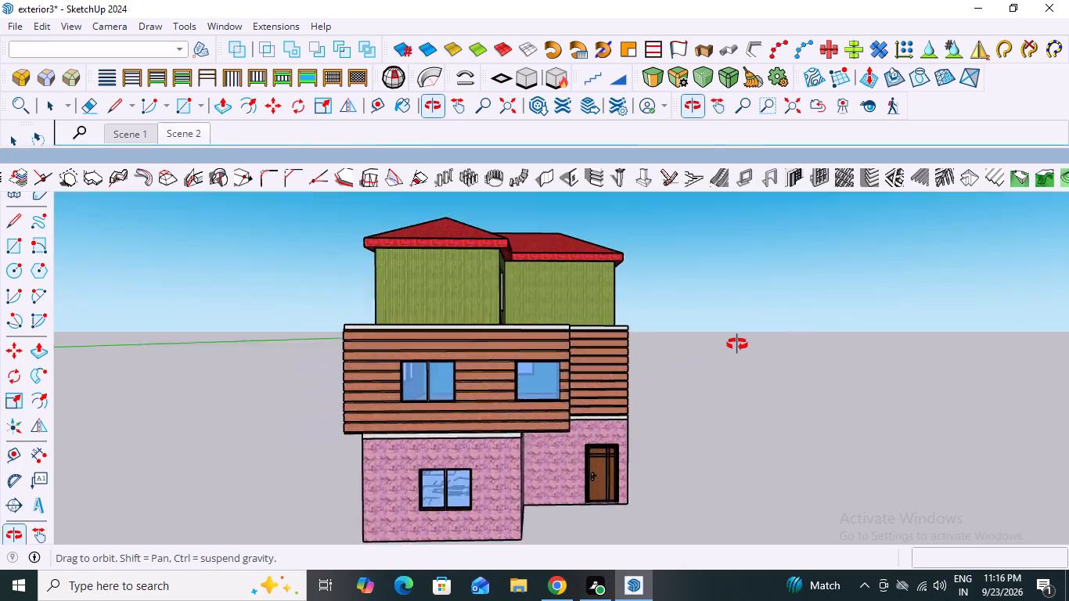
{"action": "middle_click_drag", "start_coordinate": [737, 344], "coordinate": [750, 343]}
{"action": "scroll", "coordinate": [570, 367], "scroll_direction": "up", "scroll_amount": 1}
{"action": "scroll", "coordinate": [570, 367], "scroll_direction": "down", "scroll_amount": 1}
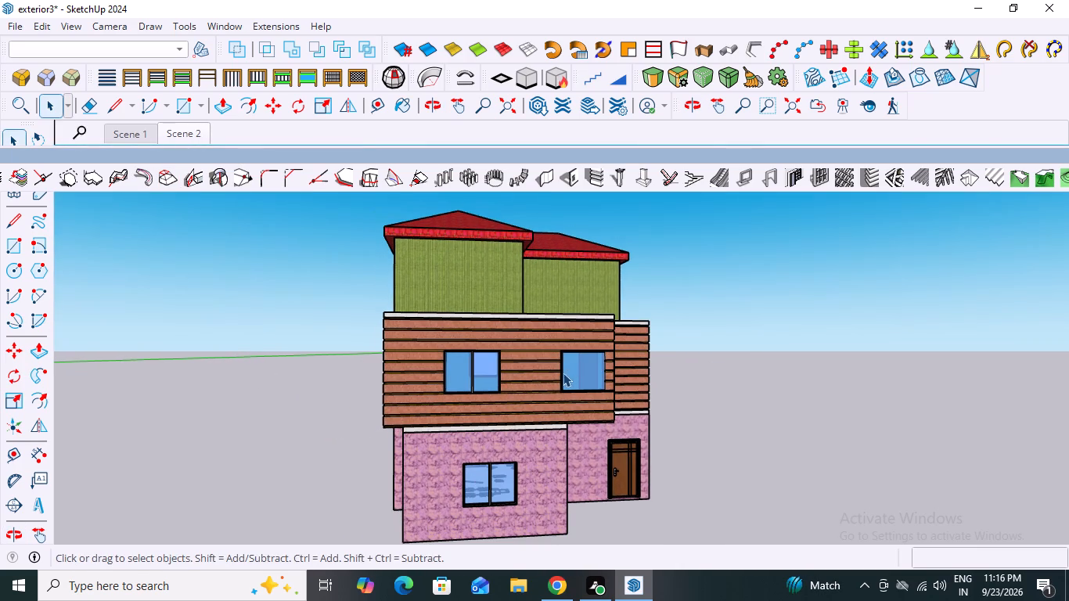
{"action": "scroll", "coordinate": [522, 425], "scroll_direction": "up", "scroll_amount": 1}
{"action": "scroll", "coordinate": [522, 425], "scroll_direction": "down", "scroll_amount": 1}
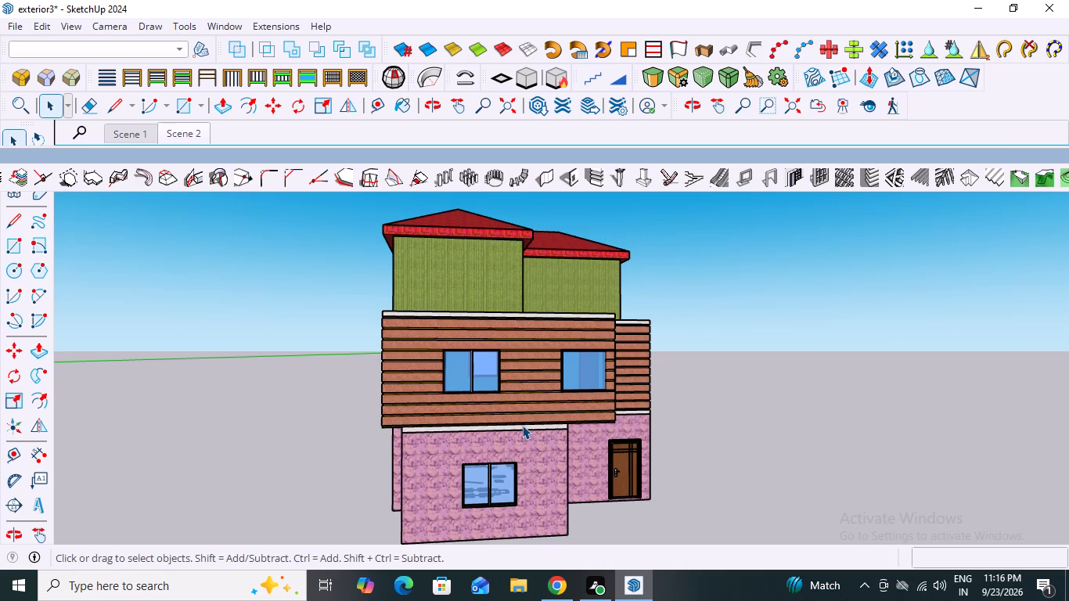
{"action": "middle_click_drag", "start_coordinate": [522, 425], "coordinate": [513, 427]}
{"action": "middle_click_drag", "start_coordinate": [513, 427], "coordinate": [466, 438]}
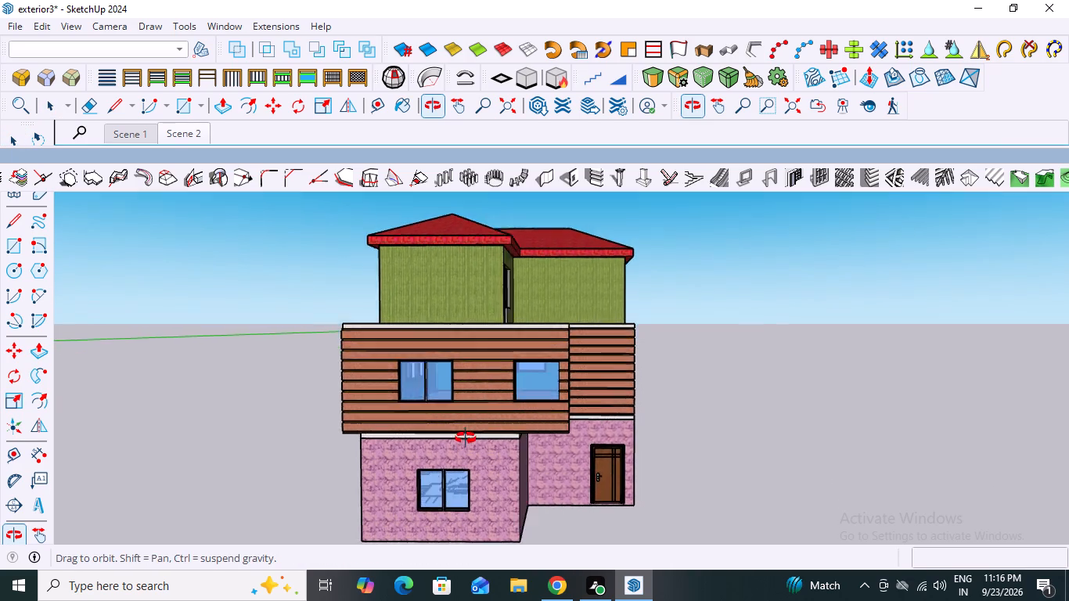
{"action": "middle_click_drag", "start_coordinate": [466, 438], "coordinate": [471, 456]}
{"action": "scroll", "coordinate": [479, 436], "scroll_direction": "down", "scroll_amount": 6}
{"action": "scroll", "coordinate": [497, 483], "scroll_direction": "up", "scroll_amount": 4}
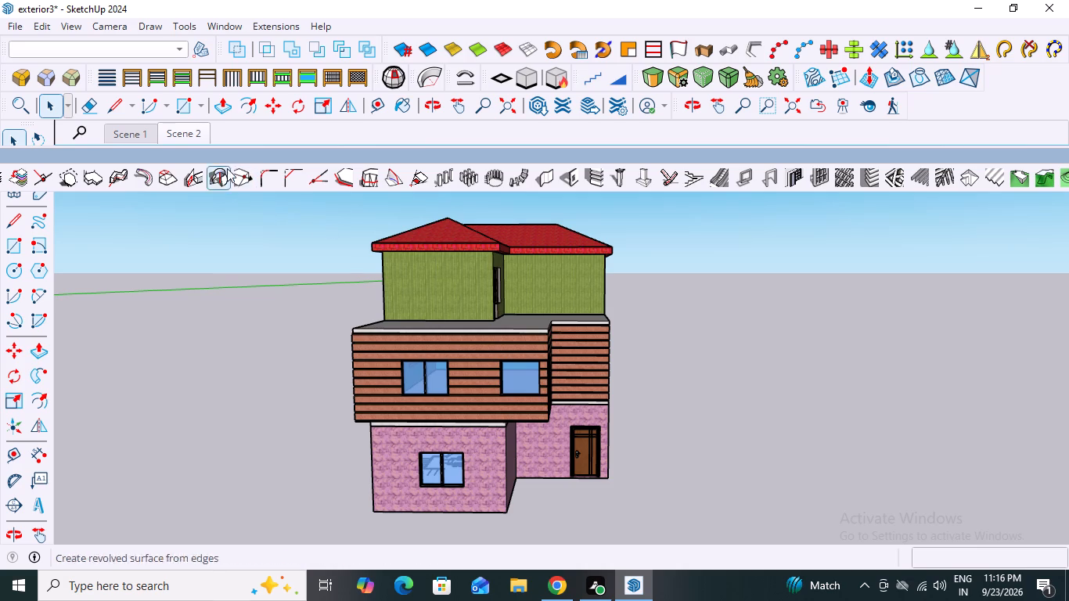
{"action": "right_click", "coordinate": [201, 134]}
{"action": "left_click", "coordinate": [237, 203]}
Add a third scene after Scene 2, showing the long side with the wide middle-floor window and the ground-floor door.
{"action": "middle_click_drag", "start_coordinate": [373, 359], "coordinate": [655, 369]}
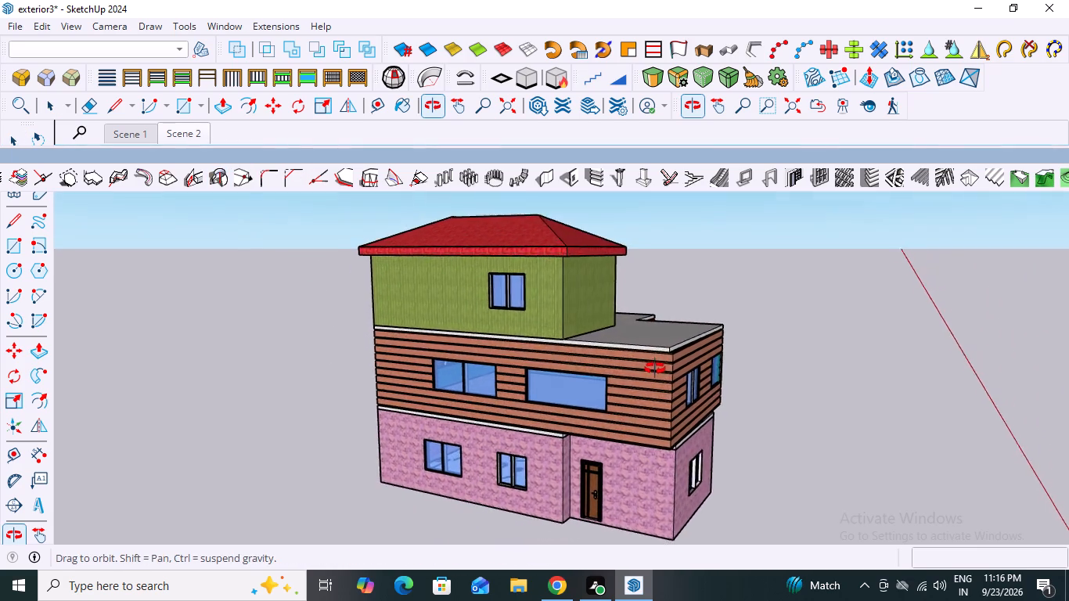
{"action": "middle_click_drag", "start_coordinate": [655, 369], "coordinate": [668, 365]}
{"action": "scroll", "coordinate": [668, 365], "scroll_direction": "up", "scroll_amount": 1}
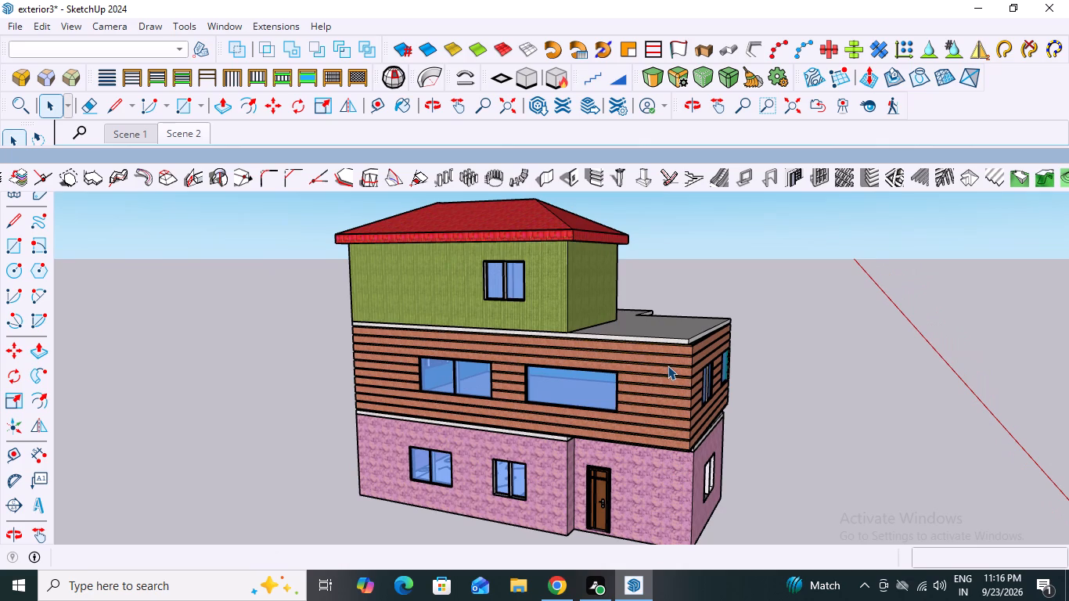
{"action": "scroll", "coordinate": [665, 366], "scroll_direction": "down", "scroll_amount": 1}
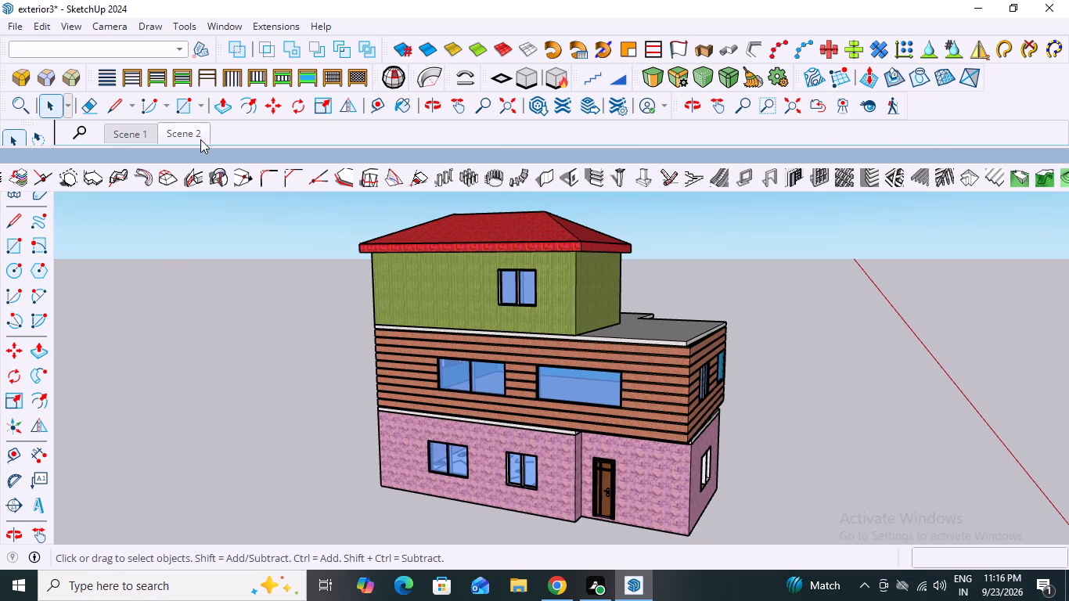
{"action": "scroll", "coordinate": [609, 333], "scroll_direction": "up", "scroll_amount": 1}
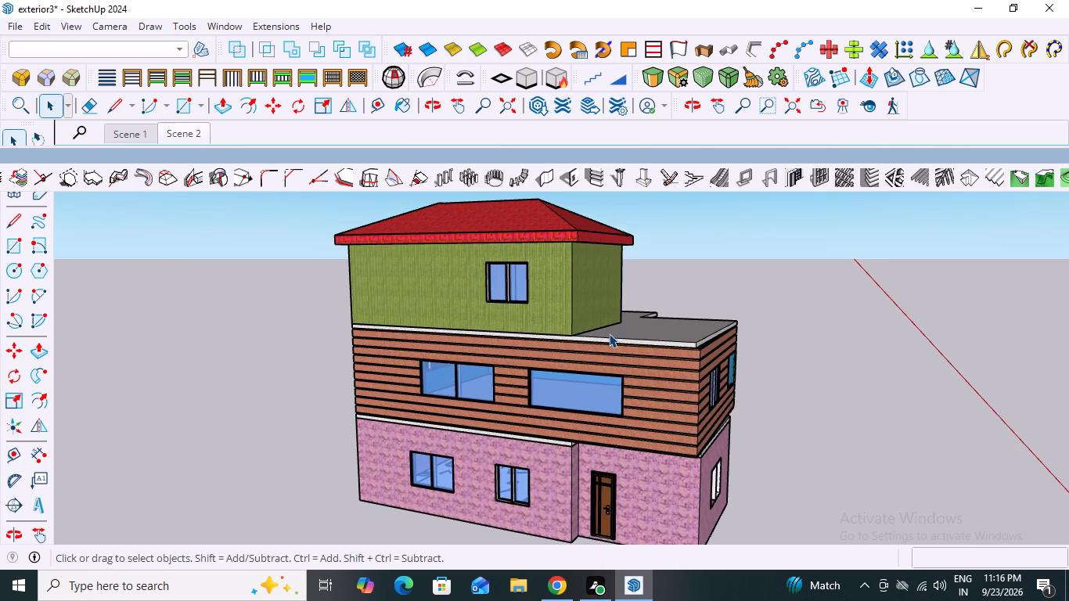
{"action": "middle_click_drag", "start_coordinate": [611, 334], "coordinate": [623, 332]}
{"action": "scroll", "coordinate": [622, 332], "scroll_direction": "down", "scroll_amount": 1}
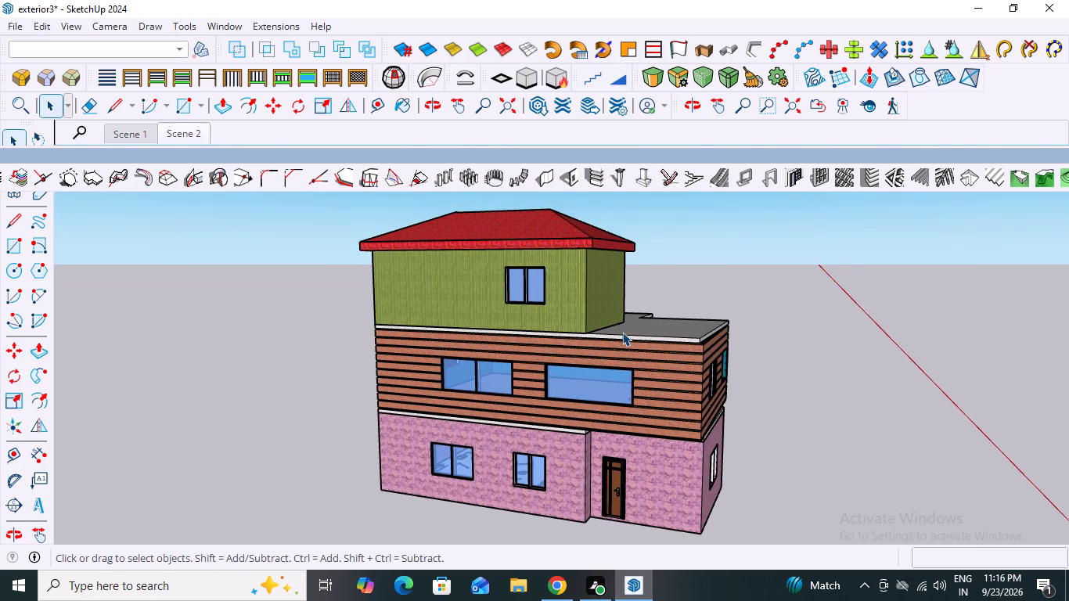
{"action": "scroll", "coordinate": [735, 392], "scroll_direction": "up", "scroll_amount": 1}
{"action": "scroll", "coordinate": [735, 392], "scroll_direction": "down", "scroll_amount": 1}
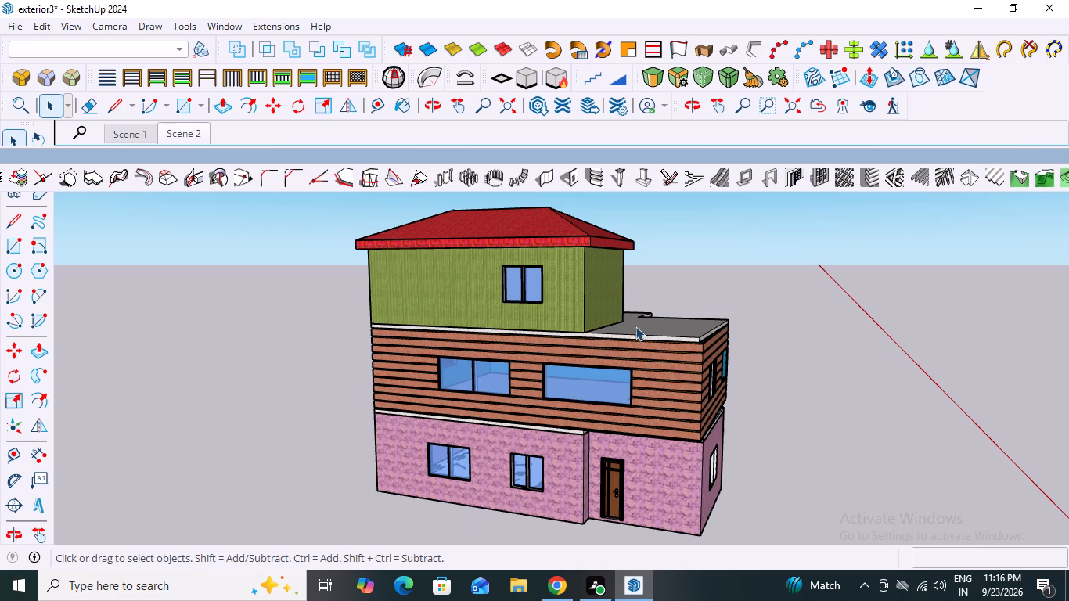
{"action": "right_click", "coordinate": [196, 128]}
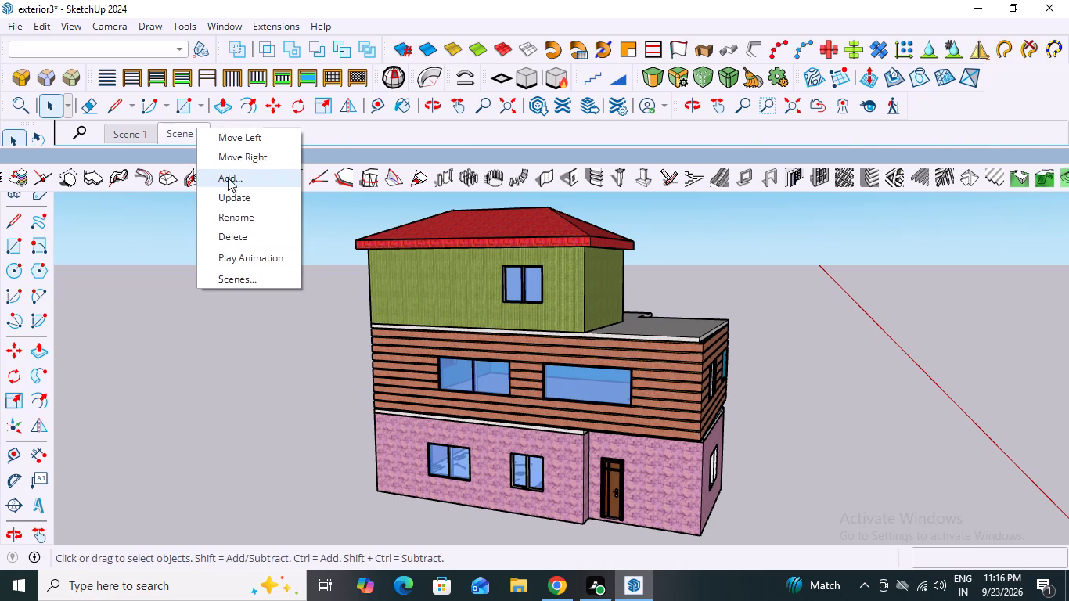
{"action": "left_click", "coordinate": [235, 173]}
Add a fourth scene after Scene 3, showing the corner view of the house with three ground-floor windows on the nearer wall.
{"action": "middle_click_drag", "start_coordinate": [298, 300], "coordinate": [701, 406]}
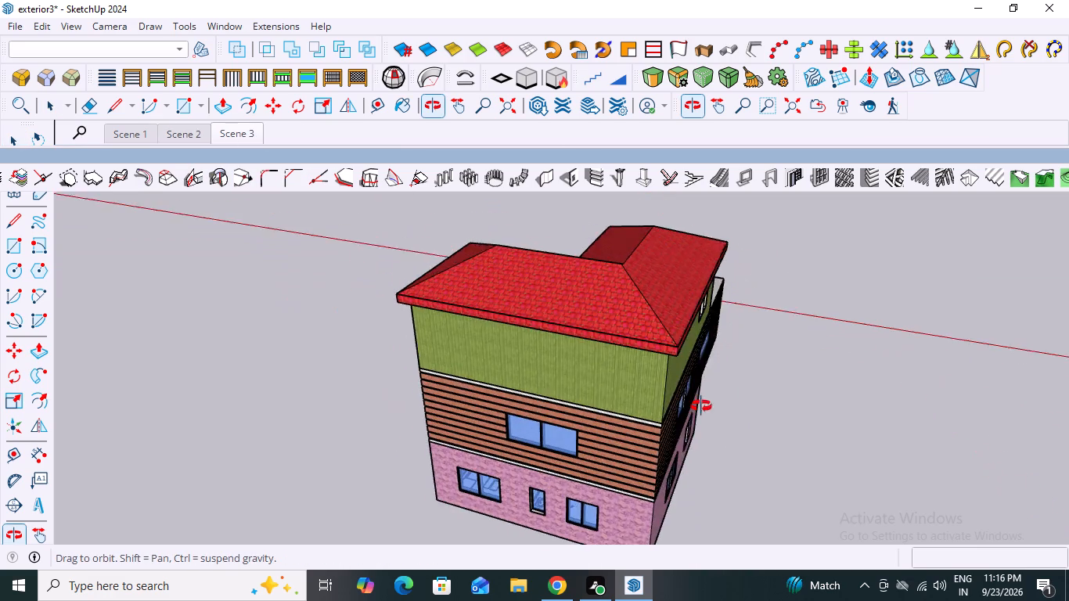
{"action": "middle_click_drag", "start_coordinate": [701, 406], "coordinate": [645, 322]}
{"action": "scroll", "coordinate": [609, 251], "scroll_direction": "up", "scroll_amount": 1}
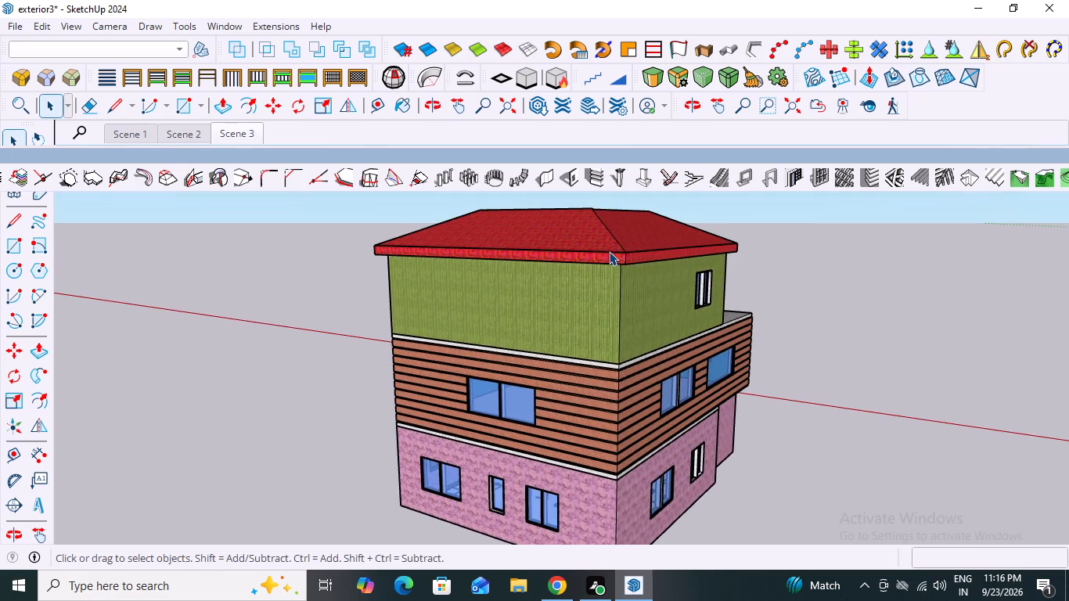
{"action": "scroll", "coordinate": [609, 251], "scroll_direction": "down", "scroll_amount": 1}
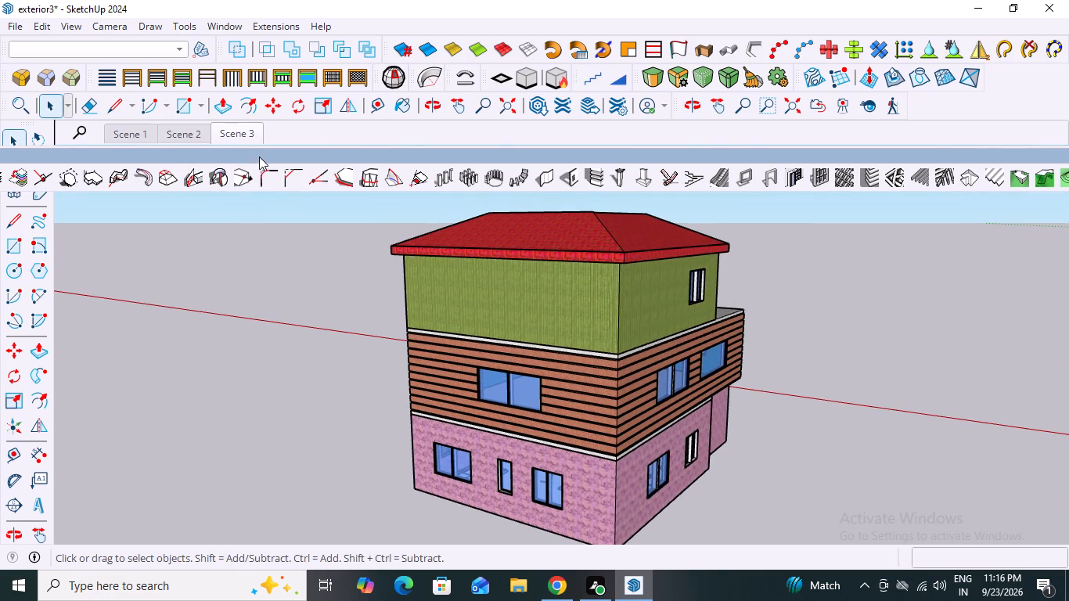
{"action": "right_click", "coordinate": [241, 136]}
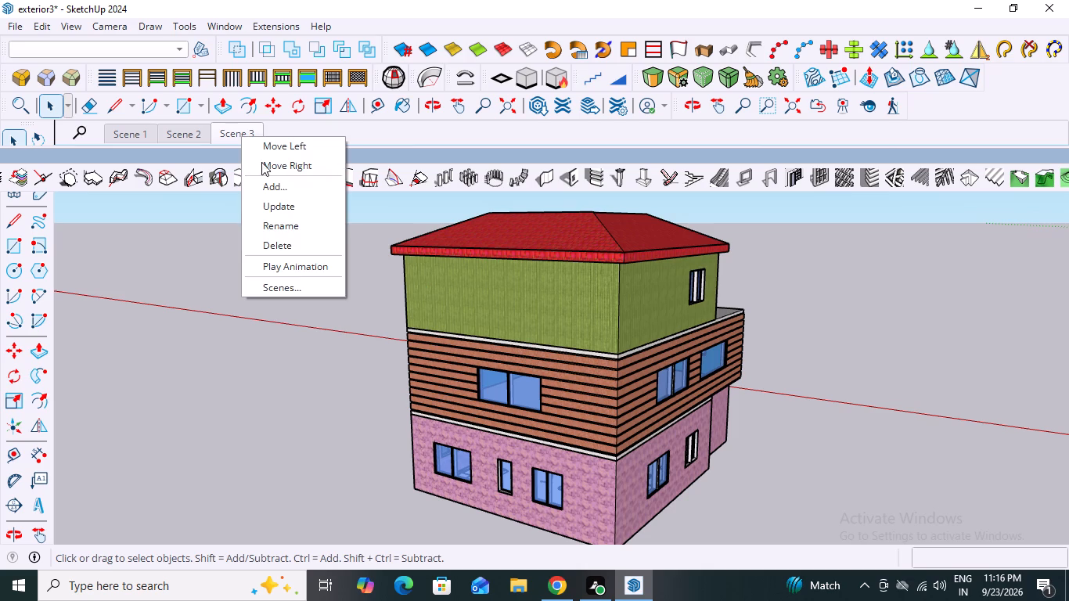
{"action": "left_click", "coordinate": [279, 185]}
Play the scene animation to preview the saved views, and close it while Scene 2 is showing.
{"action": "scroll", "coordinate": [241, 294], "scroll_direction": "down", "scroll_amount": 2}
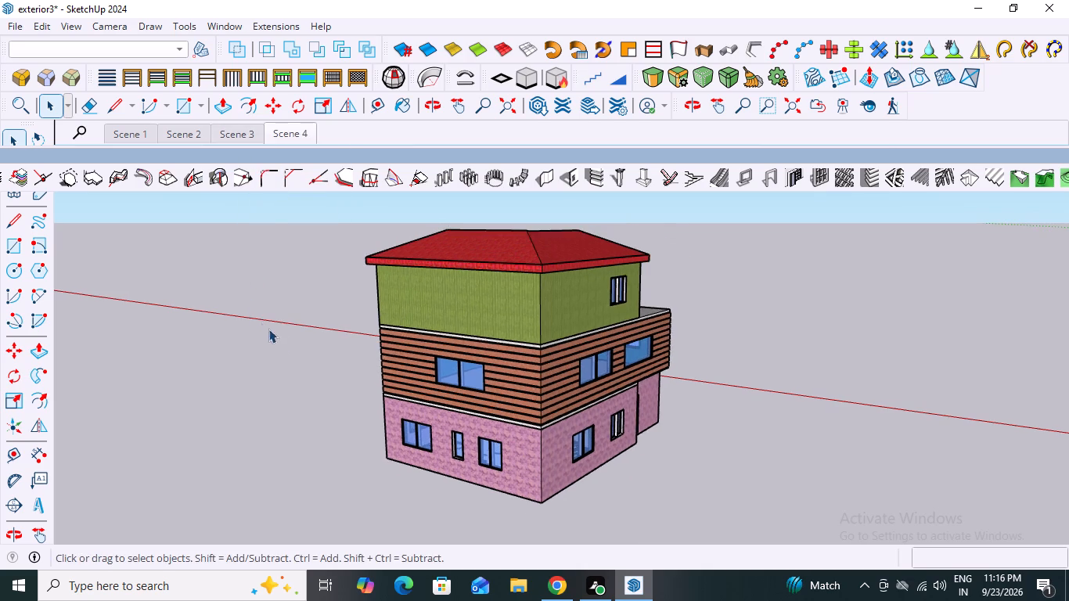
{"action": "scroll", "coordinate": [426, 351], "scroll_direction": "down", "scroll_amount": 2}
{"action": "scroll", "coordinate": [462, 349], "scroll_direction": "up", "scroll_amount": 2}
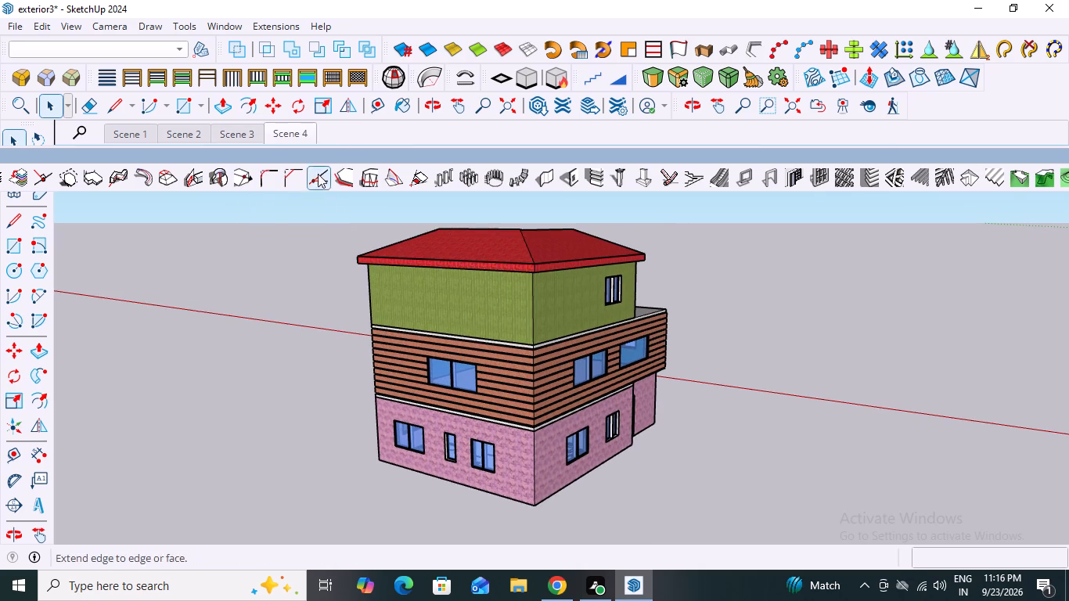
{"action": "right_click", "coordinate": [304, 138]}
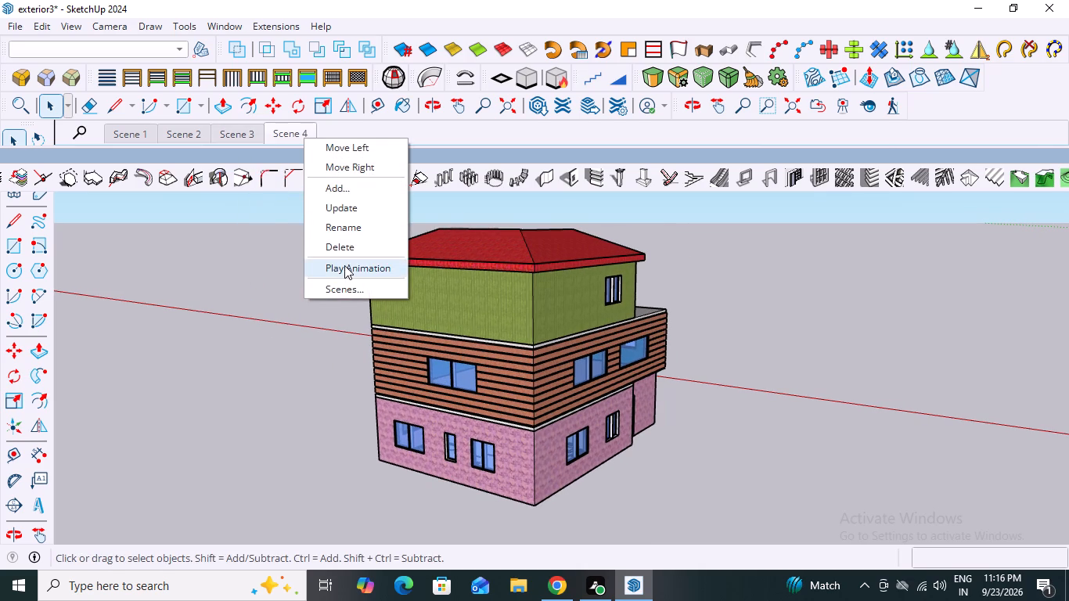
{"action": "left_click", "coordinate": [344, 265]}
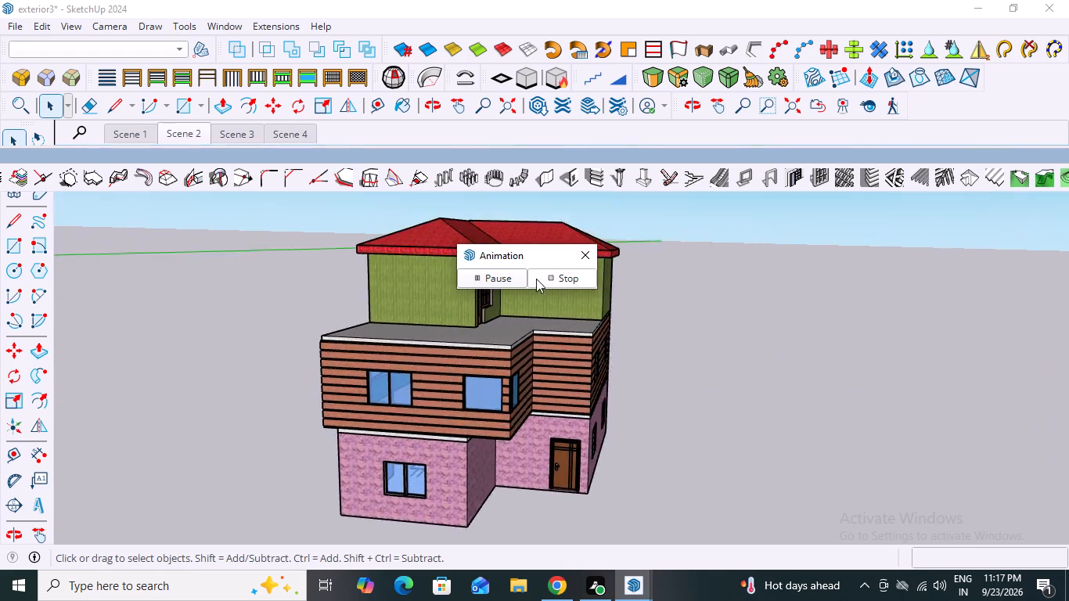
{"action": "left_click", "coordinate": [583, 252]}
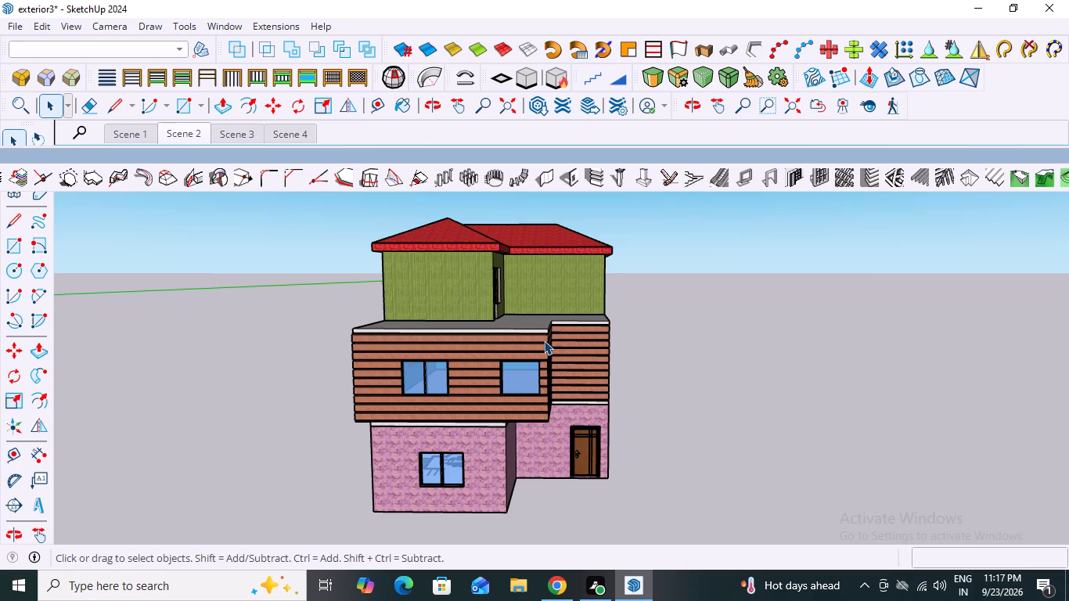
Examine the house from the terrace side and the front corner, checking the roof, terrace and wall finishes.
{"action": "scroll", "coordinate": [544, 340], "scroll_direction": "down", "scroll_amount": 2}
{"action": "middle_click_drag", "start_coordinate": [583, 341], "coordinate": [333, 405]}
{"action": "scroll", "coordinate": [478, 355], "scroll_direction": "up", "scroll_amount": 3}
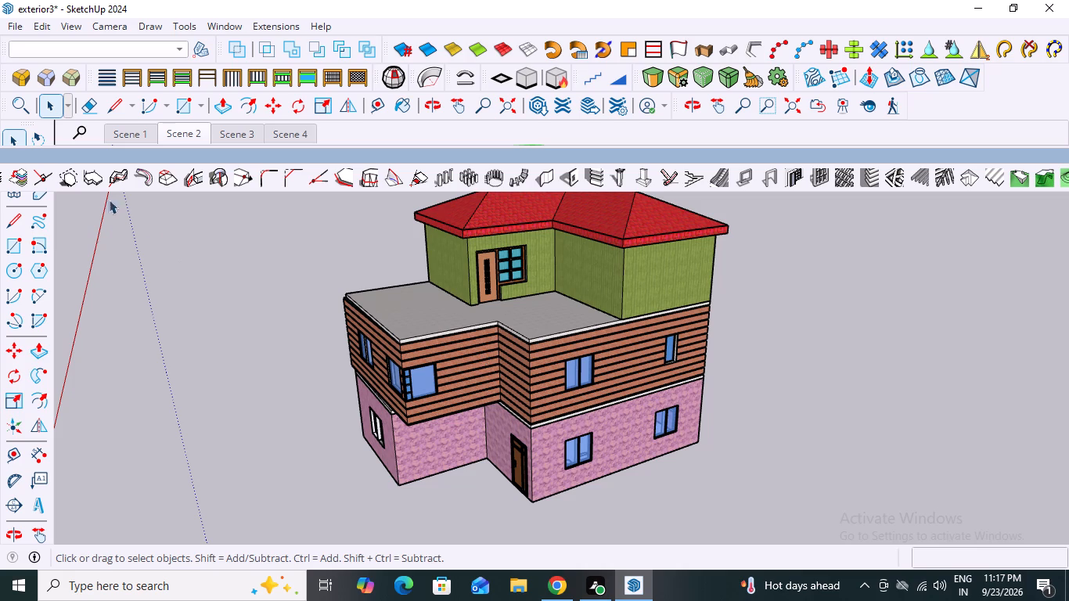
{"action": "scroll", "coordinate": [158, 224], "scroll_direction": "down", "scroll_amount": 4}
{"action": "scroll", "coordinate": [375, 230], "scroll_direction": "up", "scroll_amount": 2}
{"action": "scroll", "coordinate": [250, 286], "scroll_direction": "down", "scroll_amount": 7}
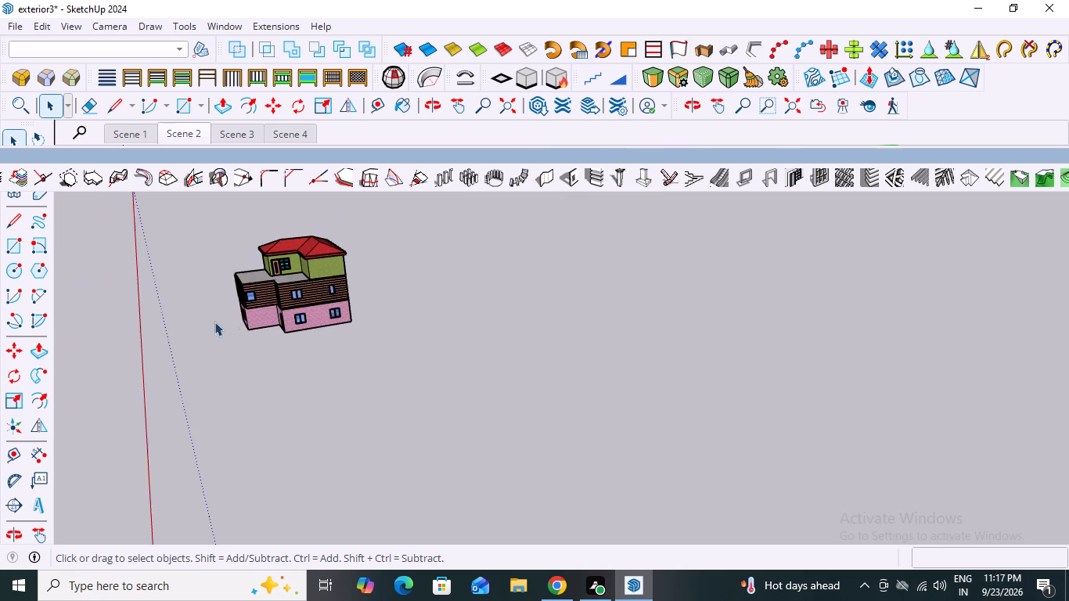
{"action": "middle_click_drag", "start_coordinate": [203, 311], "coordinate": [433, 315]}
{"action": "scroll", "coordinate": [681, 354], "scroll_direction": "up", "scroll_amount": 6}
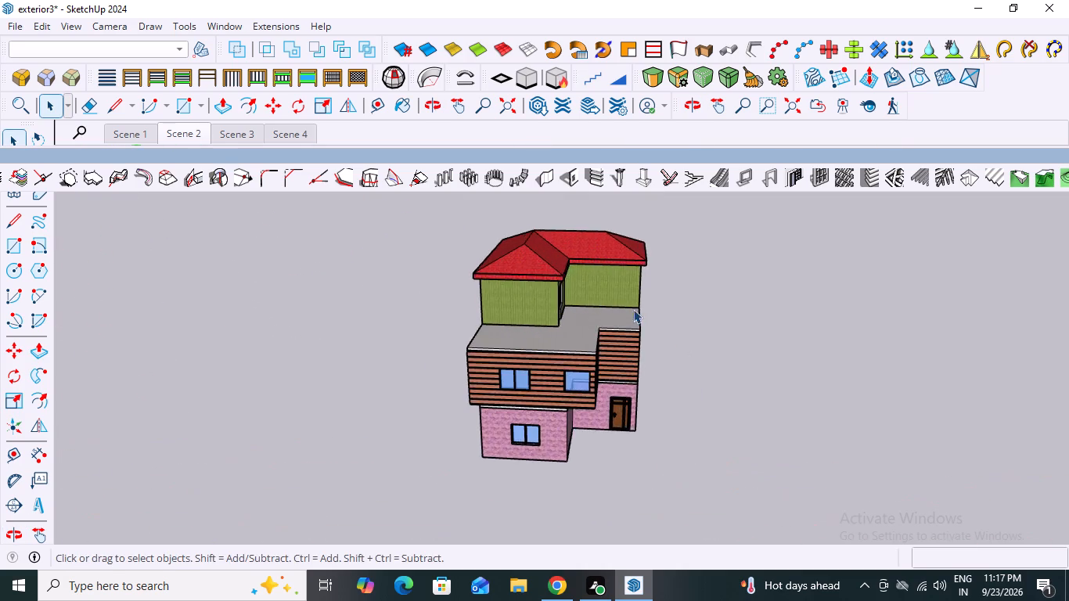
{"action": "middle_click_drag", "start_coordinate": [634, 309], "coordinate": [692, 283]}
{"action": "scroll", "coordinate": [692, 283], "scroll_direction": "up", "scroll_amount": 3}
{"action": "scroll", "coordinate": [635, 319], "scroll_direction": "down", "scroll_amount": 8}
{"action": "middle_click_drag", "start_coordinate": [573, 383], "coordinate": [549, 380]}
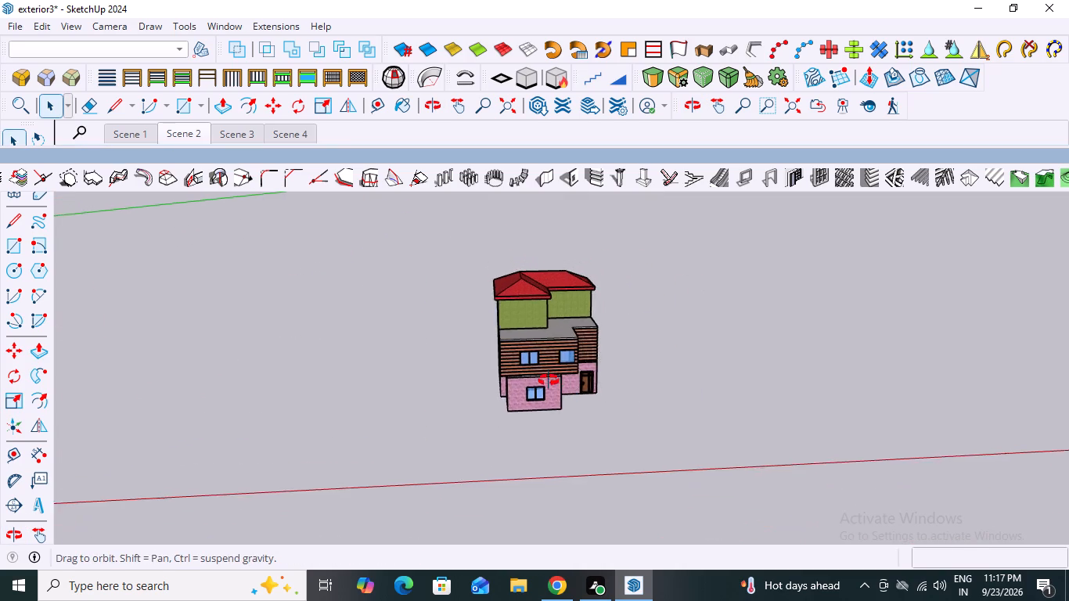
{"action": "middle_click_drag", "start_coordinate": [549, 380], "coordinate": [430, 358]}
{"action": "scroll", "coordinate": [431, 358], "scroll_direction": "up", "scroll_amount": 2}
{"action": "scroll", "coordinate": [591, 304], "scroll_direction": "up", "scroll_amount": 4}
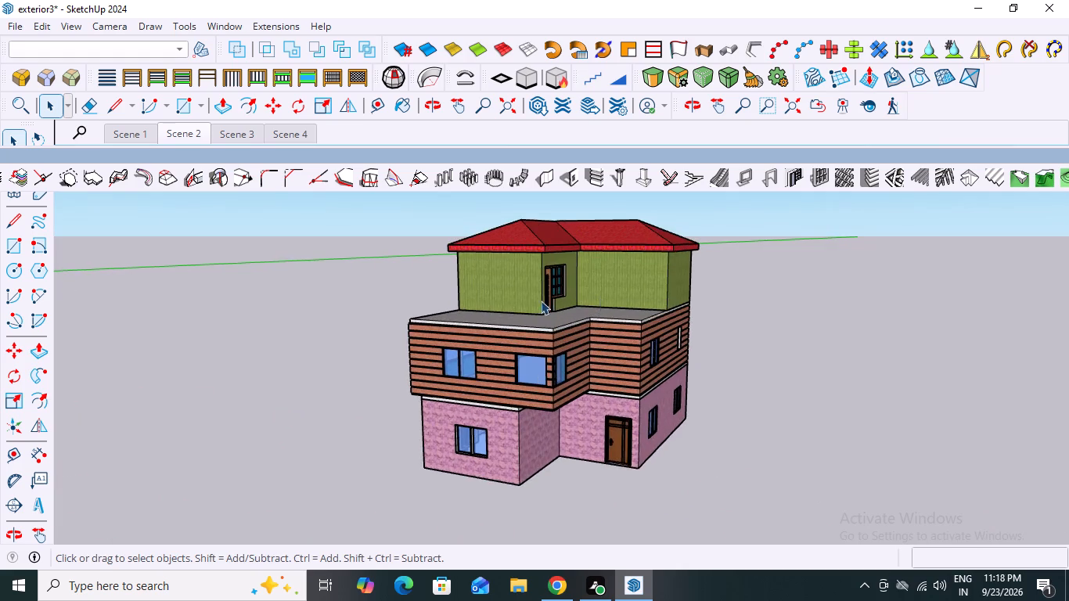
Inspect the front facade closely, including the projecting ground-floor room and the entrance door.
{"action": "scroll", "coordinate": [342, 314], "scroll_direction": "down", "scroll_amount": 6}
{"action": "middle_click_drag", "start_coordinate": [401, 388], "coordinate": [562, 422]}
{"action": "scroll", "coordinate": [428, 412], "scroll_direction": "up", "scroll_amount": 3}
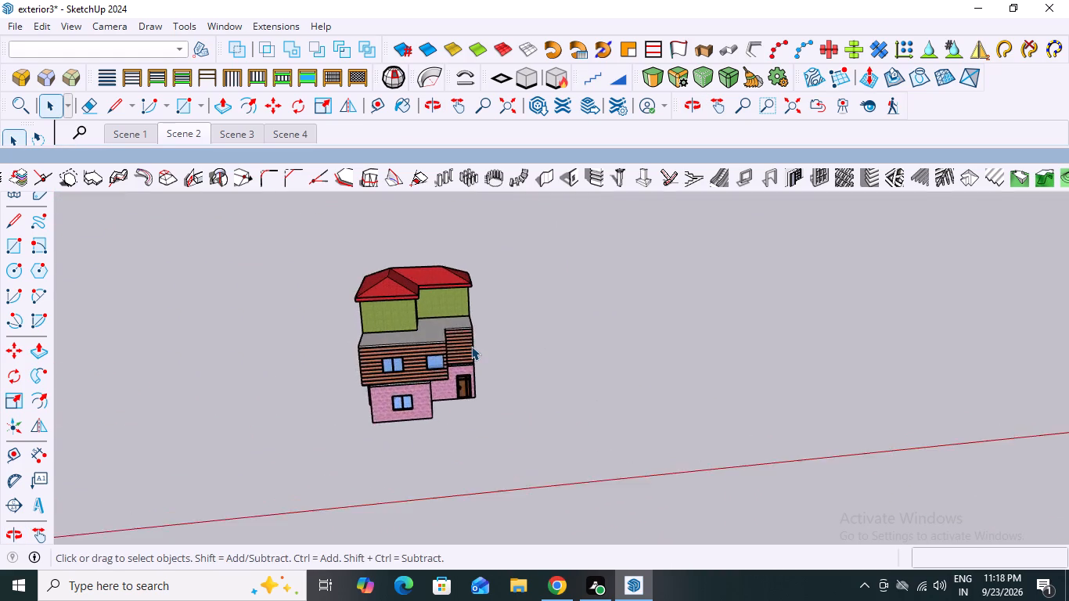
{"action": "scroll", "coordinate": [471, 346], "scroll_direction": "up", "scroll_amount": 3}
{"action": "middle_click_drag", "start_coordinate": [366, 355], "coordinate": [356, 296]}
{"action": "scroll", "coordinate": [426, 299], "scroll_direction": "up", "scroll_amount": 3}
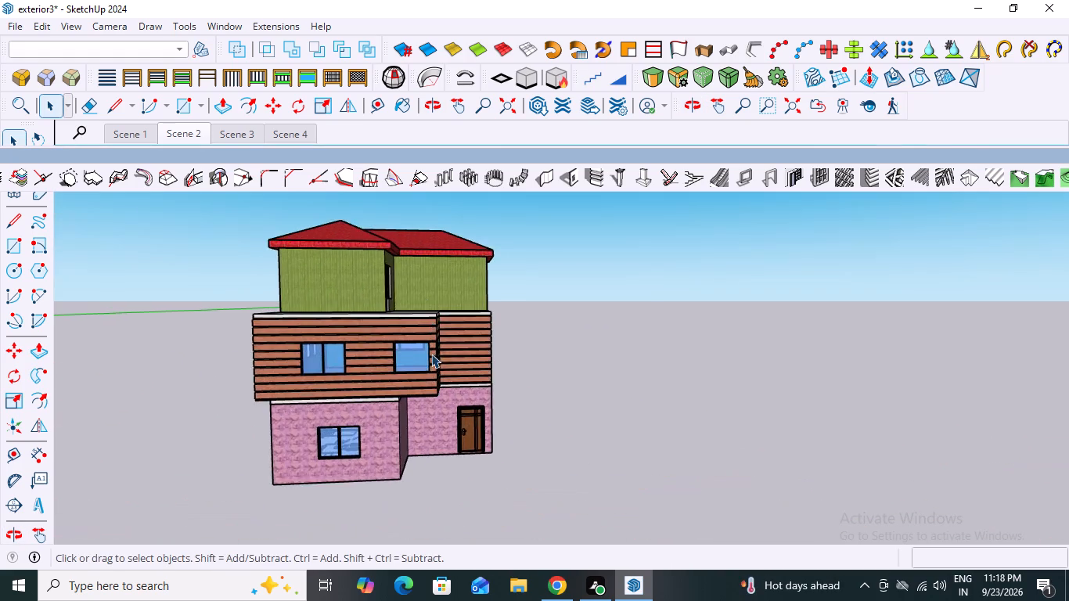
{"action": "scroll", "coordinate": [431, 354], "scroll_direction": "up", "scroll_amount": 2}
{"action": "middle_click_drag", "start_coordinate": [421, 362], "coordinate": [435, 365]}
{"action": "scroll", "coordinate": [503, 486], "scroll_direction": "up", "scroll_amount": 4}
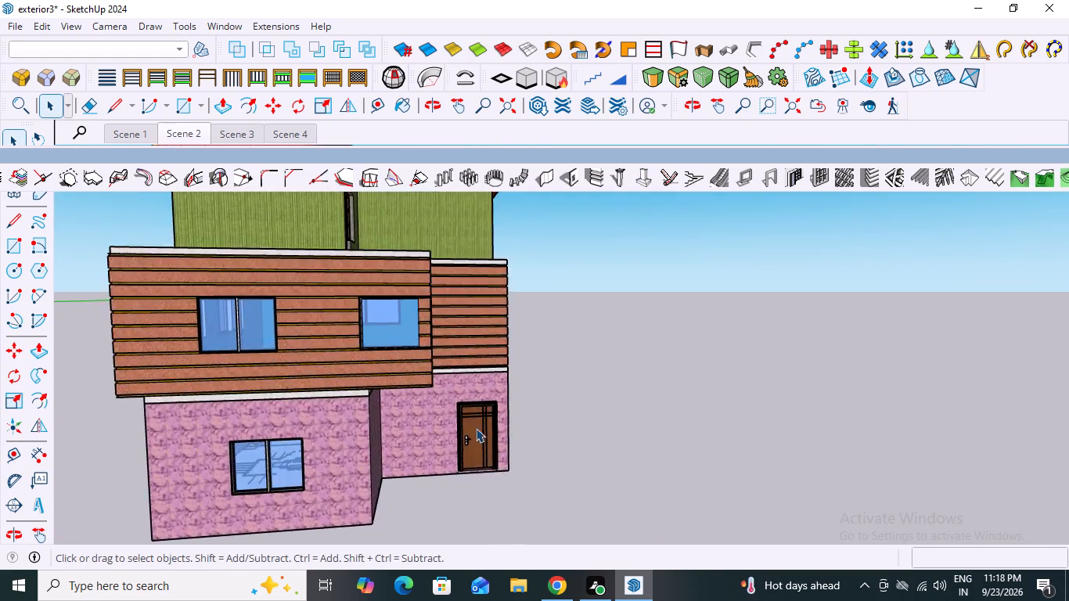
{"action": "scroll", "coordinate": [476, 428], "scroll_direction": "up", "scroll_amount": 6}
{"action": "scroll", "coordinate": [486, 433], "scroll_direction": "down", "scroll_amount": 18}
{"action": "middle_click", "coordinate": [486, 433]}
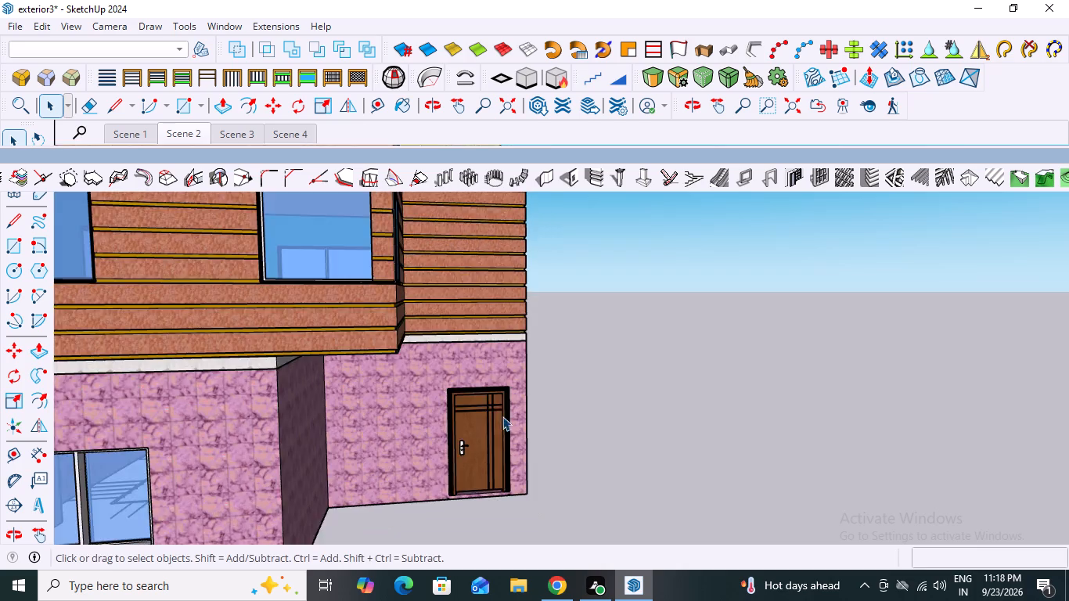
{"action": "scroll", "coordinate": [506, 408], "scroll_direction": "down", "scroll_amount": 13}
{"action": "middle_click_drag", "start_coordinate": [466, 422], "coordinate": [350, 423]}
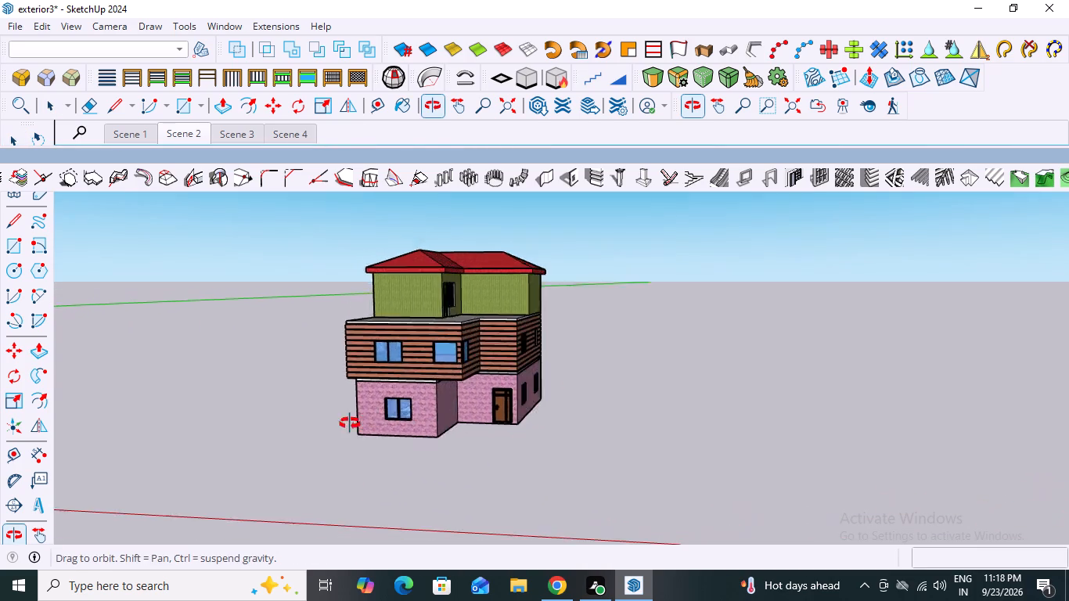
{"action": "middle_click_drag", "start_coordinate": [350, 423], "coordinate": [486, 434]}
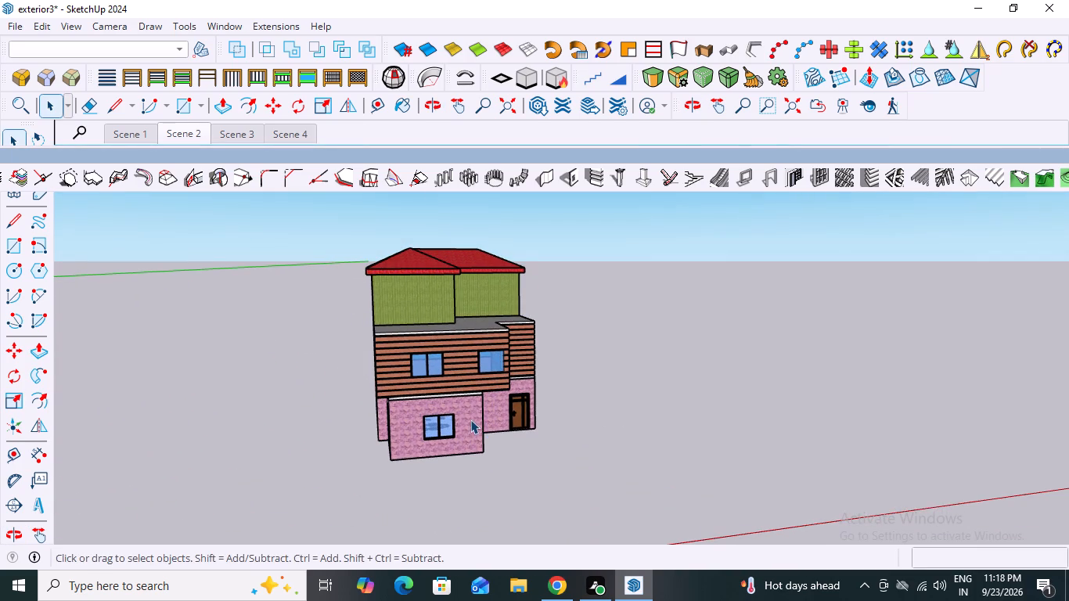
Review the whole exterior from the front and from a raised corner above the terrace.
{"action": "scroll", "coordinate": [470, 419], "scroll_direction": "up", "scroll_amount": 1}
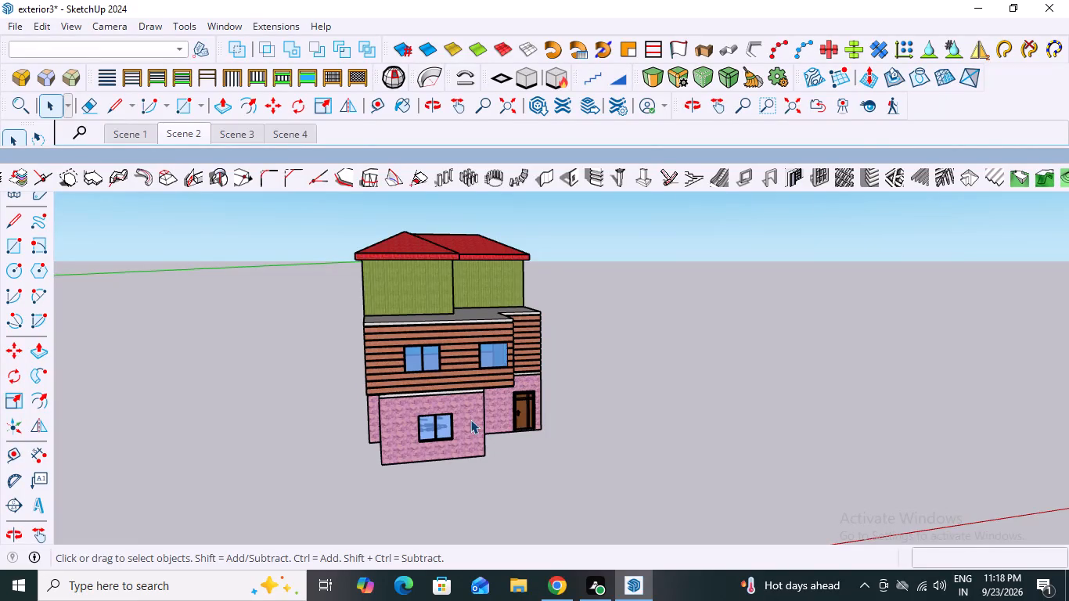
{"action": "middle_click_drag", "start_coordinate": [438, 347], "coordinate": [407, 339]}
{"action": "scroll", "coordinate": [454, 237], "scroll_direction": "up", "scroll_amount": 2}
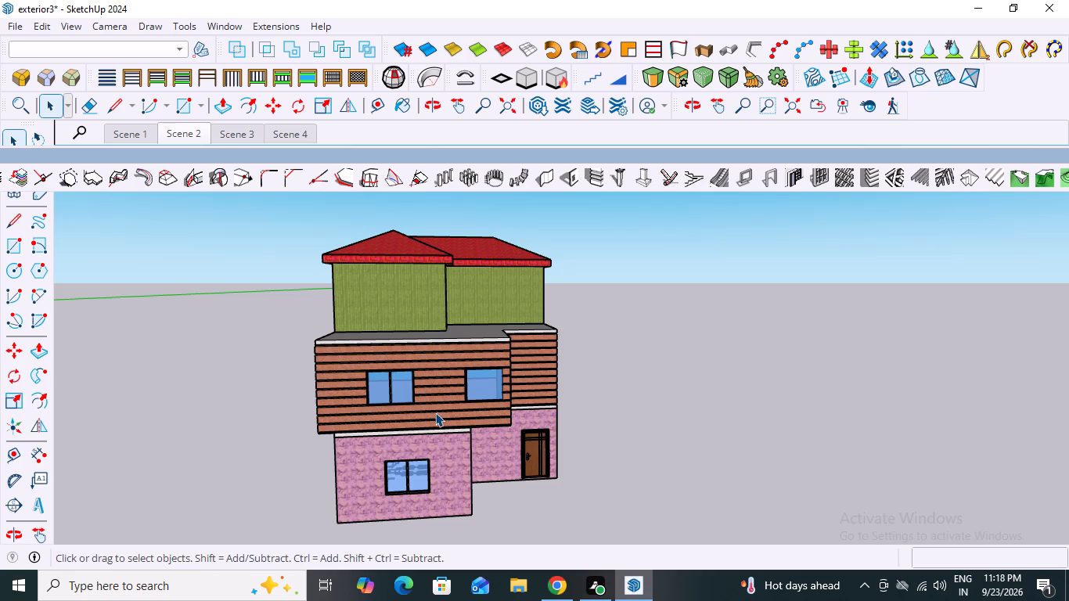
{"action": "scroll", "coordinate": [428, 394], "scroll_direction": "down", "scroll_amount": 4}
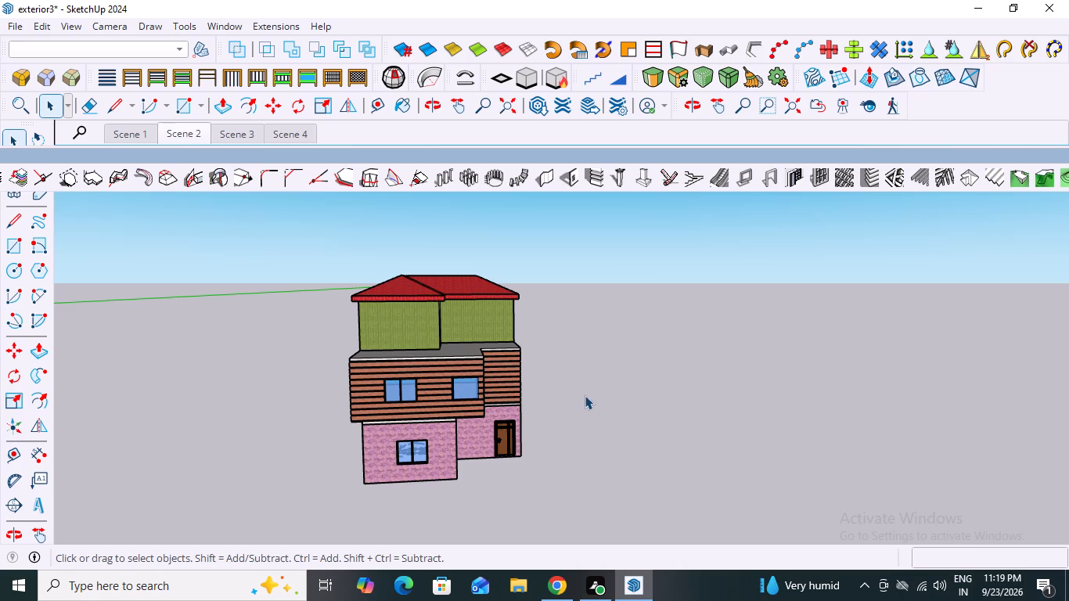
{"action": "scroll", "coordinate": [585, 395], "scroll_direction": "up", "scroll_amount": 1}
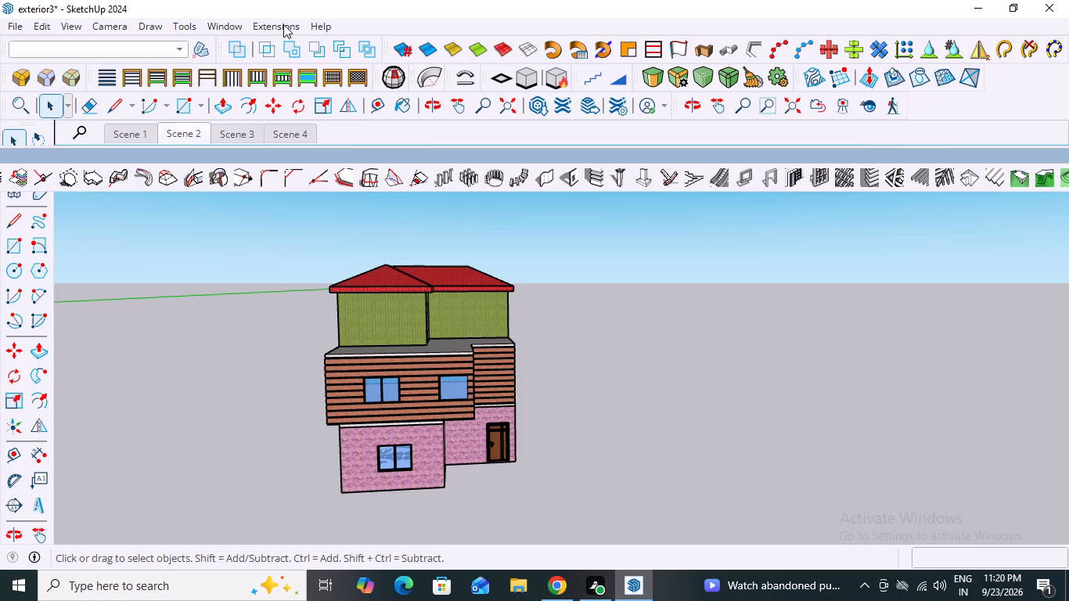
{"action": "scroll", "coordinate": [458, 315], "scroll_direction": "down", "scroll_amount": 2}
{"action": "middle_click_drag", "start_coordinate": [498, 354], "coordinate": [286, 387]}
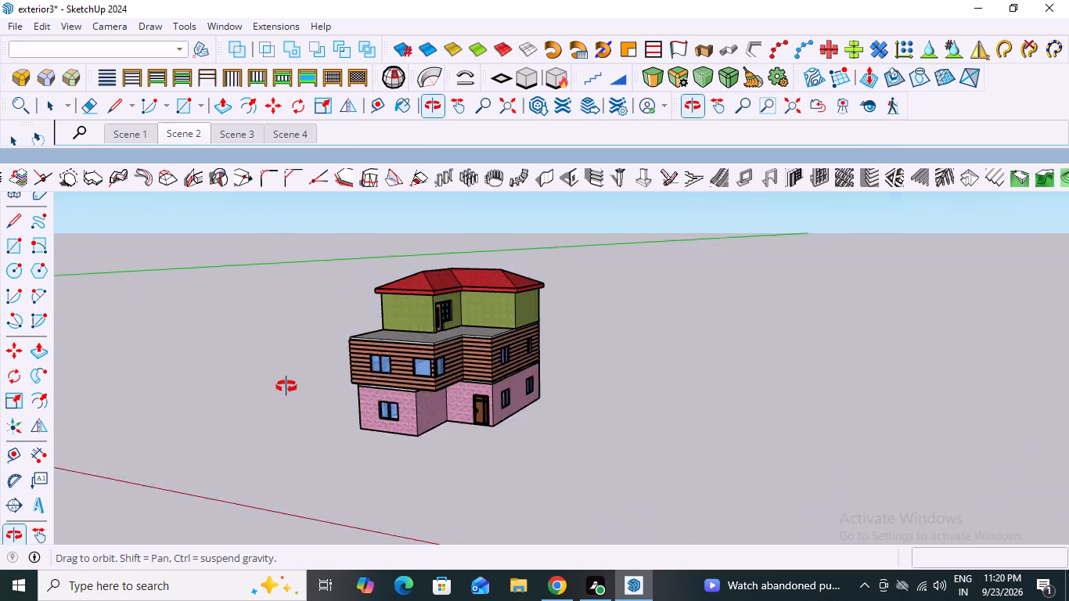
{"action": "middle_click_drag", "start_coordinate": [286, 387], "coordinate": [362, 391]}
{"action": "scroll", "coordinate": [492, 345], "scroll_direction": "up", "scroll_amount": 6}
{"action": "middle_click_drag", "start_coordinate": [398, 298], "coordinate": [437, 315]}
{"action": "scroll", "coordinate": [435, 315], "scroll_direction": "up", "scroll_amount": 1}
{"action": "scroll", "coordinate": [435, 315], "scroll_direction": "down", "scroll_amount": 2}
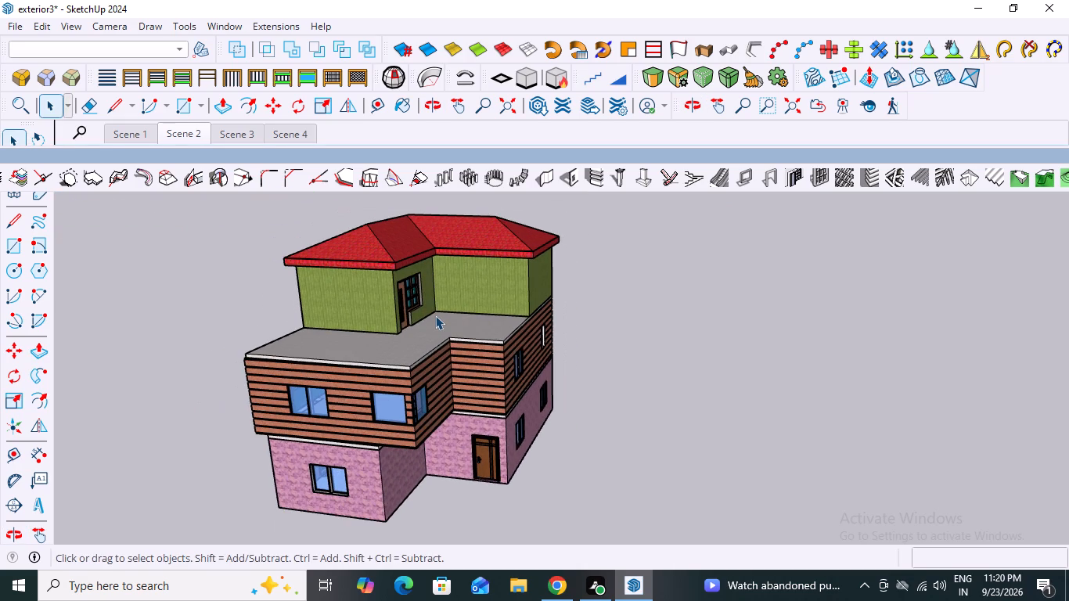
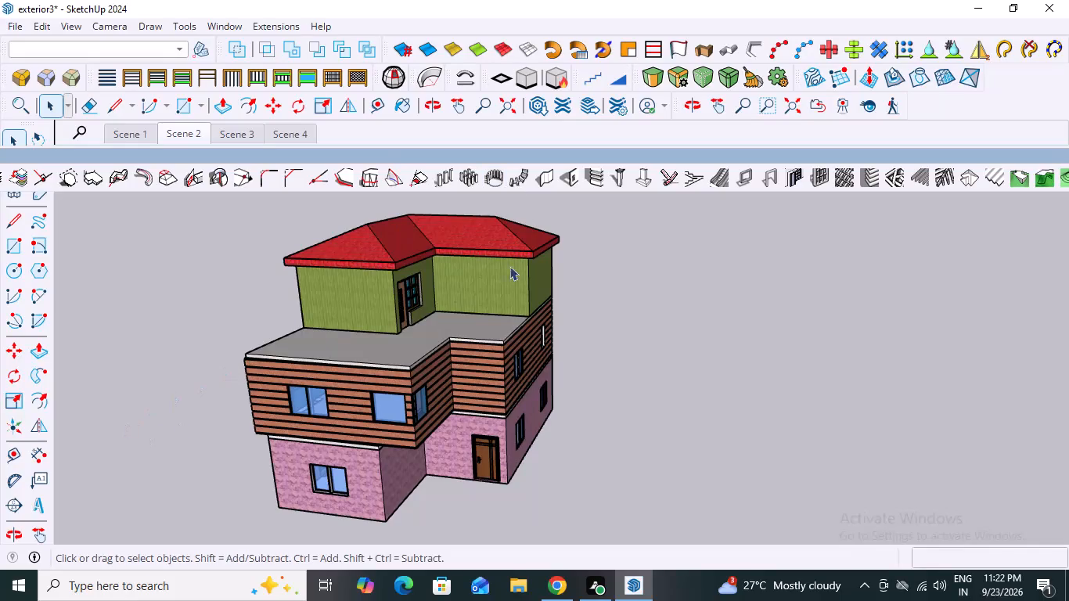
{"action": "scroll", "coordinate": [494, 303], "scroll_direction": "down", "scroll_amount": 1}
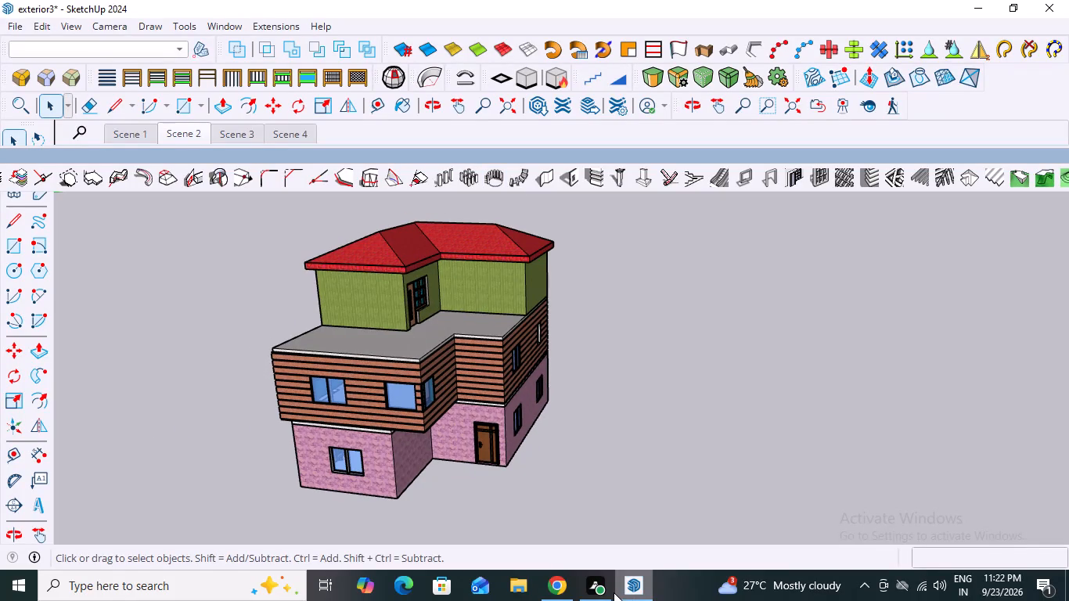
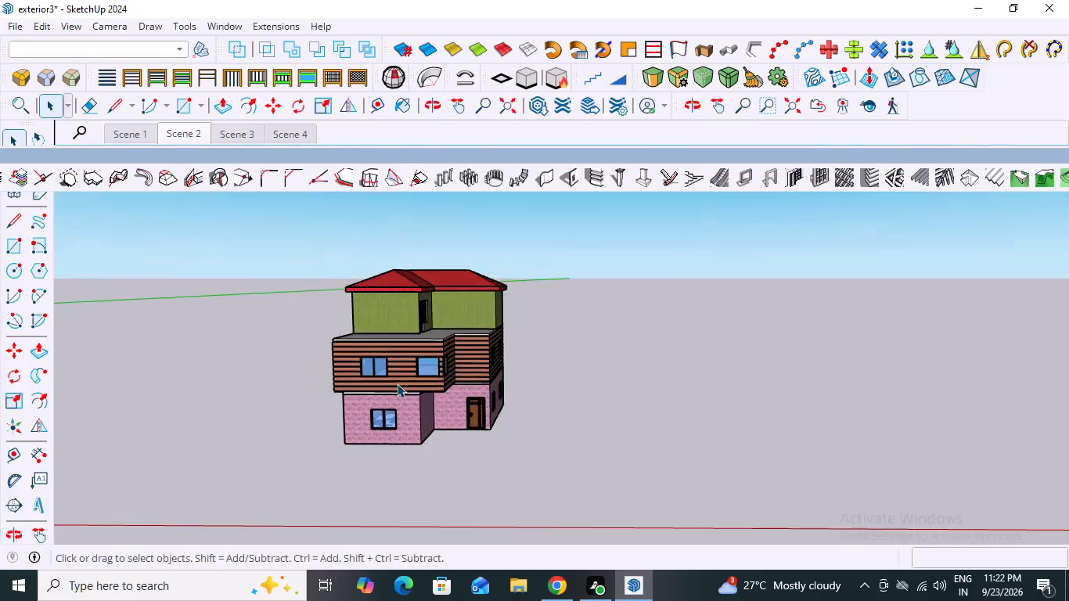
Examine the house's window and entrance-door sides from several angles and distances.
{"action": "scroll", "coordinate": [397, 383], "scroll_direction": "up", "scroll_amount": 6}
{"action": "middle_click_drag", "start_coordinate": [447, 349], "coordinate": [419, 354]}
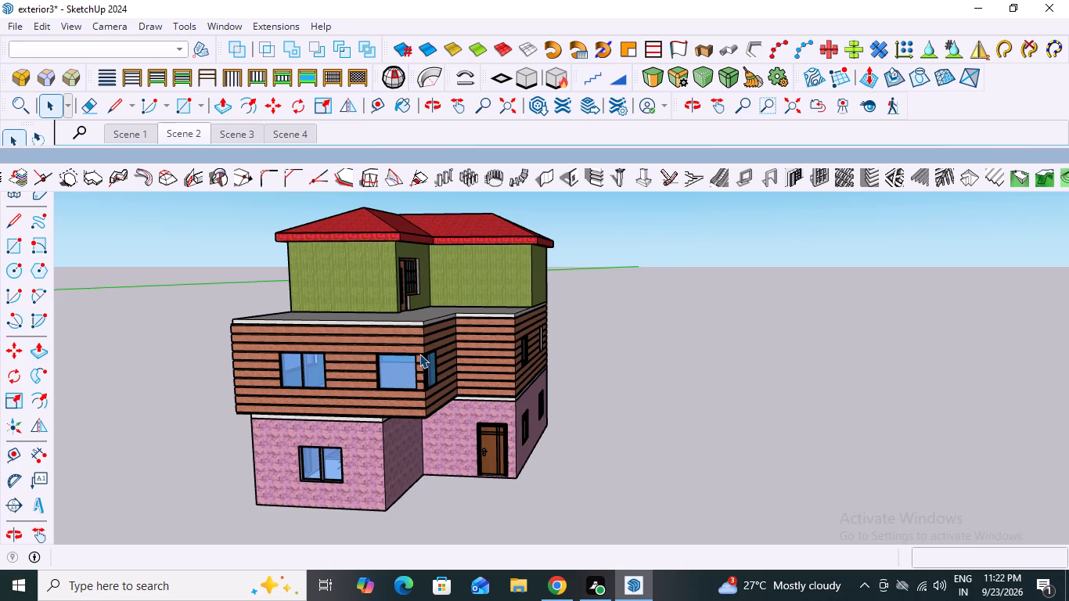
{"action": "scroll", "coordinate": [419, 354], "scroll_direction": "down", "scroll_amount": 4}
{"action": "middle_click_drag", "start_coordinate": [487, 351], "coordinate": [549, 367]}
{"action": "scroll", "coordinate": [549, 367], "scroll_direction": "up", "scroll_amount": 1}
{"action": "scroll", "coordinate": [481, 367], "scroll_direction": "up", "scroll_amount": 2}
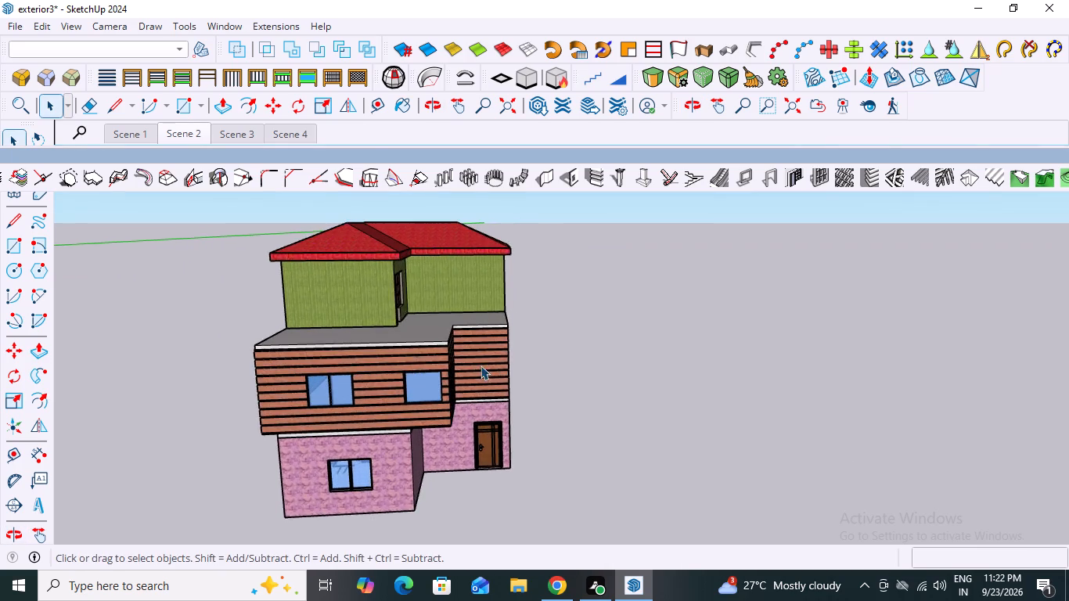
{"action": "middle_click_drag", "start_coordinate": [416, 329], "coordinate": [419, 320]}
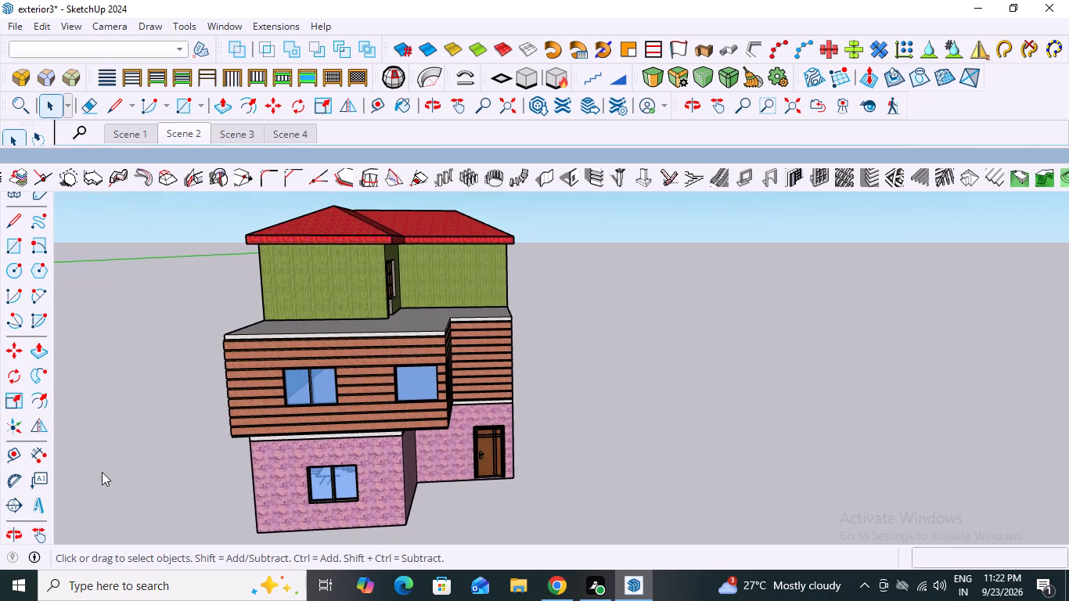
Save the model to the Desktop as exterior3, replacing the existing file of that name.
{"action": "left_click", "coordinate": [13, 27]}
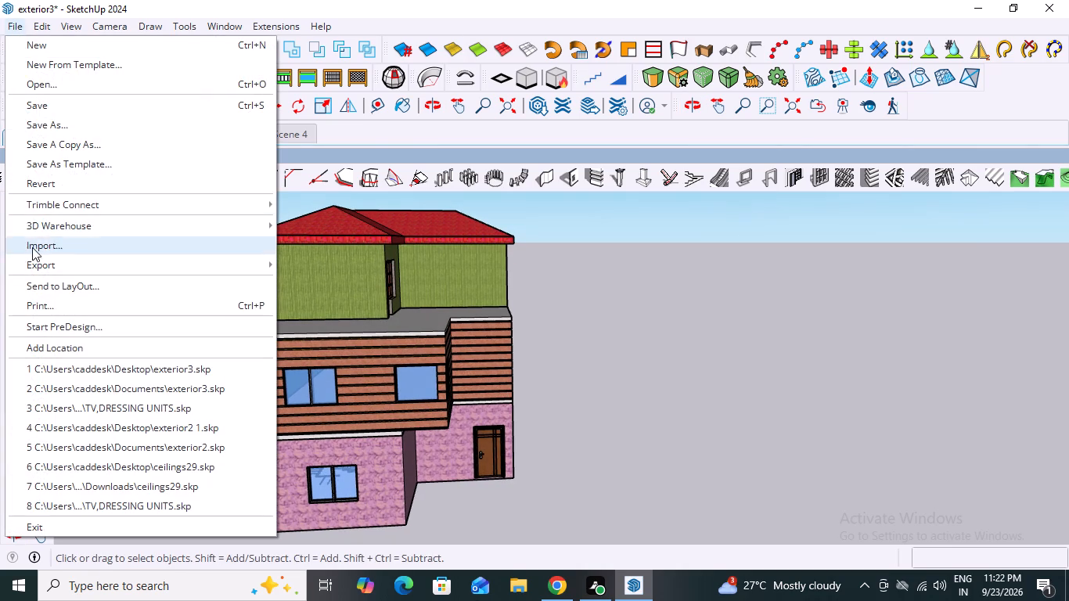
{"action": "left_click", "coordinate": [55, 125]}
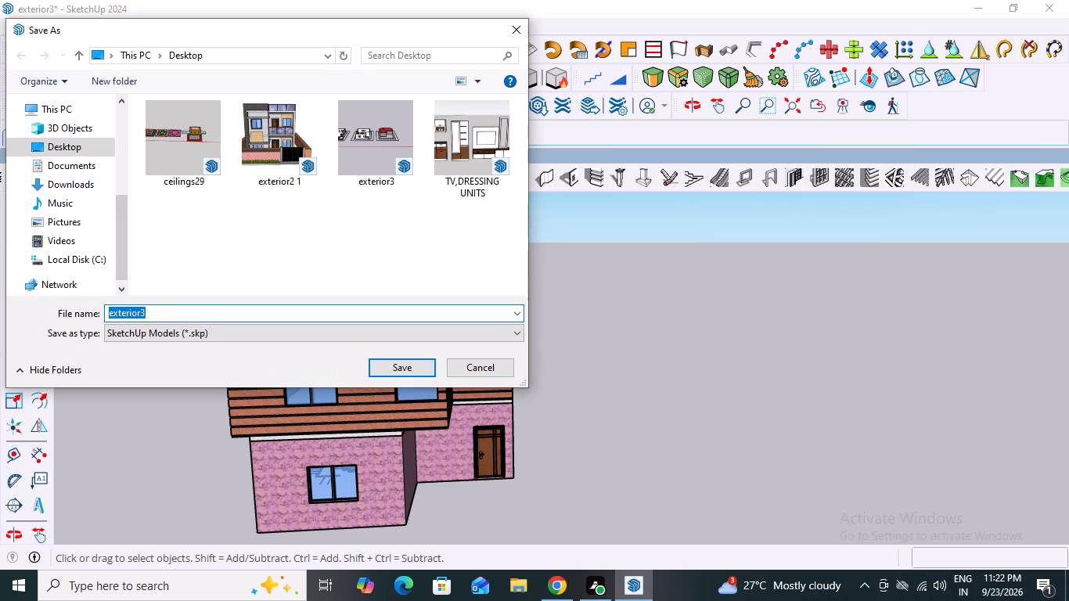
{"action": "left_click", "coordinate": [68, 145]}
{"action": "left_click", "coordinate": [74, 149]}
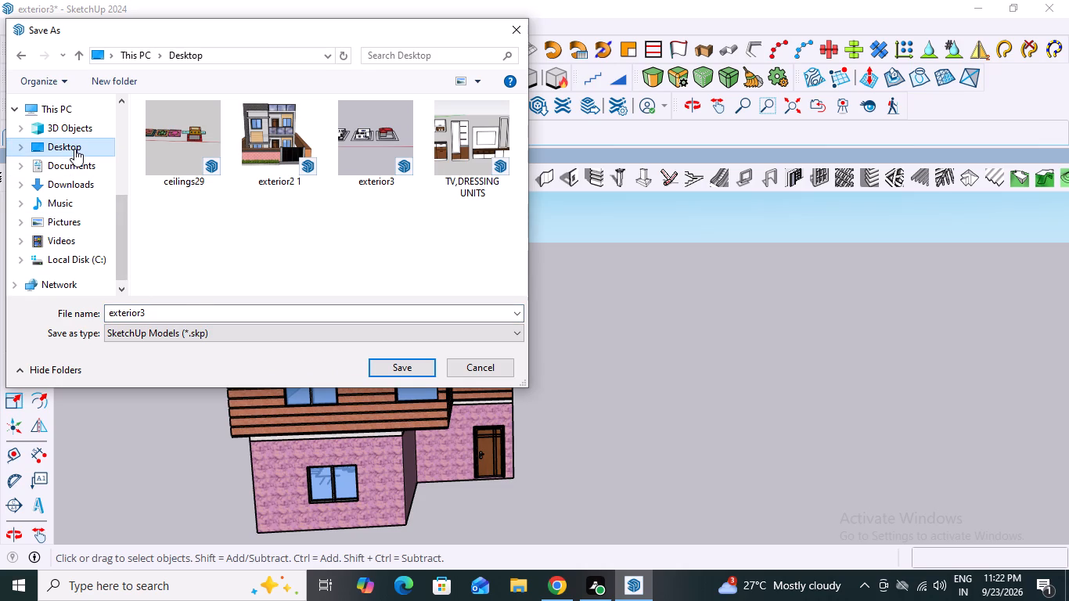
{"action": "left_click", "coordinate": [171, 315]}
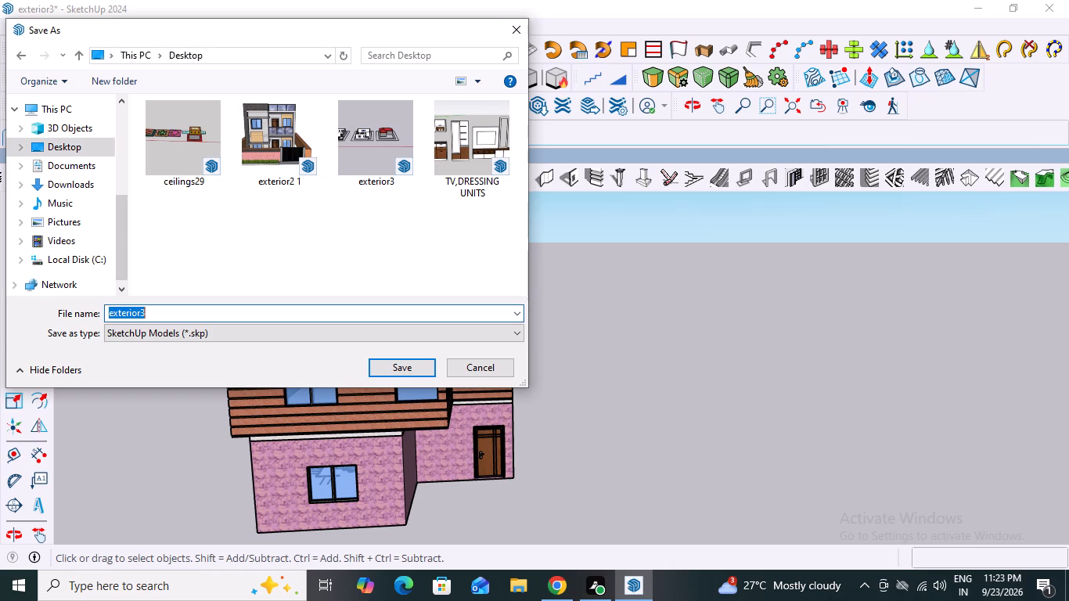
{"action": "left_click", "coordinate": [398, 369]}
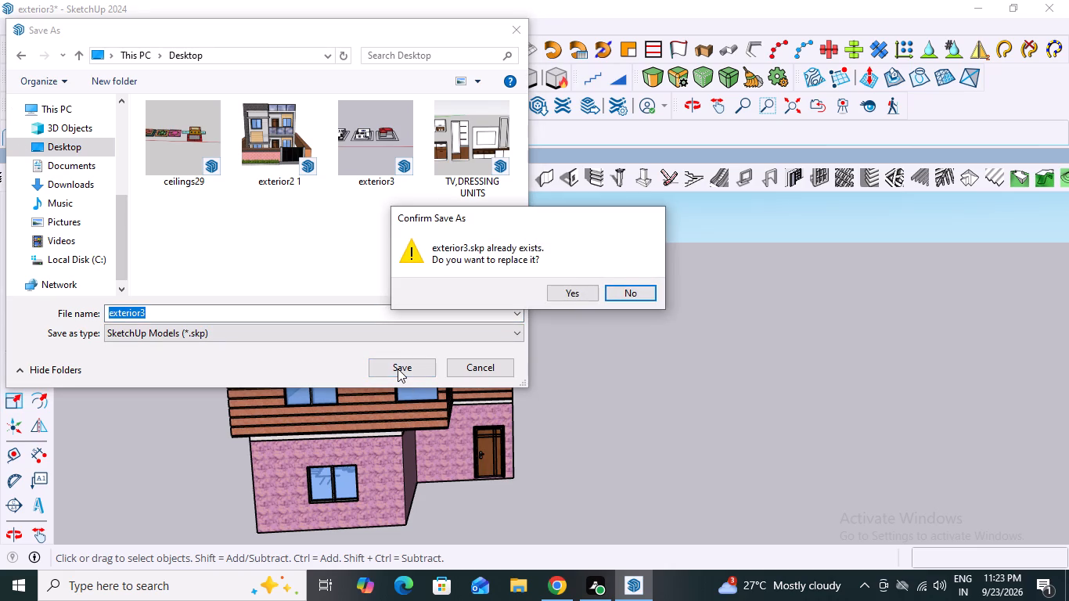
{"action": "left_click", "coordinate": [575, 290]}
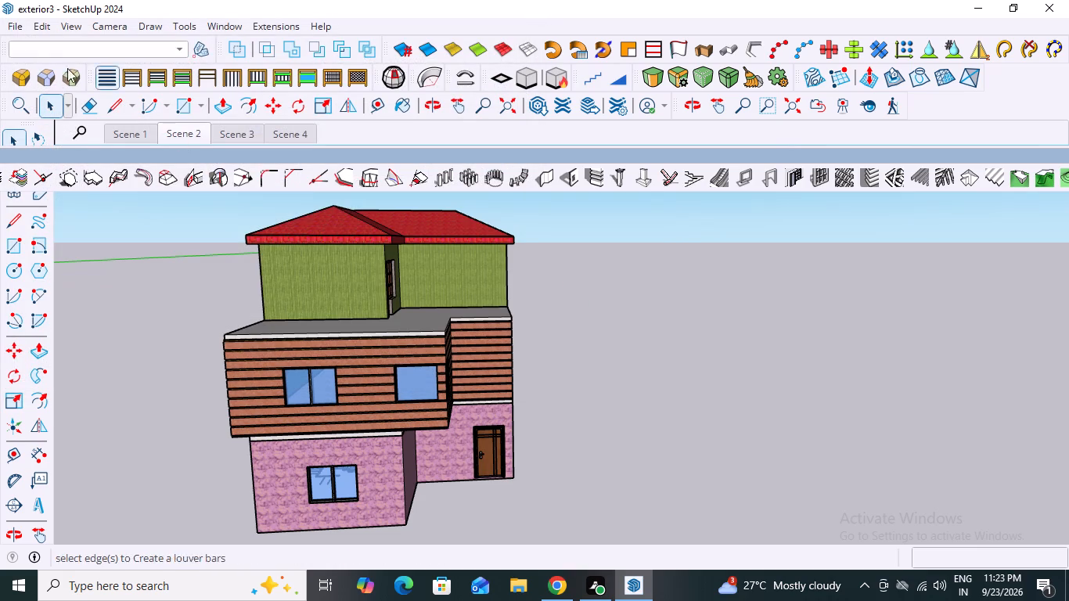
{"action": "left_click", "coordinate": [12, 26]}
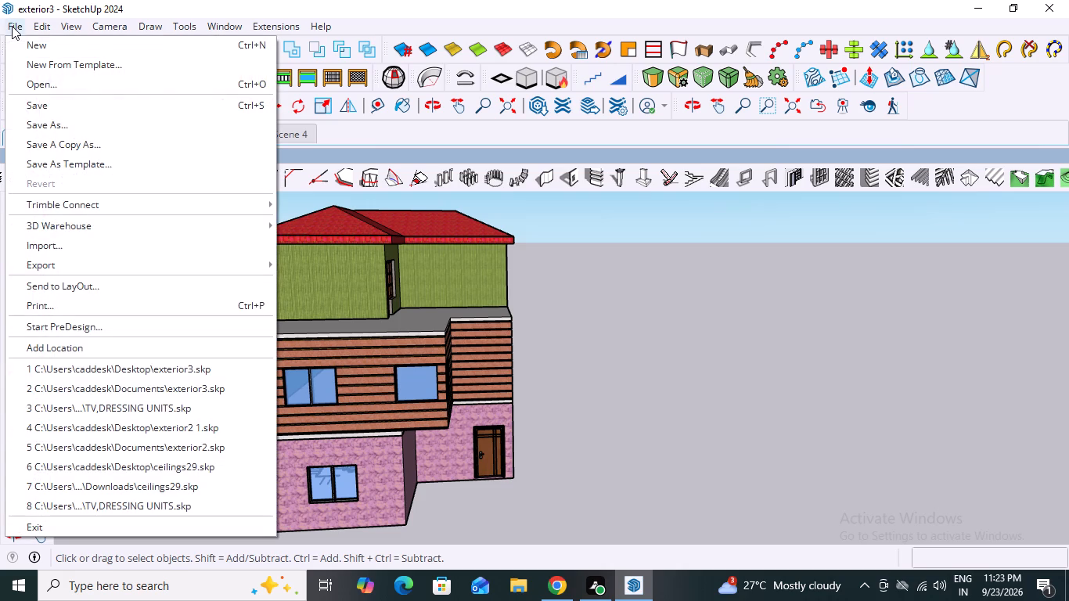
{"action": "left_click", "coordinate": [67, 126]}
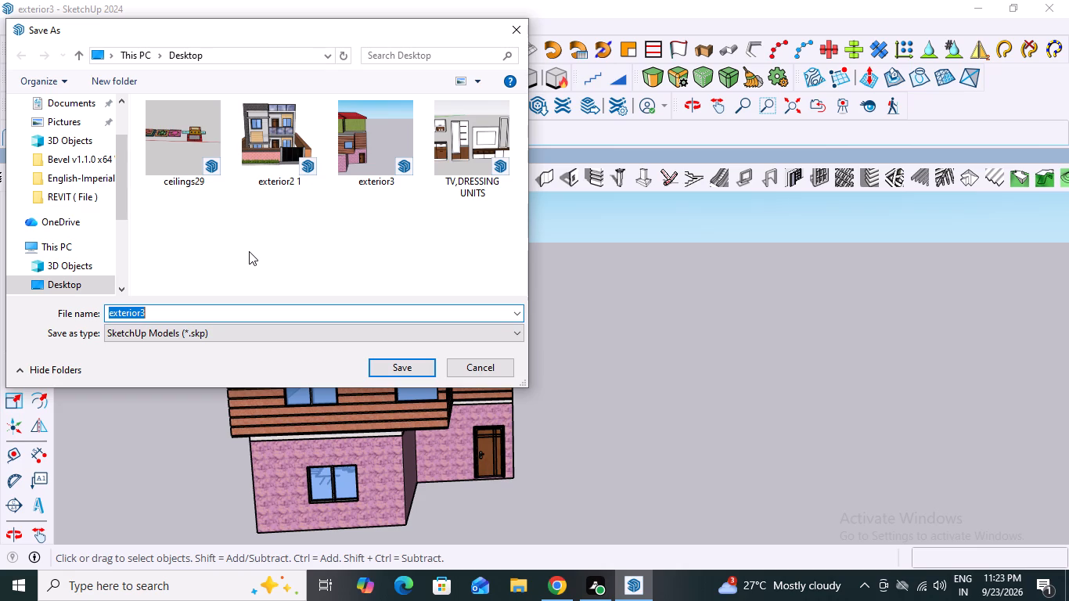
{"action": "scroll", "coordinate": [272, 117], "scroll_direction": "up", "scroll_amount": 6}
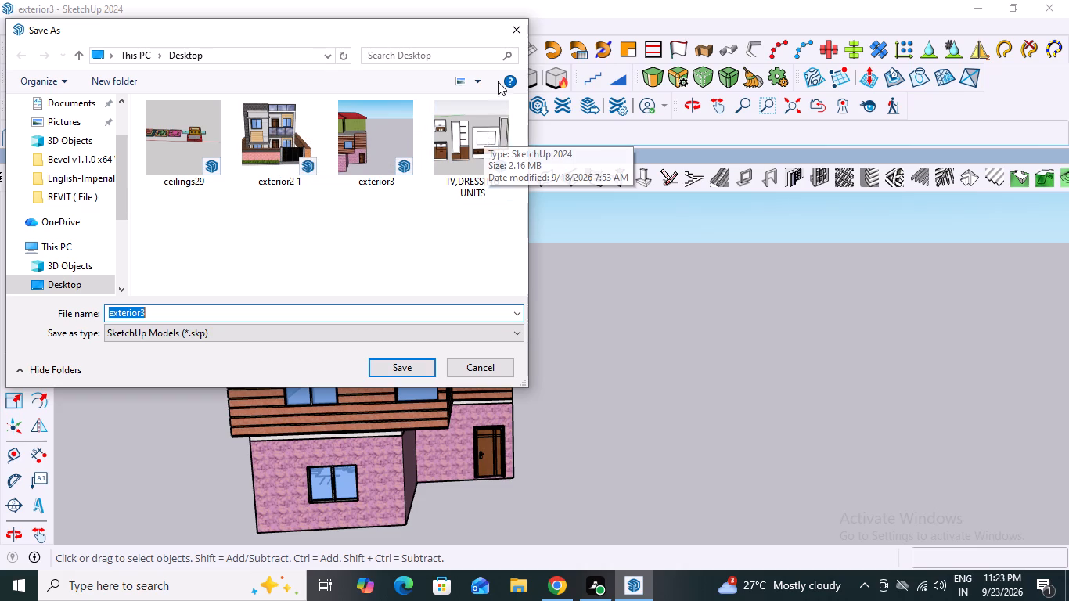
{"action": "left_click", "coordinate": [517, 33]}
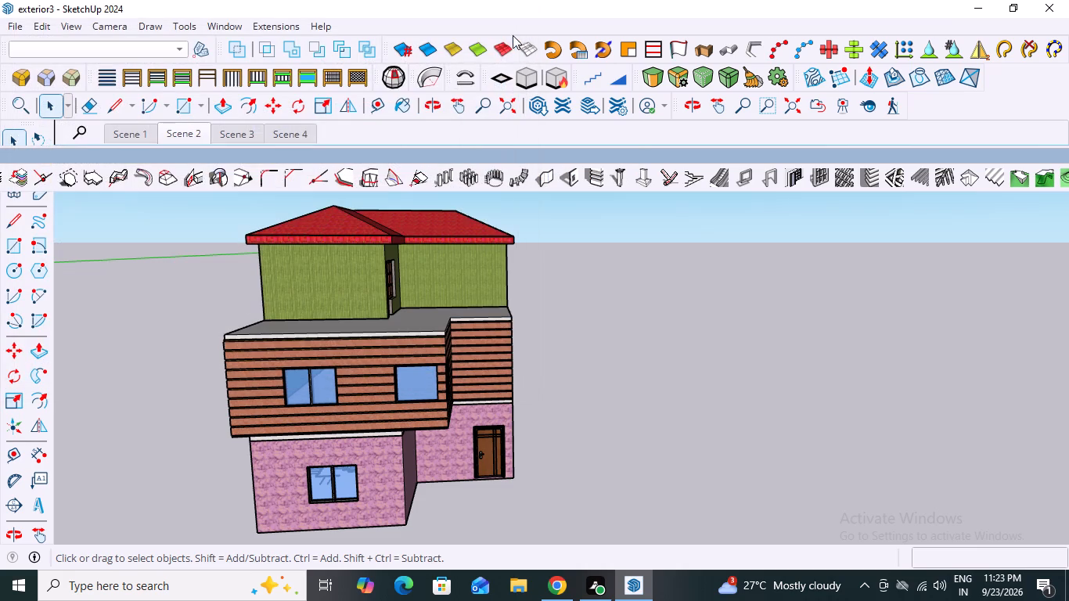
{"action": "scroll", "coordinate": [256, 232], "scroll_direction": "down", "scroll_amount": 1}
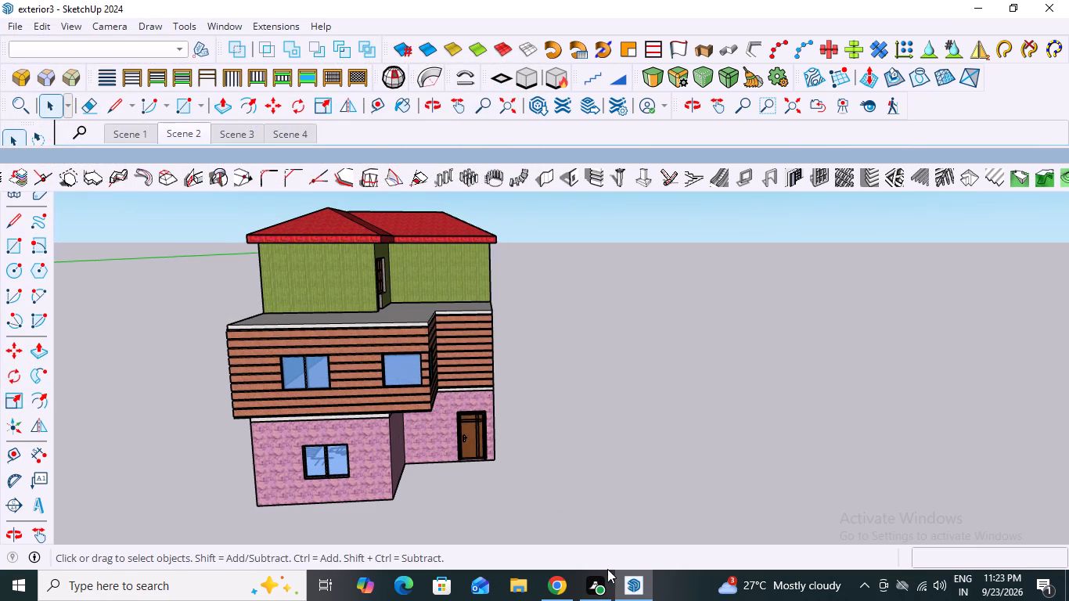
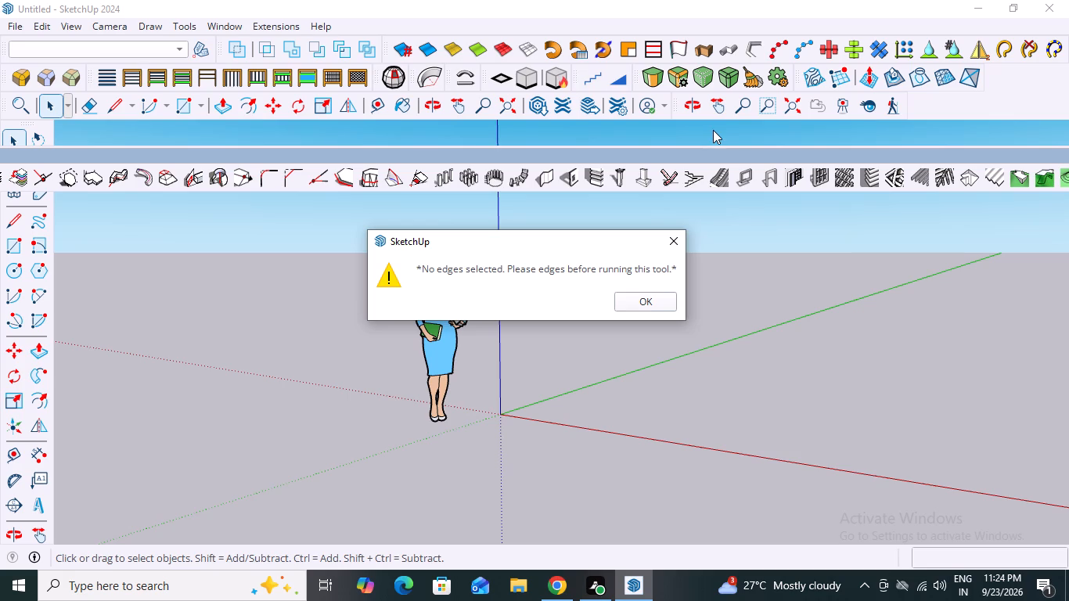
Dismiss the open message dialog to get back to the new untitled model.
{"action": "scroll", "coordinate": [693, 326], "scroll_direction": "up", "scroll_amount": 1}
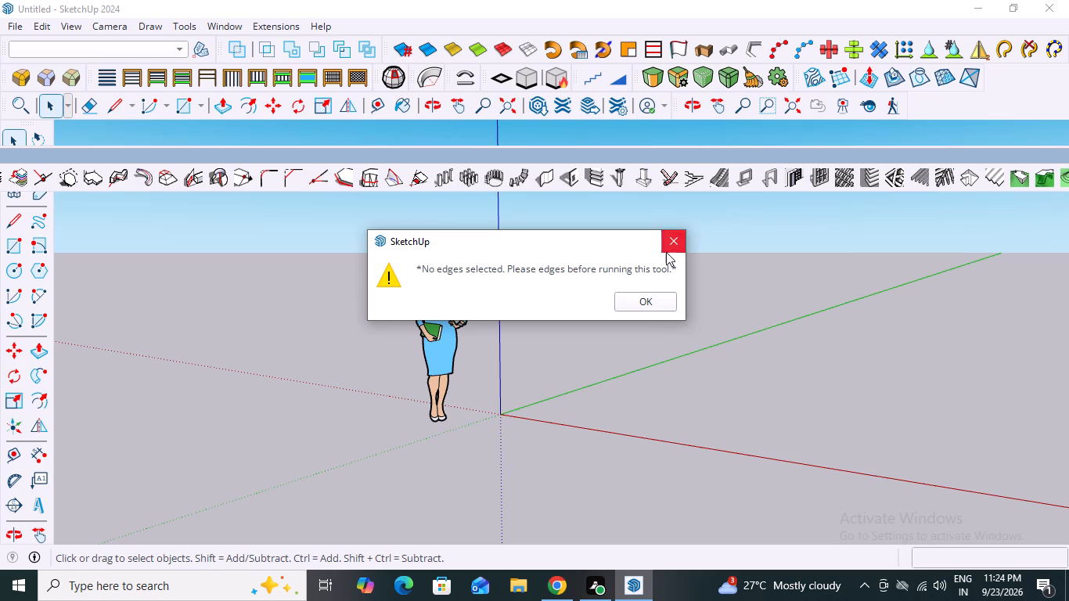
{"action": "left_click", "coordinate": [669, 235]}
{"action": "scroll", "coordinate": [450, 374], "scroll_direction": "down", "scroll_amount": 1}
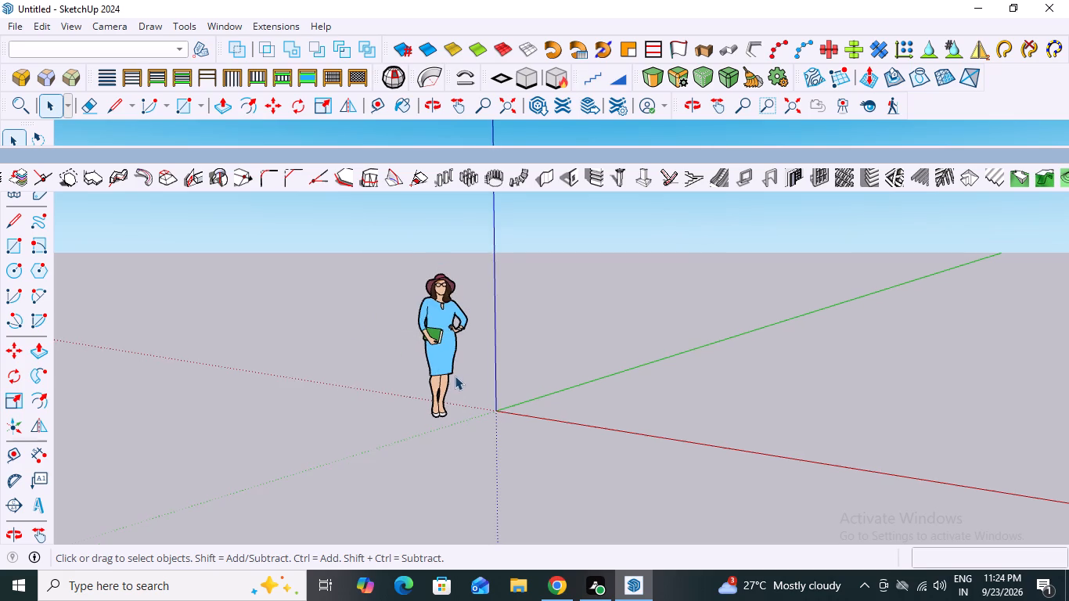
{"action": "scroll", "coordinate": [439, 365], "scroll_direction": "down", "scroll_amount": 3}
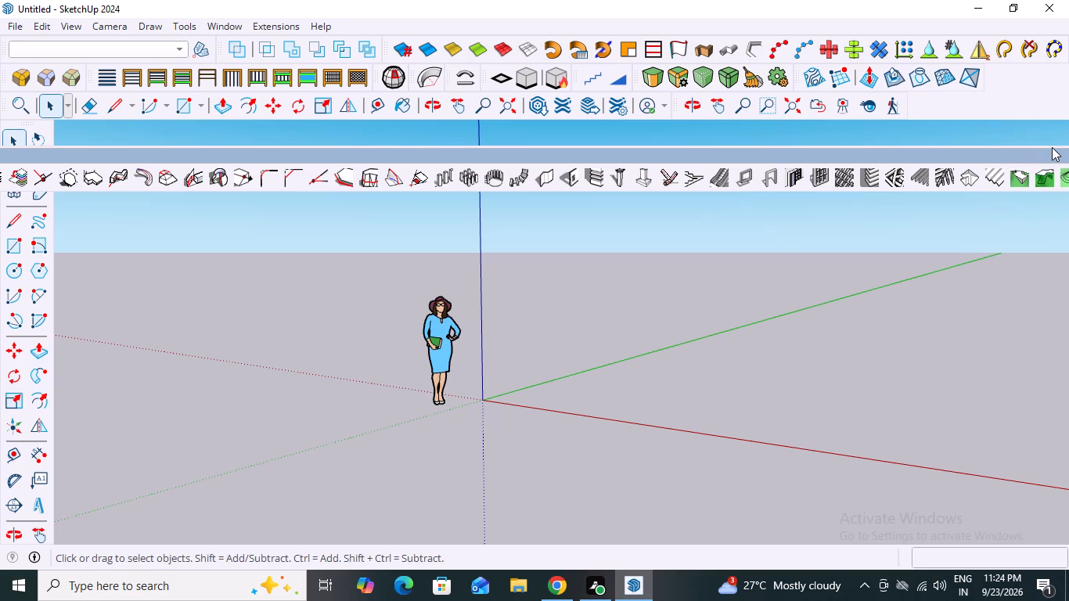
Move the floating toolbar up against the docked toolbar rows so it covers less of the drawing area.
{"action": "left_click_drag", "start_coordinate": [1053, 150], "coordinate": [1051, 124]}
Delete the default human scale figure standing near the origin of the new model.
{"action": "scroll", "coordinate": [368, 351], "scroll_direction": "down", "scroll_amount": 3}
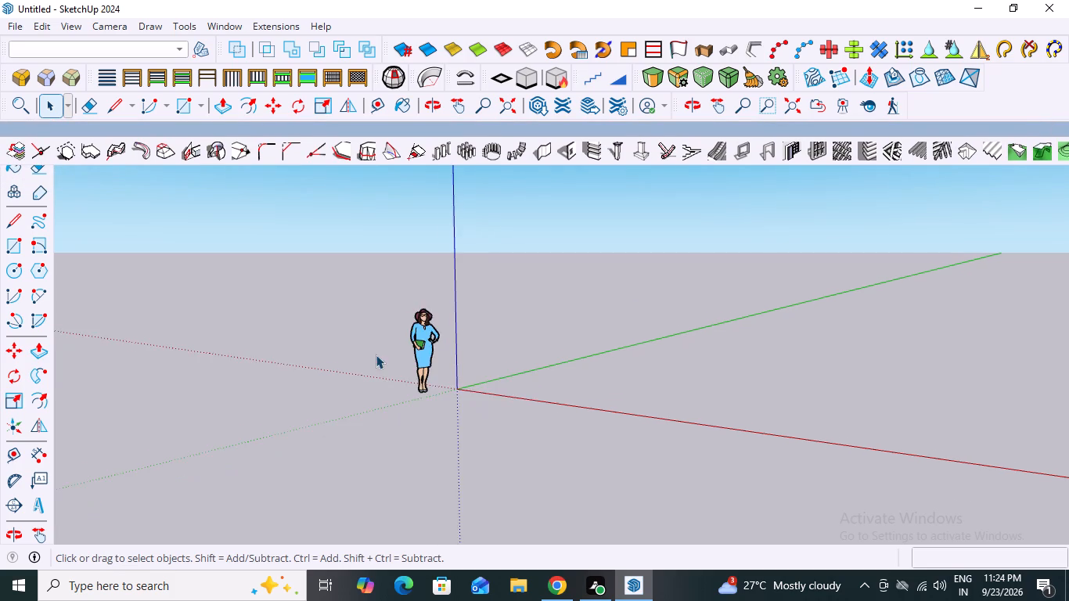
{"action": "scroll", "coordinate": [376, 354], "scroll_direction": "down", "scroll_amount": 7}
{"action": "scroll", "coordinate": [596, 374], "scroll_direction": "down", "scroll_amount": 3}
{"action": "scroll", "coordinate": [480, 409], "scroll_direction": "down", "scroll_amount": 13}
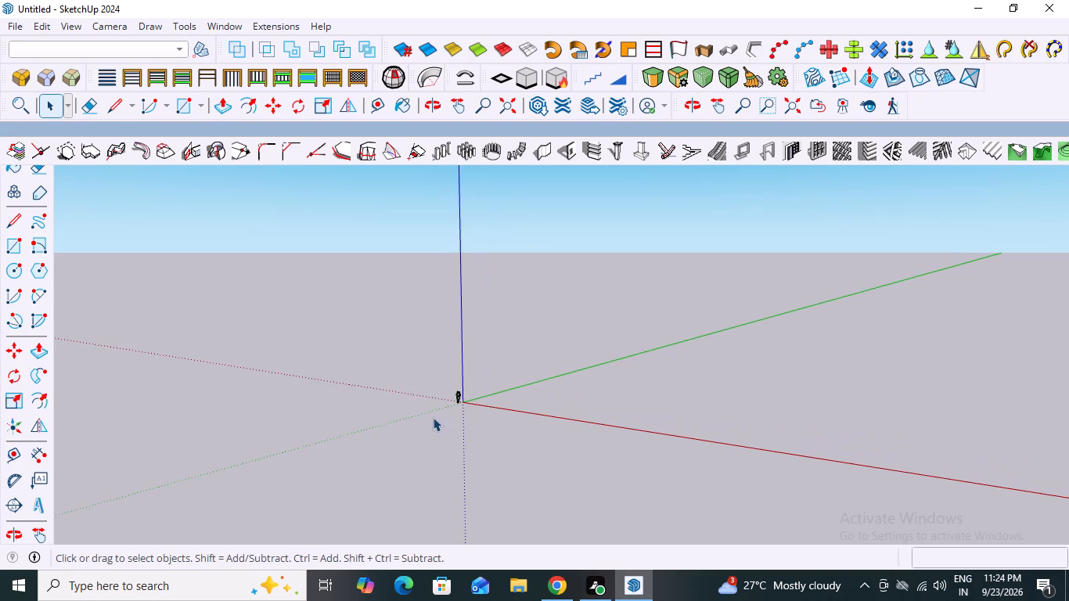
{"action": "scroll", "coordinate": [433, 417], "scroll_direction": "down", "scroll_amount": 5}
{"action": "middle_click_drag", "start_coordinate": [571, 416], "coordinate": [748, 387]}
{"action": "scroll", "coordinate": [573, 365], "scroll_direction": "up", "scroll_amount": 3}
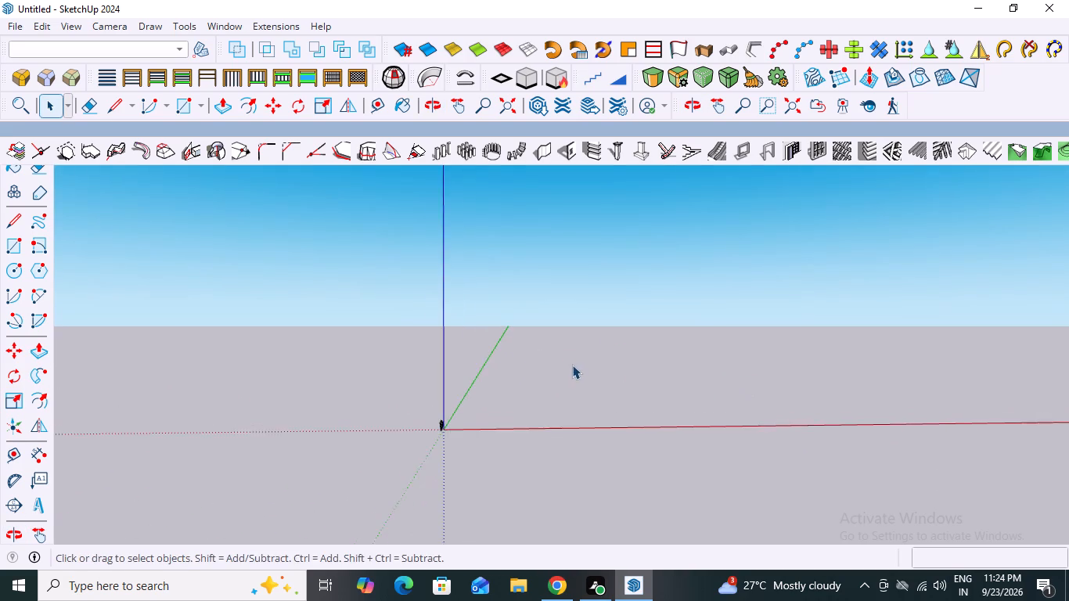
{"action": "middle_click_drag", "start_coordinate": [542, 358], "coordinate": [480, 473]}
{"action": "scroll", "coordinate": [546, 362], "scroll_direction": "down", "scroll_amount": 1}
{"action": "scroll", "coordinate": [476, 437], "scroll_direction": "up", "scroll_amount": 3}
{"action": "middle_click_drag", "start_coordinate": [568, 419], "coordinate": [602, 436]}
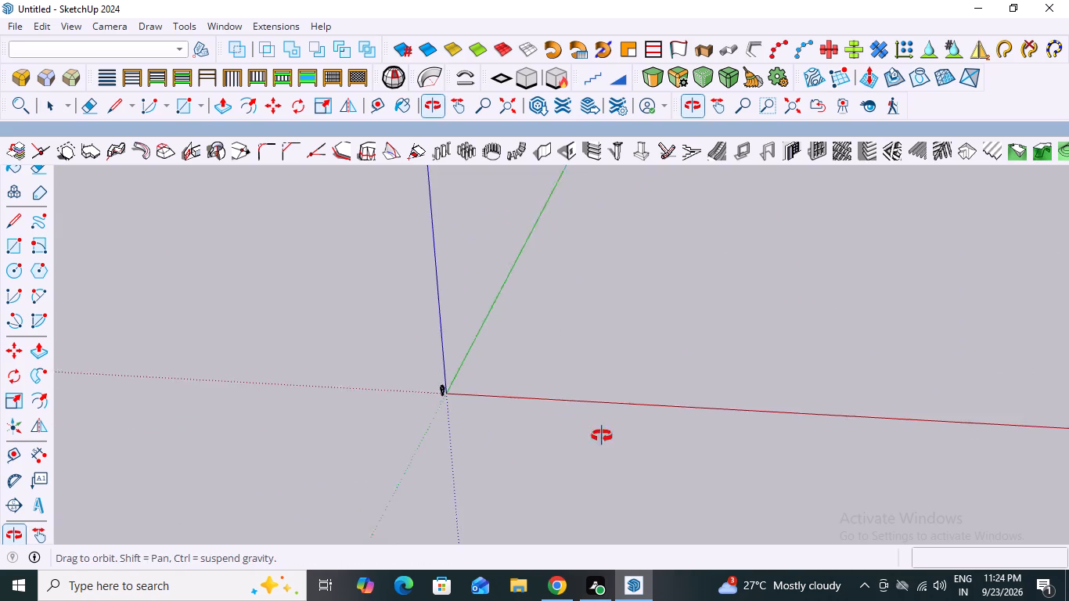
{"action": "middle_click_drag", "start_coordinate": [602, 436], "coordinate": [642, 458]}
{"action": "scroll", "coordinate": [401, 437], "scroll_direction": "up", "scroll_amount": 9}
{"action": "middle_click_drag", "start_coordinate": [460, 430], "coordinate": [454, 414]}
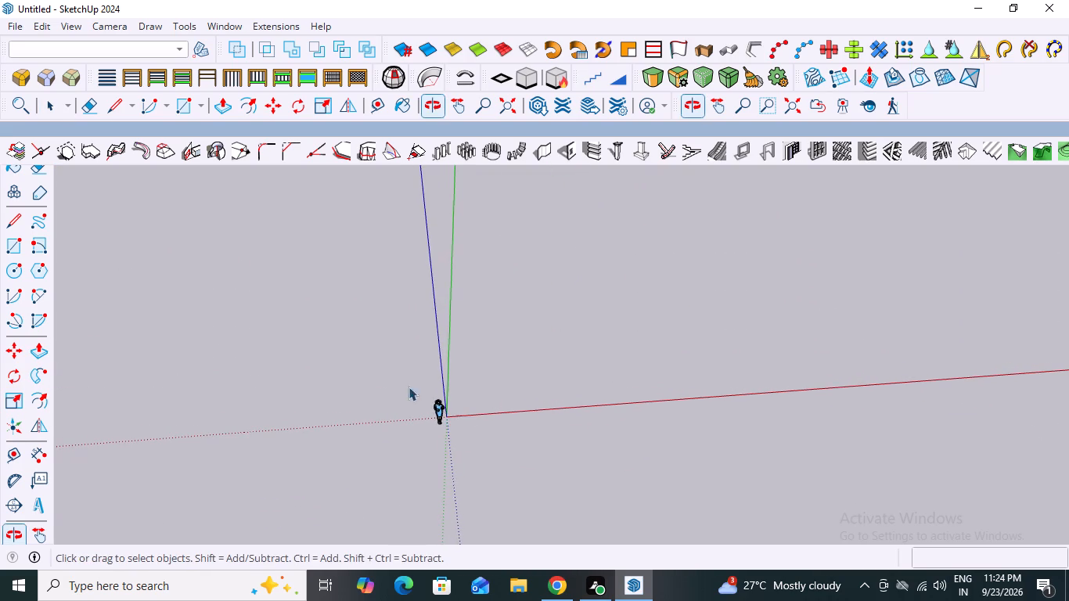
{"action": "scroll", "coordinate": [431, 433], "scroll_direction": "up", "scroll_amount": 3}
{"action": "middle_click_drag", "start_coordinate": [562, 451], "coordinate": [505, 372]}
{"action": "scroll", "coordinate": [522, 395], "scroll_direction": "up", "scroll_amount": 1}
{"action": "scroll", "coordinate": [388, 404], "scroll_direction": "up", "scroll_amount": 2}
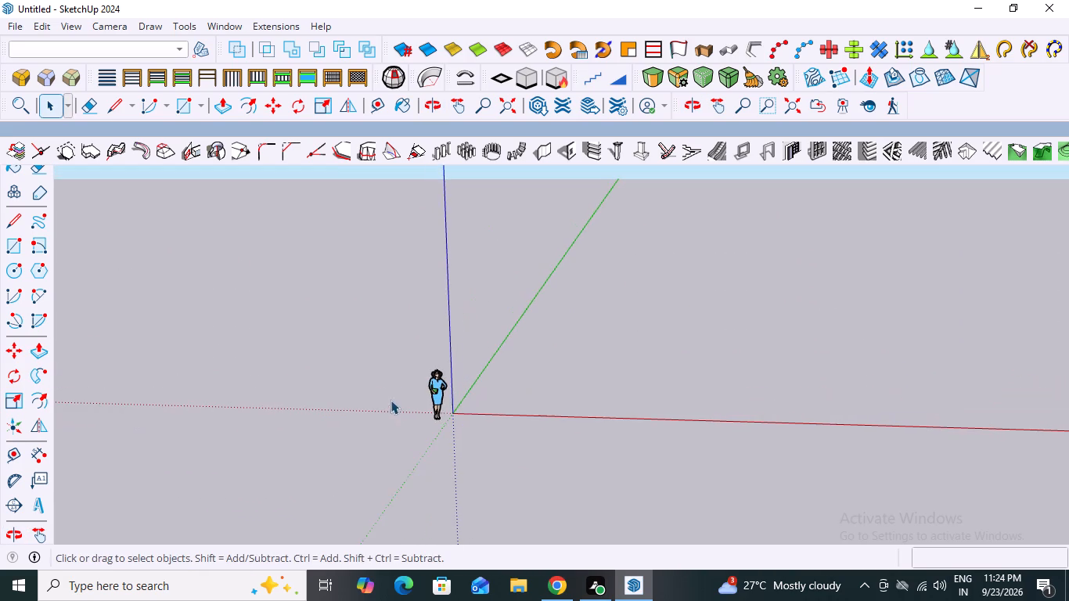
{"action": "scroll", "coordinate": [391, 400], "scroll_direction": "up", "scroll_amount": 6}
{"action": "left_click", "coordinate": [432, 389]}
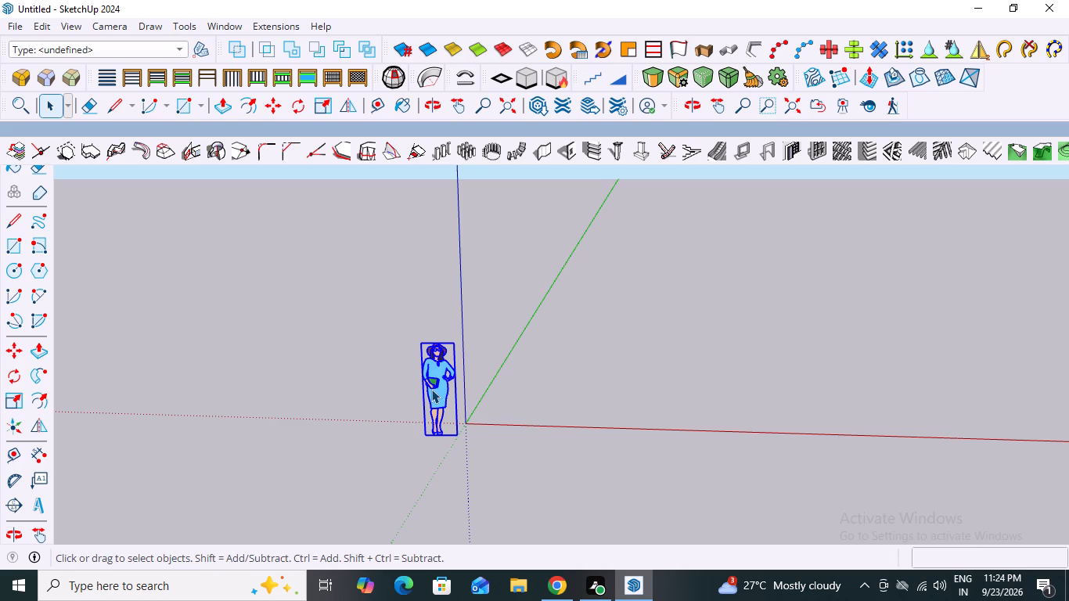
{"action": "key", "text": "Delete"}
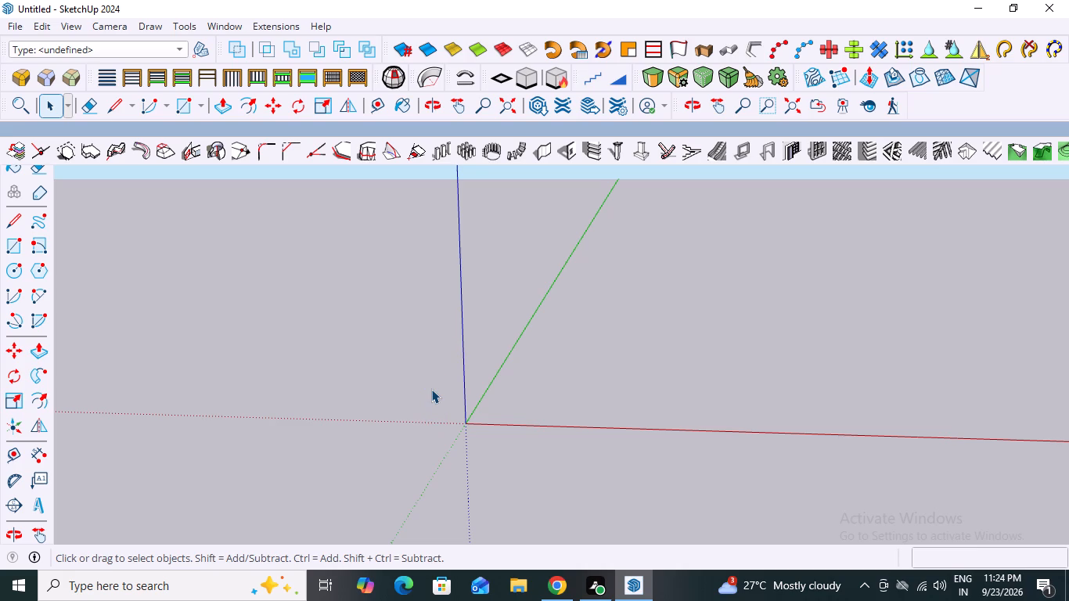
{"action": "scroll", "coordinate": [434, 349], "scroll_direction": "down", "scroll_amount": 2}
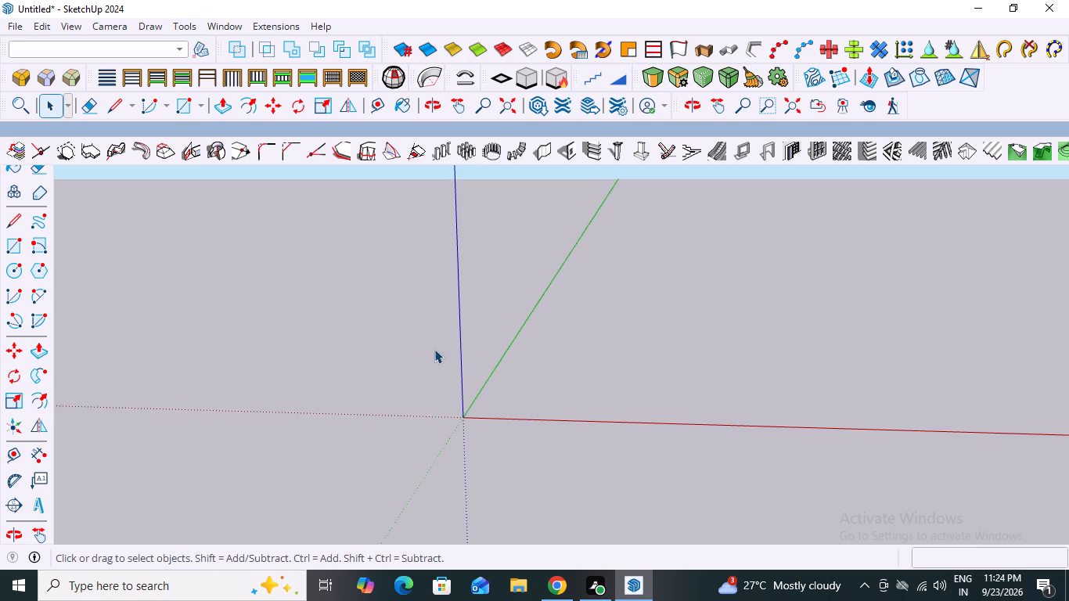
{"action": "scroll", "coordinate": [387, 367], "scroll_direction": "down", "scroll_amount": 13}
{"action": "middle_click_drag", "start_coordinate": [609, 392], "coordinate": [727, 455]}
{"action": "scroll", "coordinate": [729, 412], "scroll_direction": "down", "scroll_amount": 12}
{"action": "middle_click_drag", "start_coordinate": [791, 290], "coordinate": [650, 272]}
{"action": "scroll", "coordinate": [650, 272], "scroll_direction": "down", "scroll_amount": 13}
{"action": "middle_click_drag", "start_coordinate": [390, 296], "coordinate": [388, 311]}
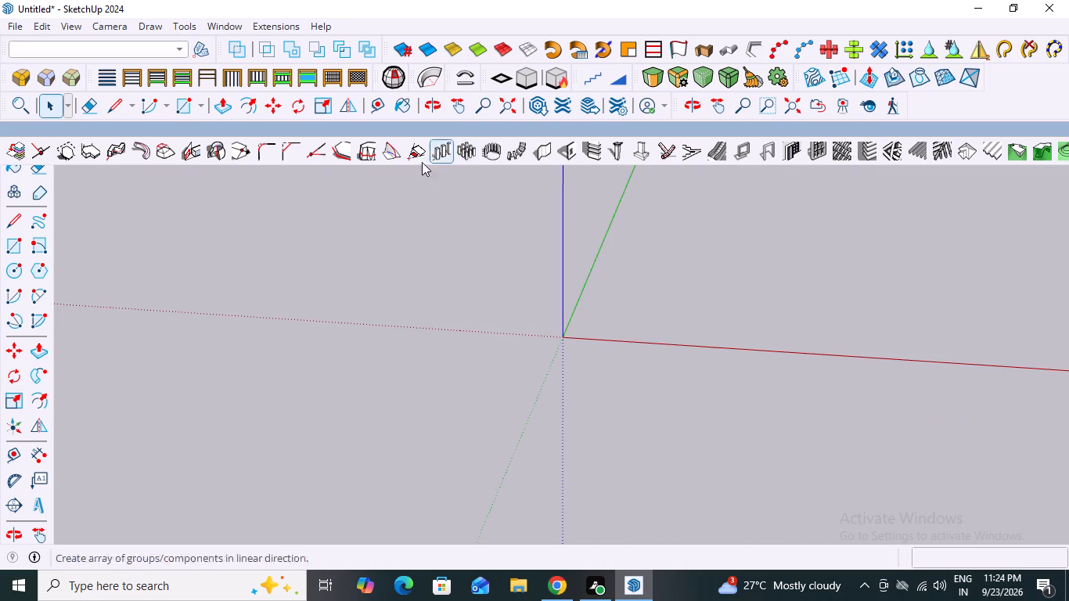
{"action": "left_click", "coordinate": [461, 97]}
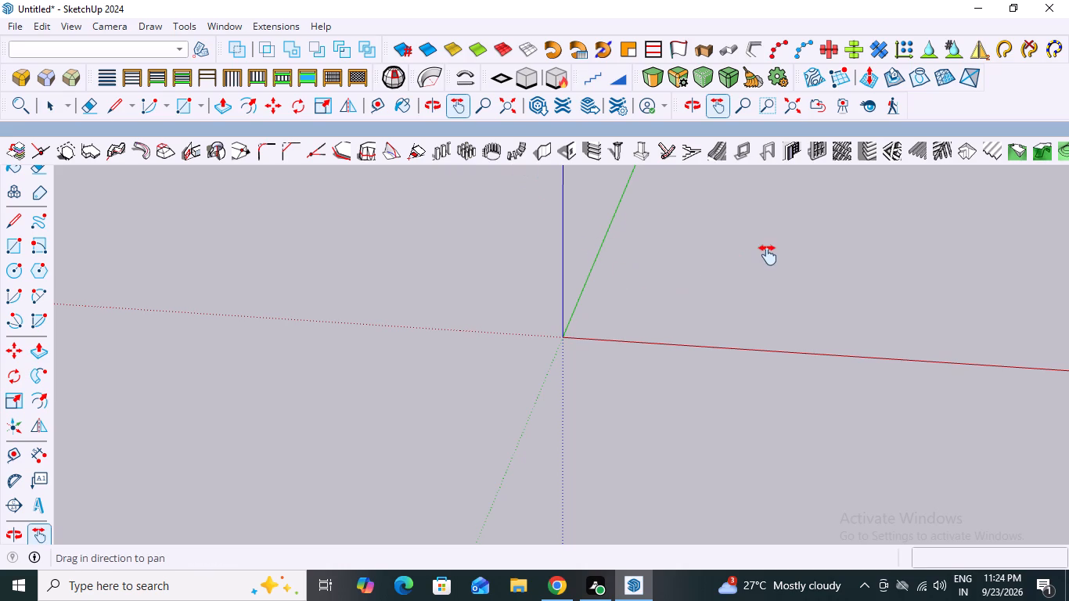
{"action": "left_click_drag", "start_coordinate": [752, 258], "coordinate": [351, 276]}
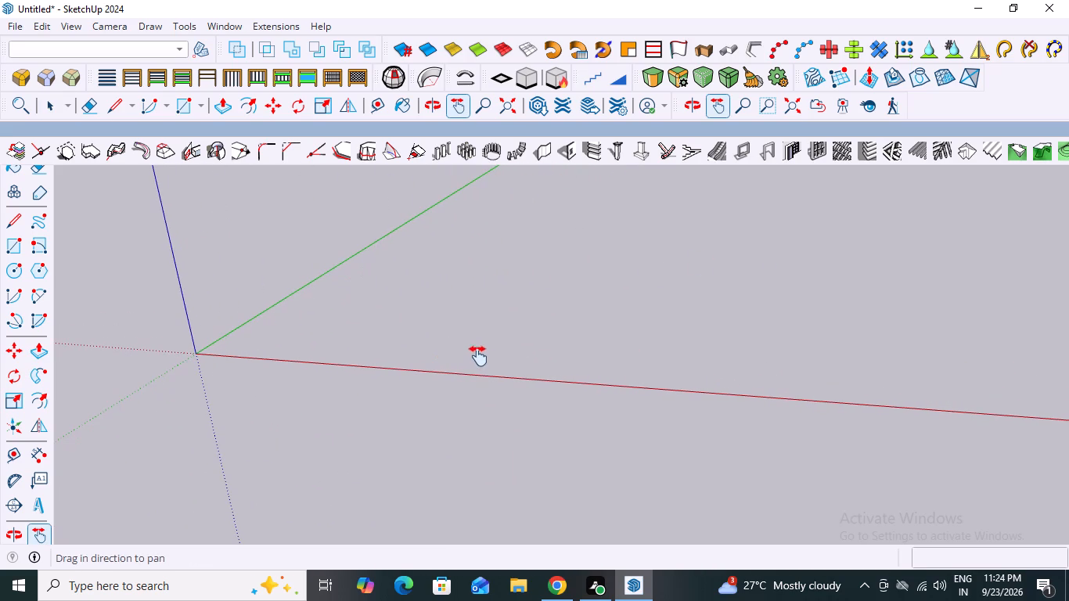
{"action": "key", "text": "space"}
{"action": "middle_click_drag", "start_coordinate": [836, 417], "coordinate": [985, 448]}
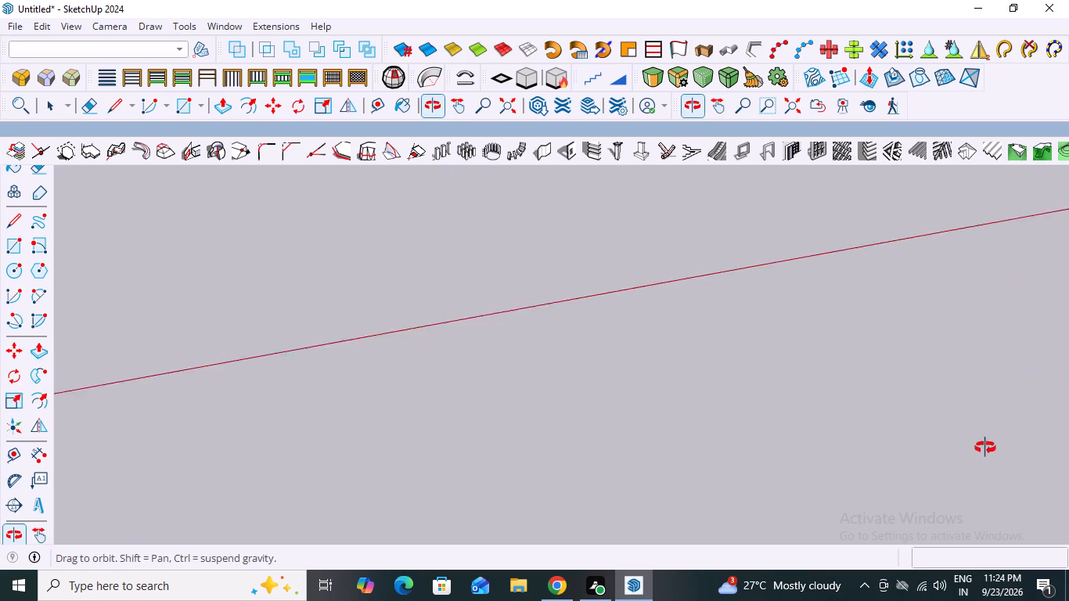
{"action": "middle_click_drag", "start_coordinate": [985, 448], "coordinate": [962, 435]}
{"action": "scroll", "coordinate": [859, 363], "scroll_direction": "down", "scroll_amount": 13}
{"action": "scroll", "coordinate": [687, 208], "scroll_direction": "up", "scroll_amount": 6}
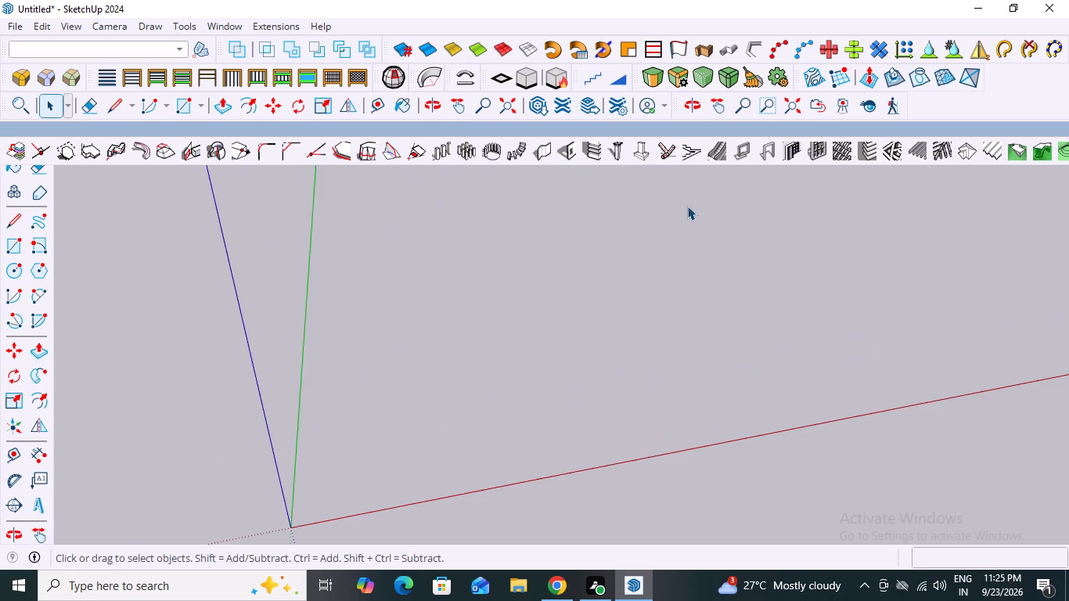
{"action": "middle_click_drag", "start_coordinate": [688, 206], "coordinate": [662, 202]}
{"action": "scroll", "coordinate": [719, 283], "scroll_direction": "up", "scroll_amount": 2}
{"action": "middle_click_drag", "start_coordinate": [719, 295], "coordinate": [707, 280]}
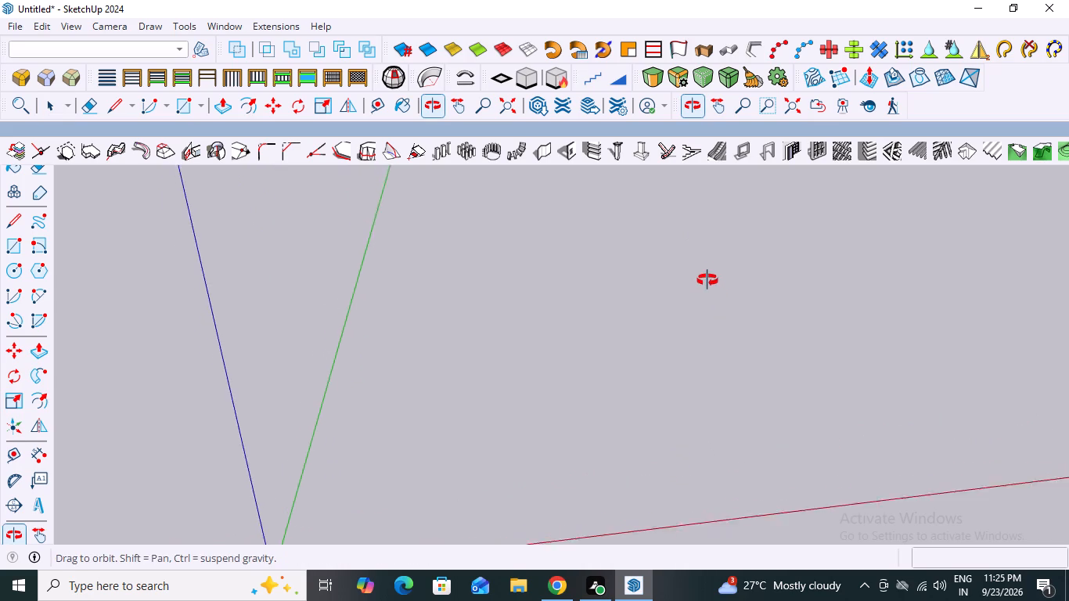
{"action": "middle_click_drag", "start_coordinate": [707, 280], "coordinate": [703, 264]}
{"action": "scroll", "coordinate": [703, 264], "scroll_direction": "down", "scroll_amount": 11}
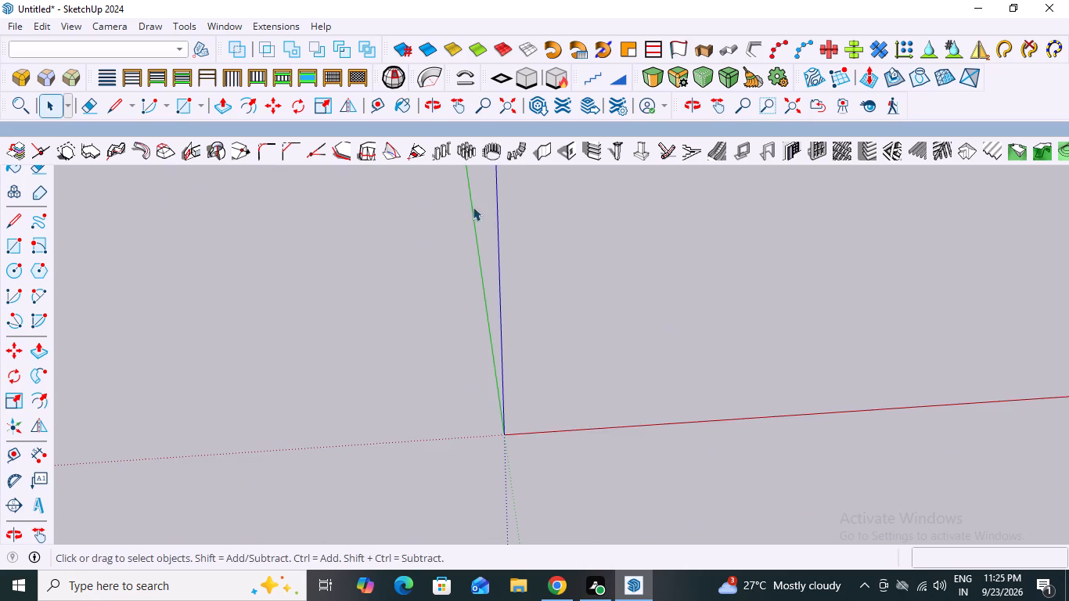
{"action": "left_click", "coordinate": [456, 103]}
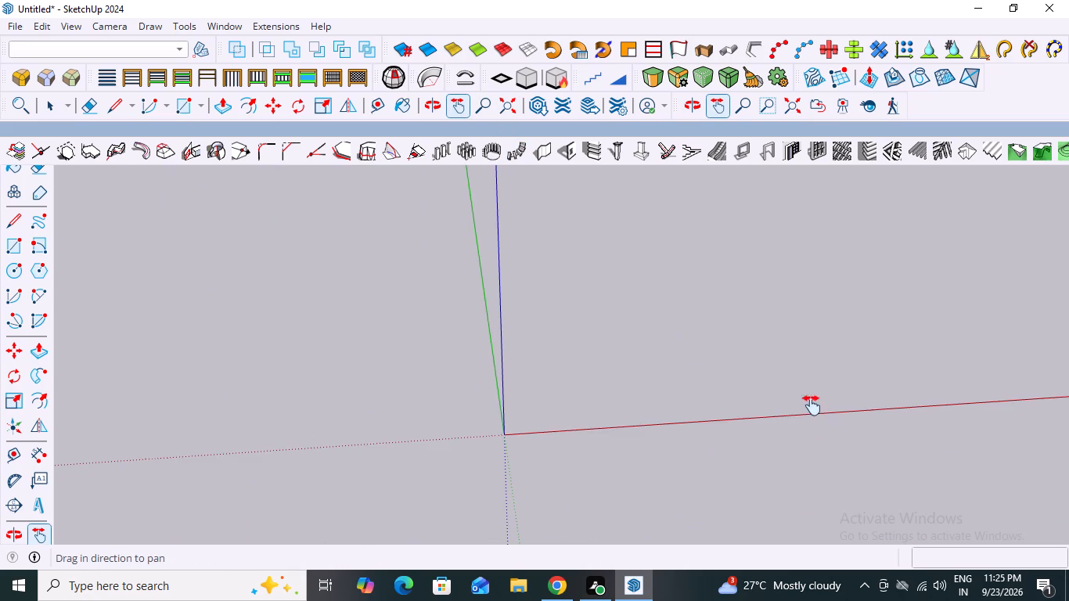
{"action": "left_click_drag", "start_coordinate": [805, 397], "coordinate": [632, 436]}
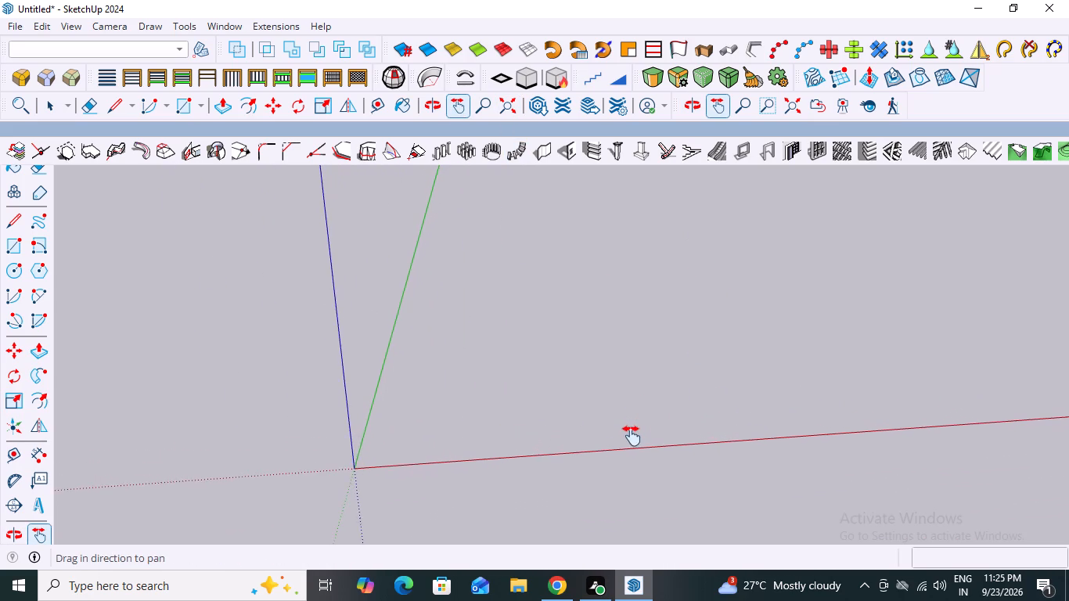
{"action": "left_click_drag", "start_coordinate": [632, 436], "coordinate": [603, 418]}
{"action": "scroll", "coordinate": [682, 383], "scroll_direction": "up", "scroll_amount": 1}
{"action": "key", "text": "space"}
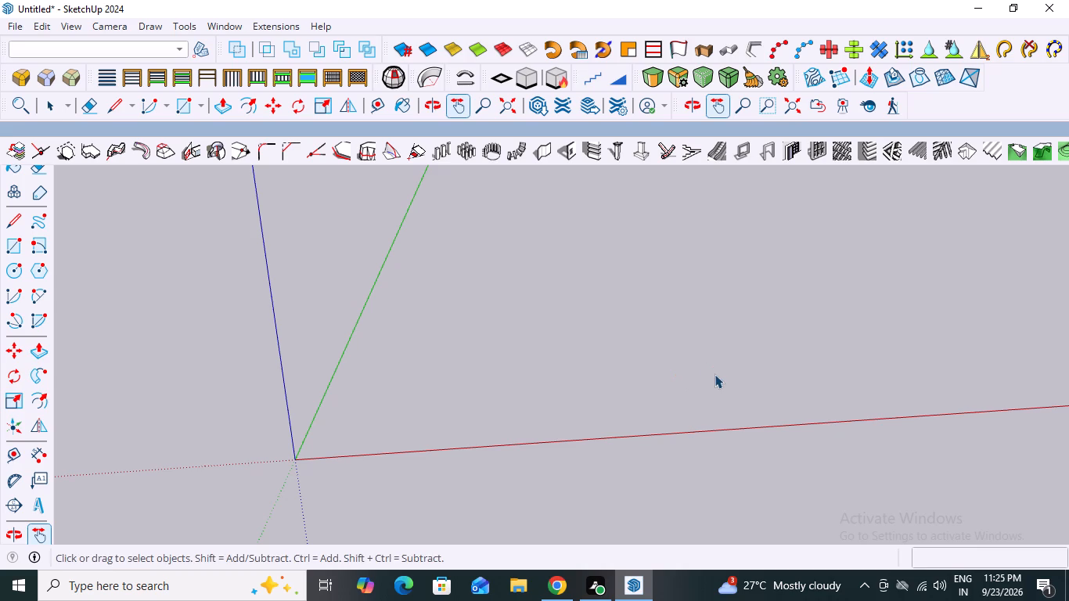
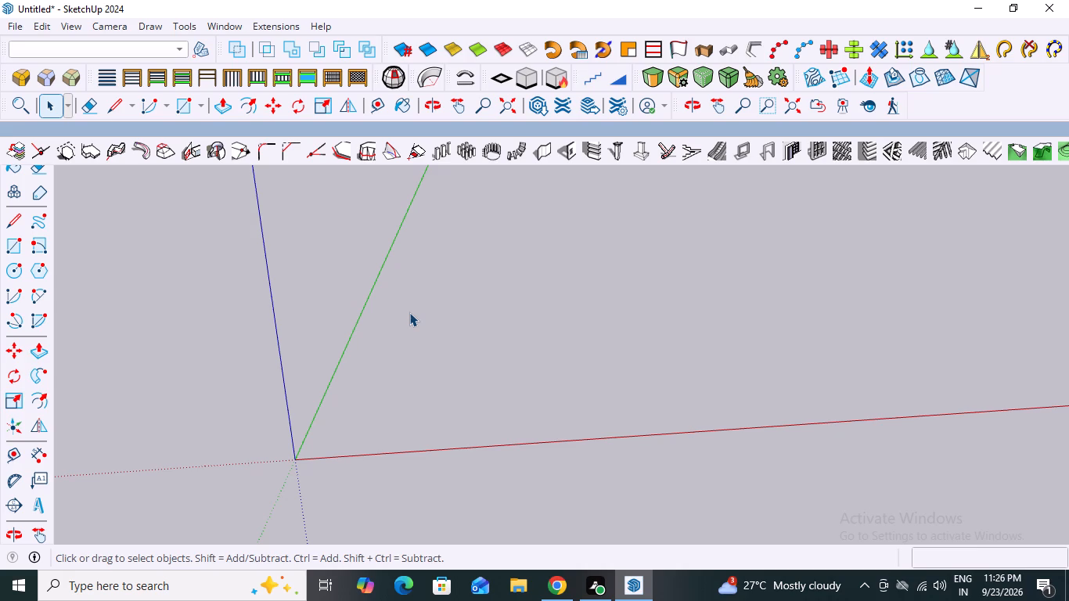
Activate the Tape Measure tool, ready to create guides in the empty model.
{"action": "key", "text": "t"}
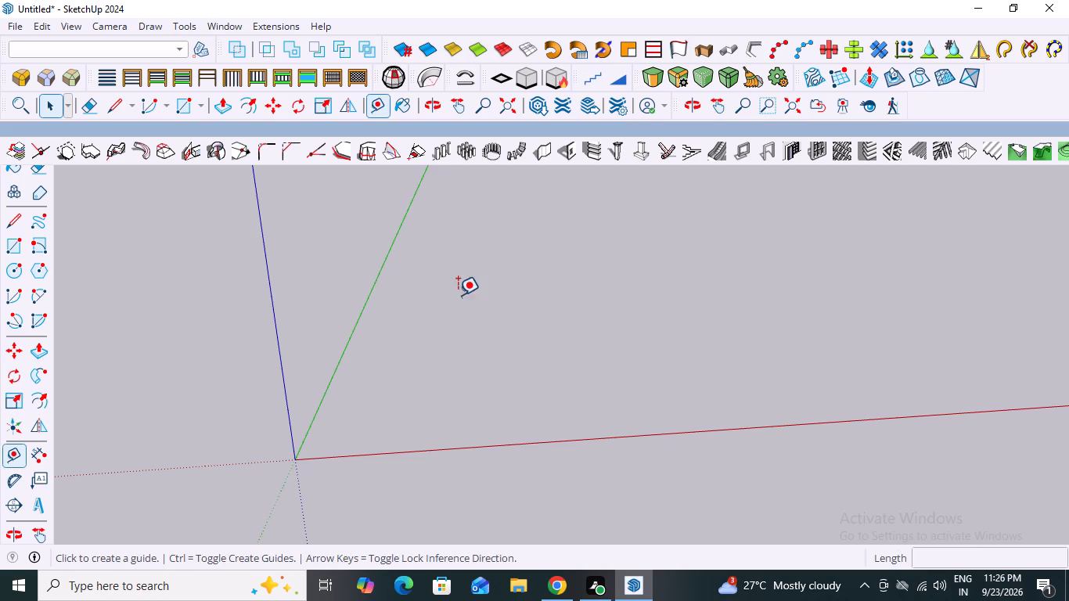
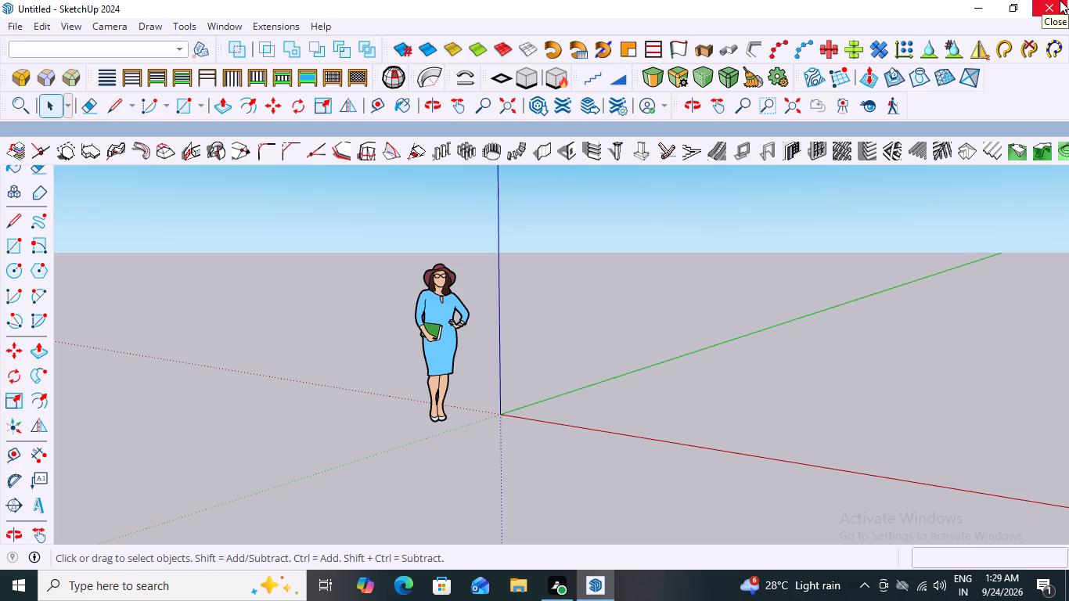
Delete the default human scale figure standing beside the origin.
{"action": "scroll", "coordinate": [160, 0], "scroll_direction": "down", "scroll_amount": 4}
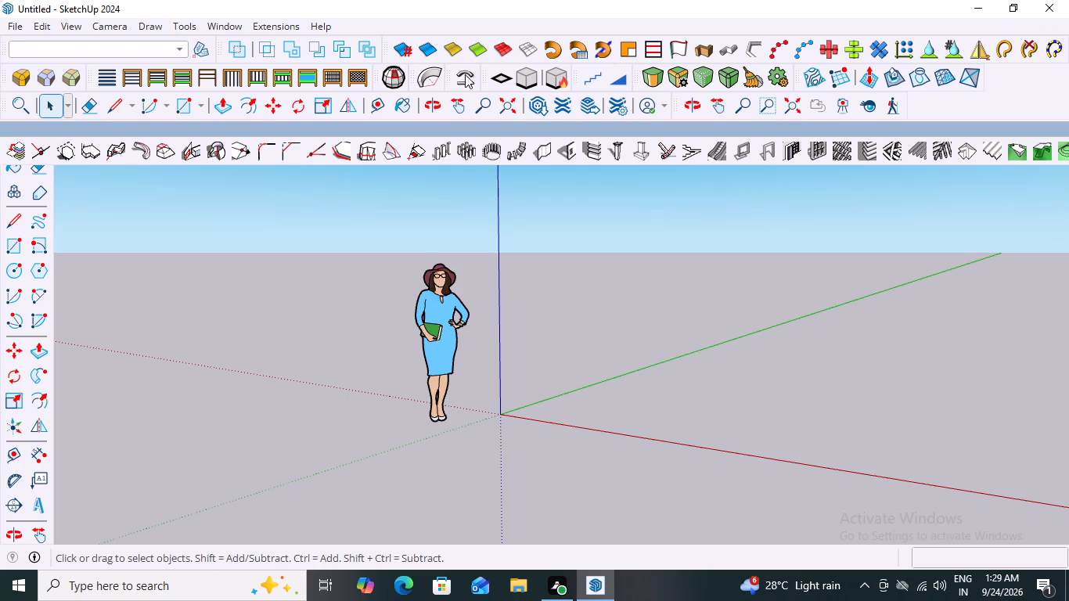
{"action": "scroll", "coordinate": [332, 302], "scroll_direction": "down", "scroll_amount": 14}
{"action": "middle_click_drag", "start_coordinate": [395, 336], "coordinate": [578, 369]}
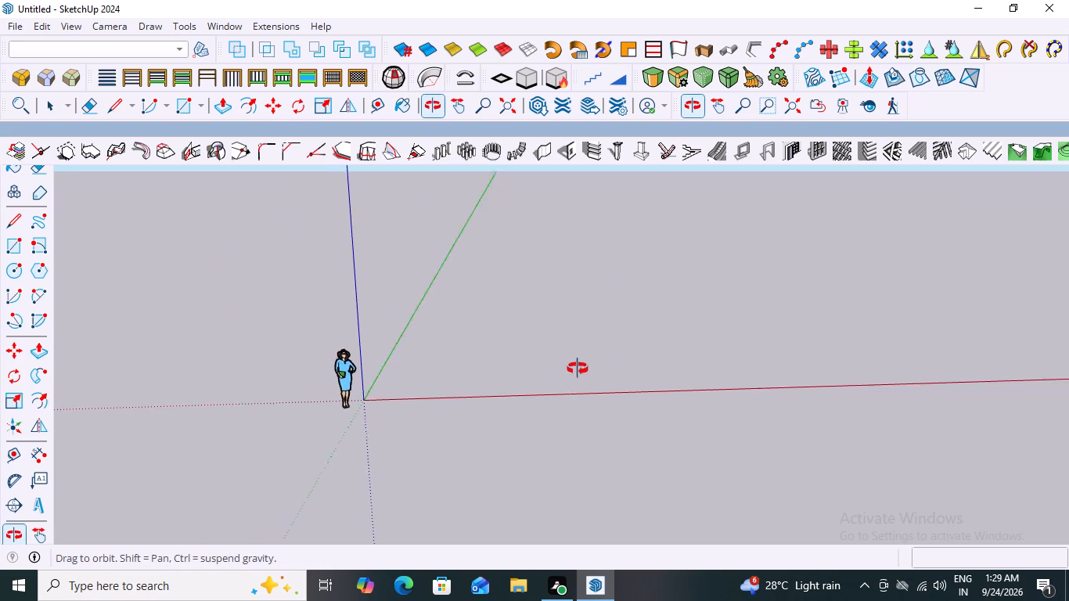
{"action": "middle_click_drag", "start_coordinate": [578, 369], "coordinate": [607, 356]}
{"action": "scroll", "coordinate": [541, 326], "scroll_direction": "up", "scroll_amount": 2}
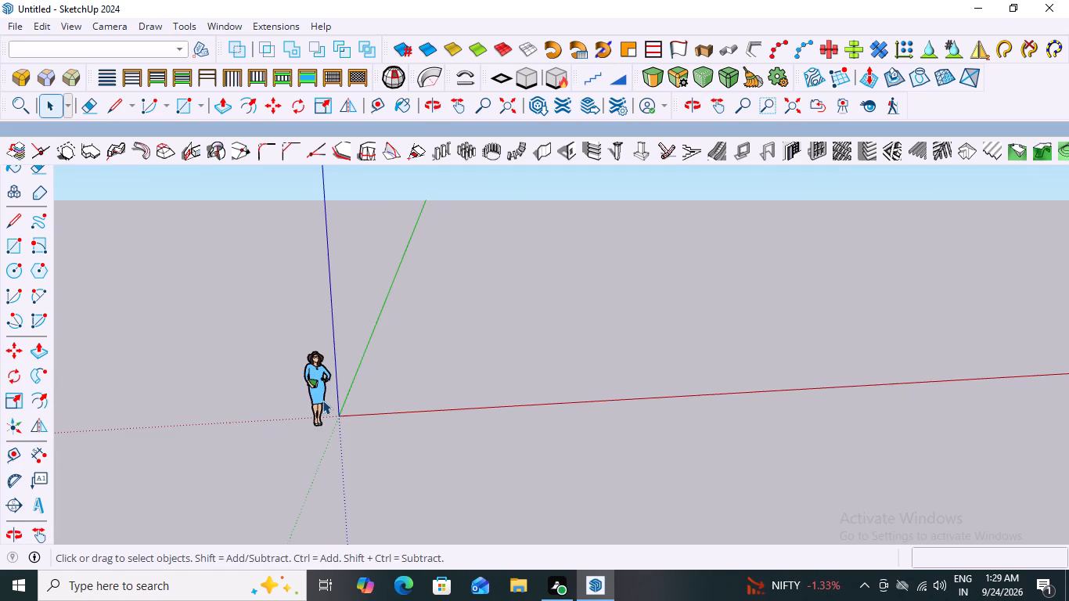
{"action": "left_click", "coordinate": [322, 400]}
{"action": "key", "text": "Delete"}
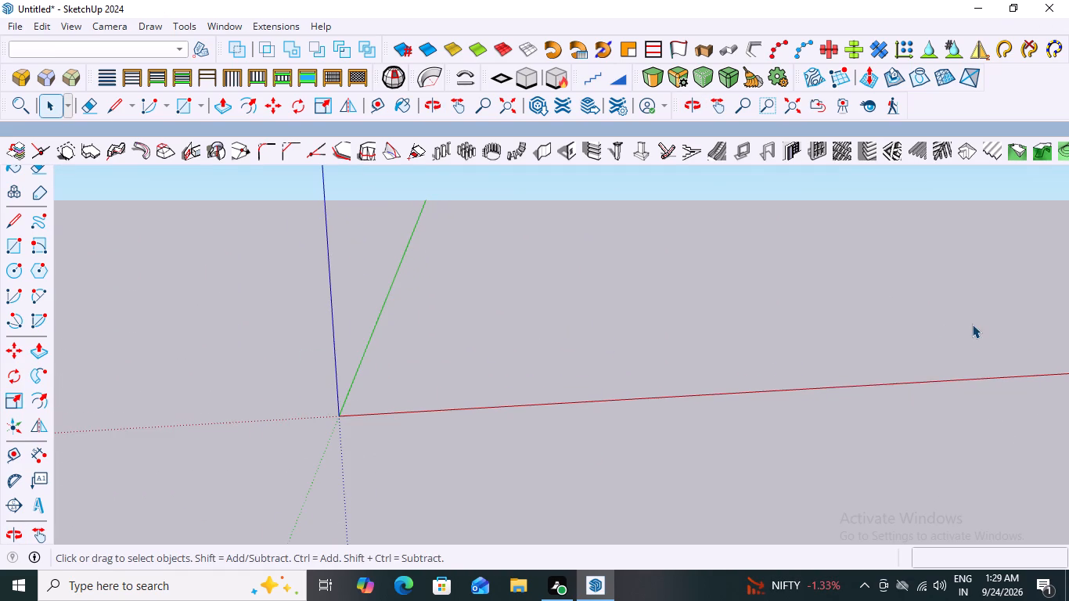
Draw two separate rectangles side by side on the ground near the origin, the second about 8' 2" by 35' 2".
{"action": "scroll", "coordinate": [714, 354], "scroll_direction": "down", "scroll_amount": 7}
{"action": "middle_click_drag", "start_coordinate": [736, 308], "coordinate": [729, 321]}
{"action": "scroll", "coordinate": [762, 295], "scroll_direction": "up", "scroll_amount": 9}
{"action": "scroll", "coordinate": [551, 313], "scroll_direction": "down", "scroll_amount": 10}
{"action": "middle_click", "coordinate": [696, 365]}
{"action": "scroll", "coordinate": [696, 365], "scroll_direction": "down", "scroll_amount": 1}
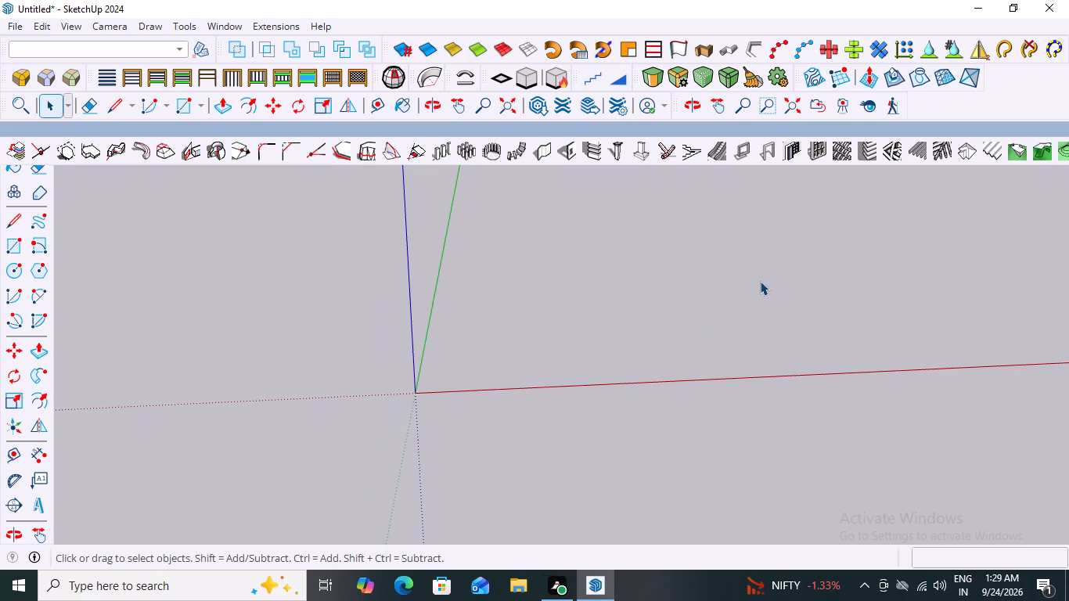
{"action": "scroll", "coordinate": [760, 281], "scroll_direction": "up", "scroll_amount": 2}
{"action": "scroll", "coordinate": [700, 309], "scroll_direction": "up", "scroll_amount": 1}
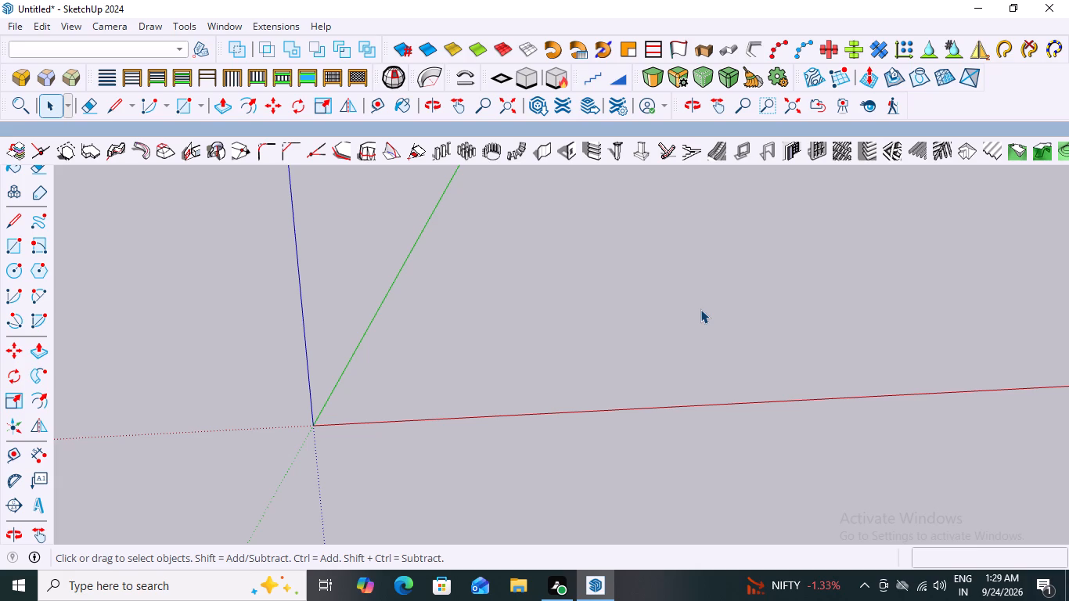
{"action": "key", "text": "r"}
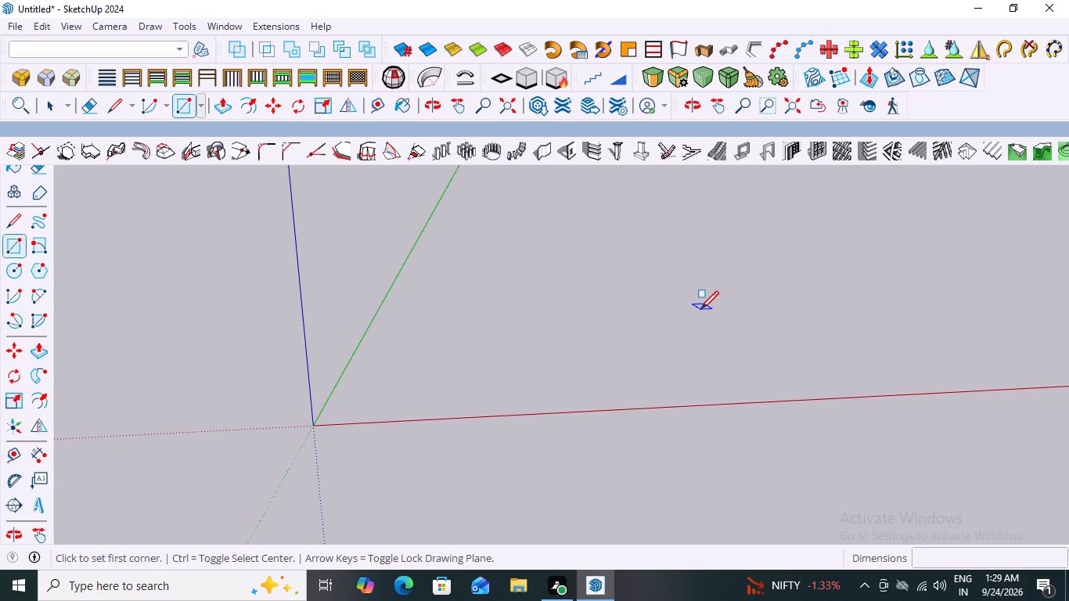
{"action": "left_click", "coordinate": [431, 329]}
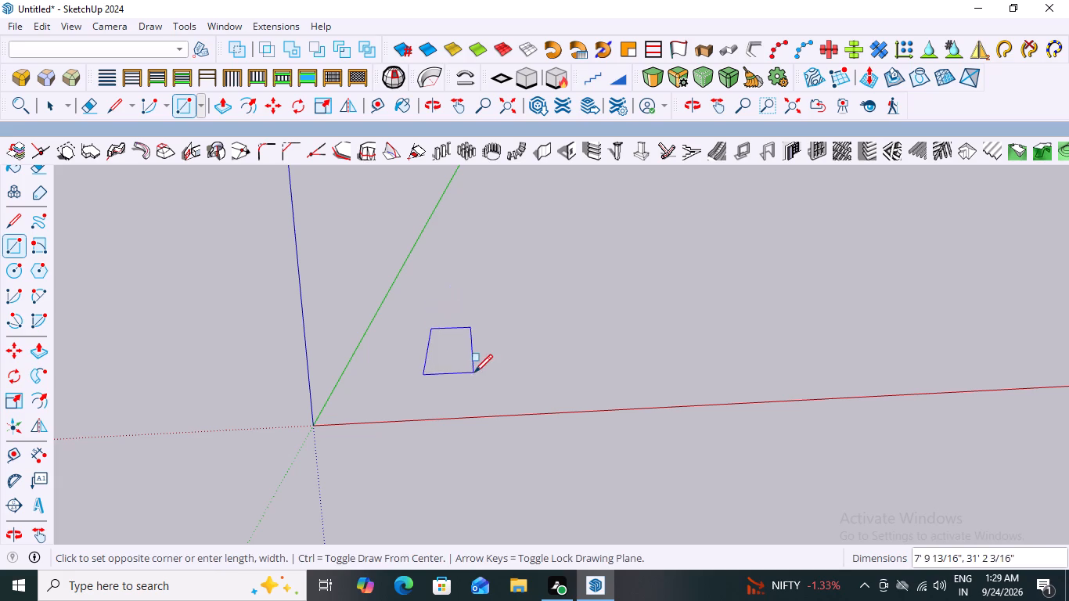
{"action": "left_click", "coordinate": [487, 365]}
{"action": "left_click", "coordinate": [517, 320]}
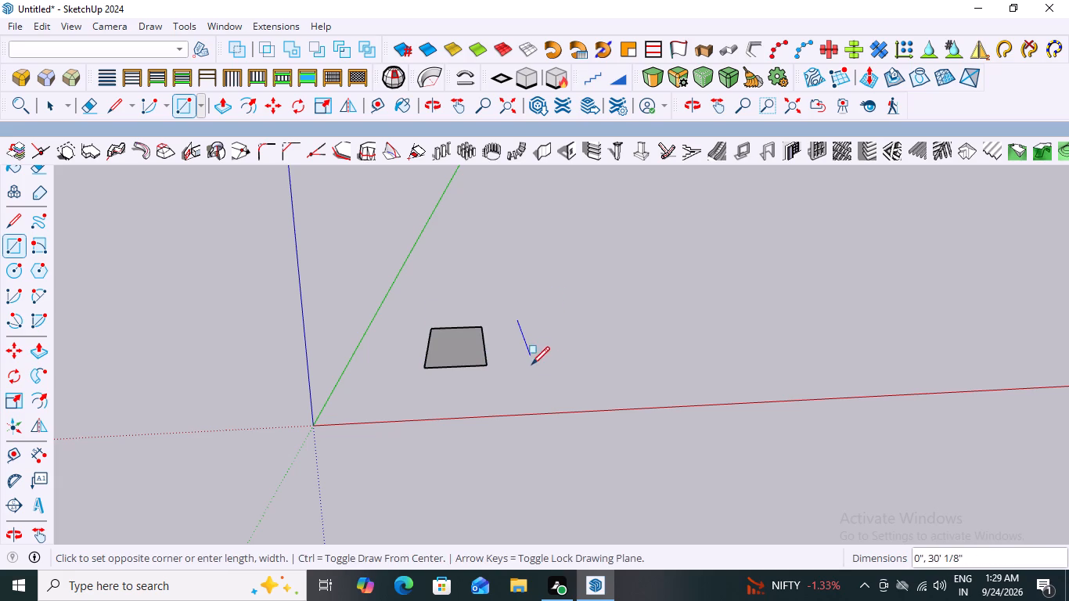
{"action": "left_click", "coordinate": [584, 365]}
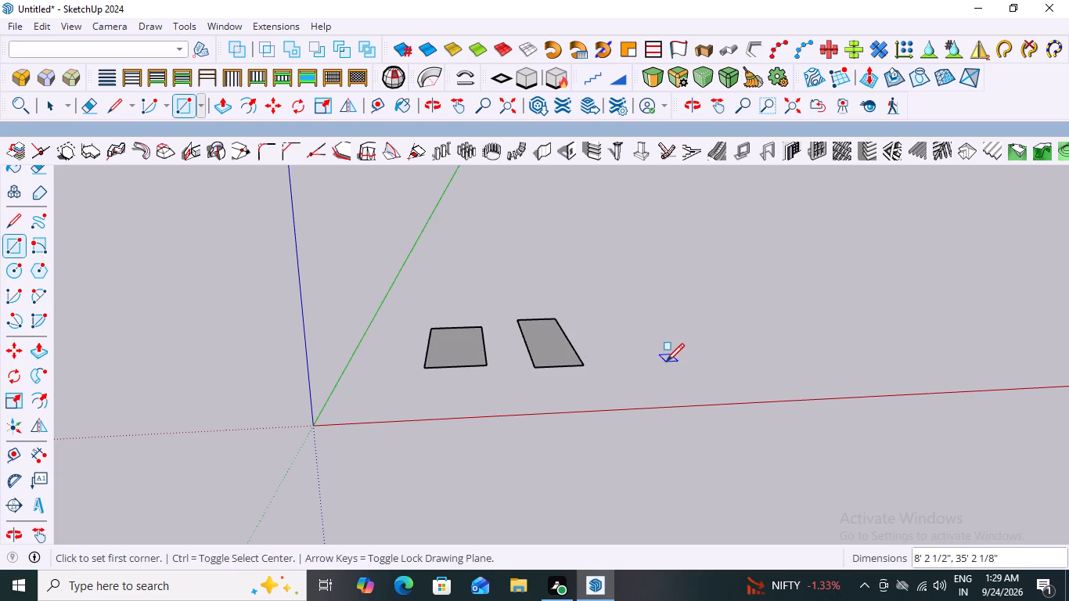
Continue the row along the red axis with three rectangles, about 7' 7" by 31' 2", 5' 7" by 27' 1" and 9' 9" by 25' 3".
{"action": "left_click", "coordinate": [588, 318]}
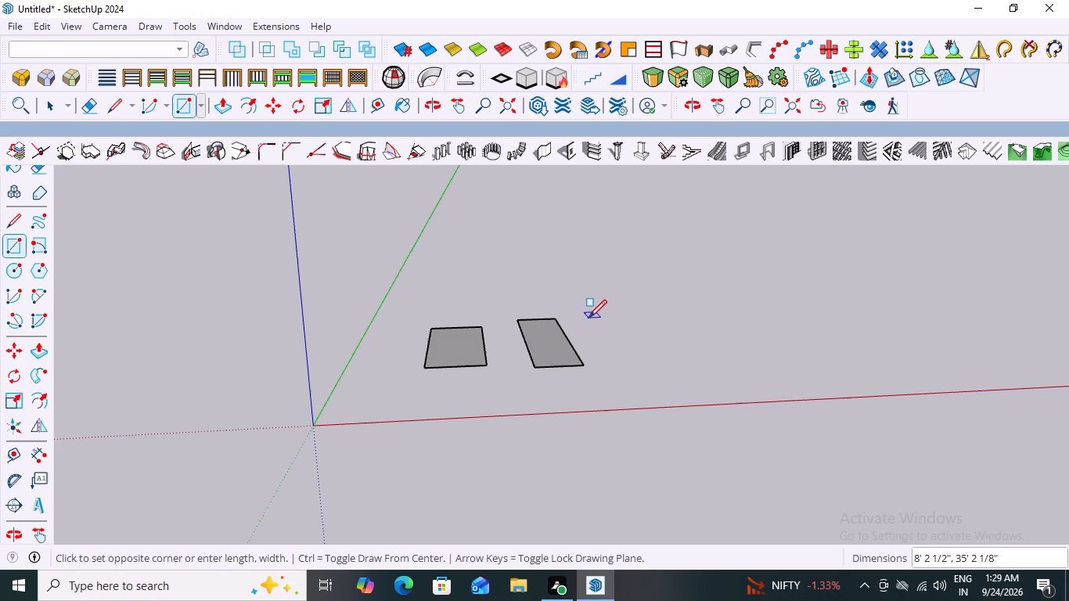
{"action": "left_click", "coordinate": [664, 355]}
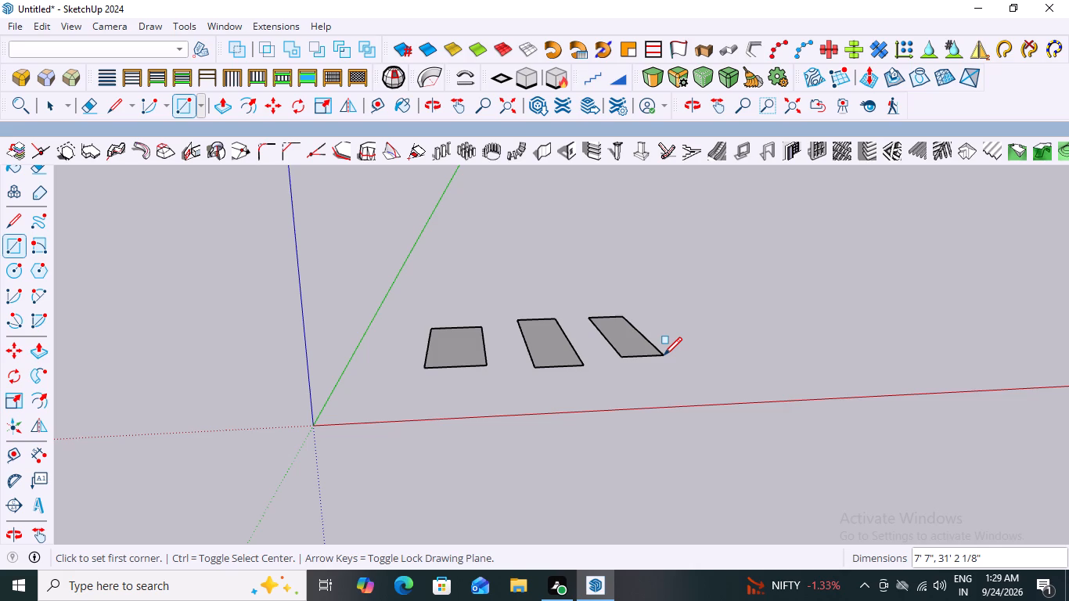
{"action": "left_click", "coordinate": [666, 320]}
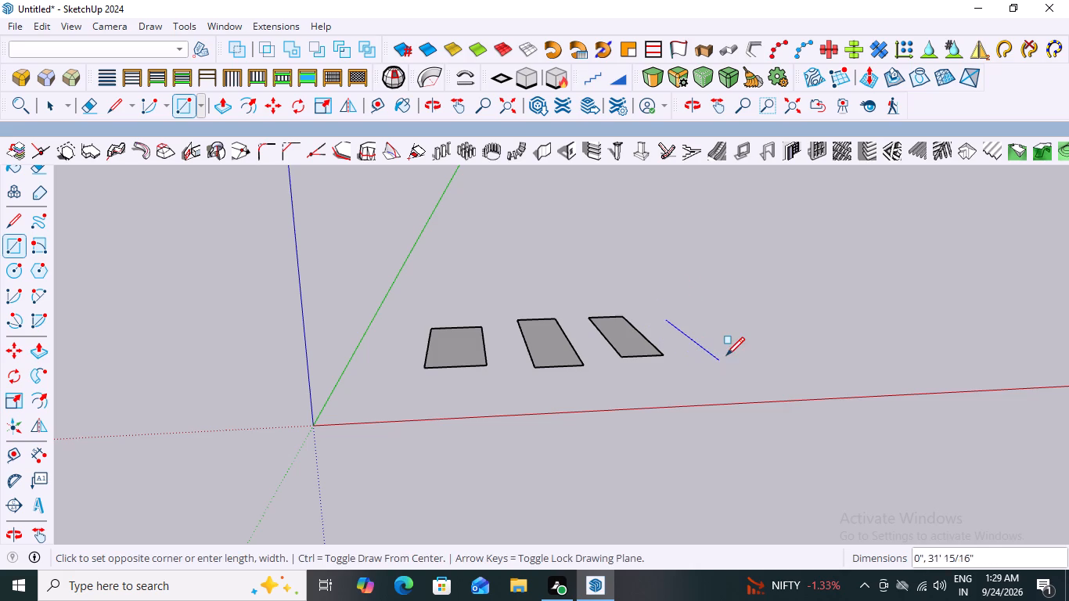
{"action": "left_click", "coordinate": [741, 353]}
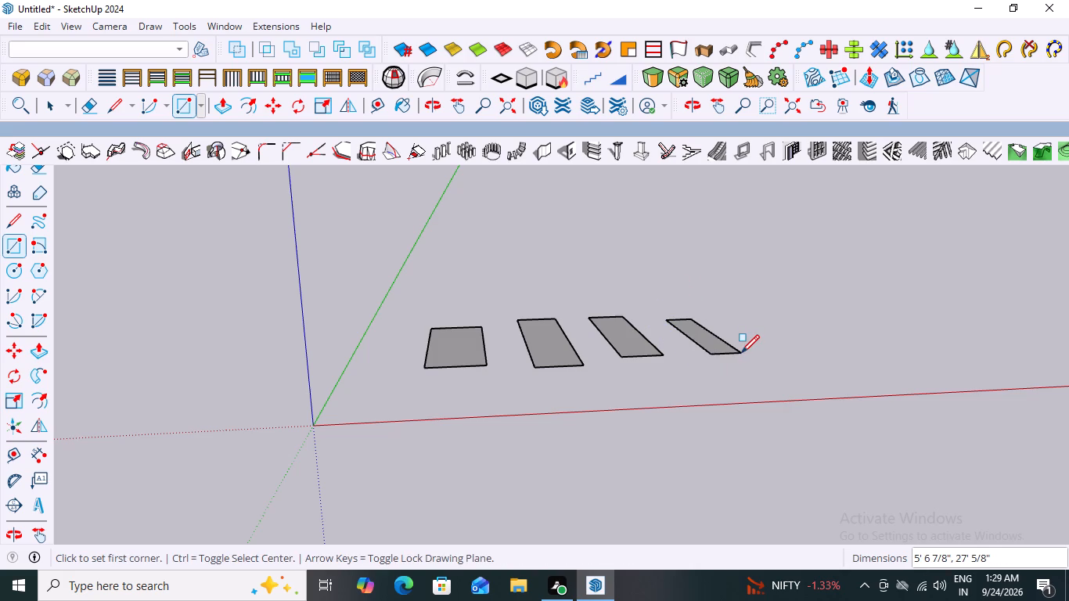
{"action": "left_click", "coordinate": [737, 319]}
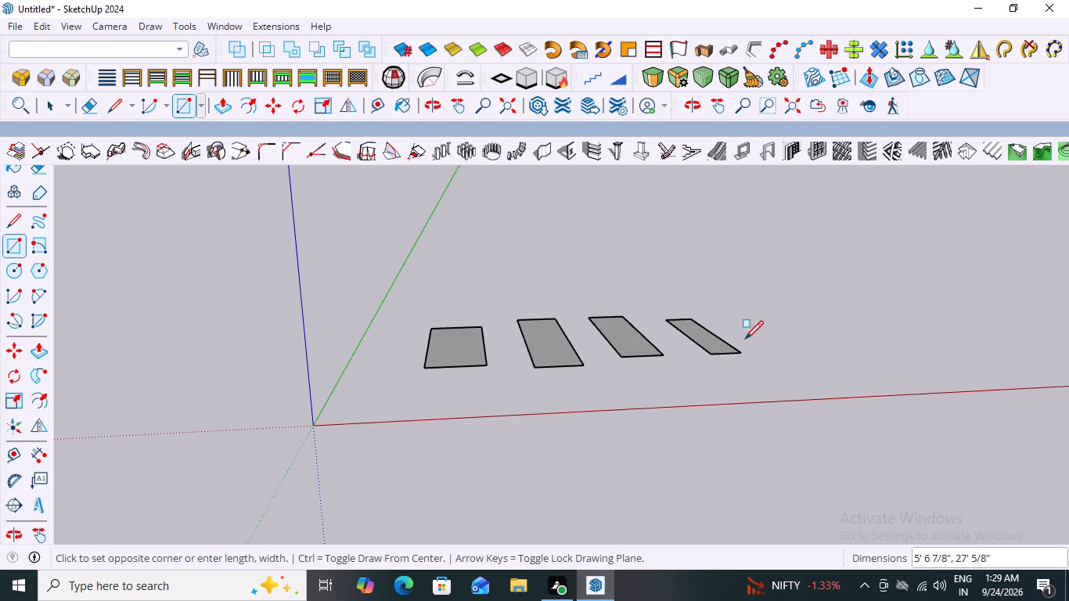
{"action": "left_click", "coordinate": [843, 348]}
Dismiss the Windows Security notification and draw a sixth ground rectangle at the far end of the row.
{"action": "scroll", "coordinate": [743, 357], "scroll_direction": "down", "scroll_amount": 8}
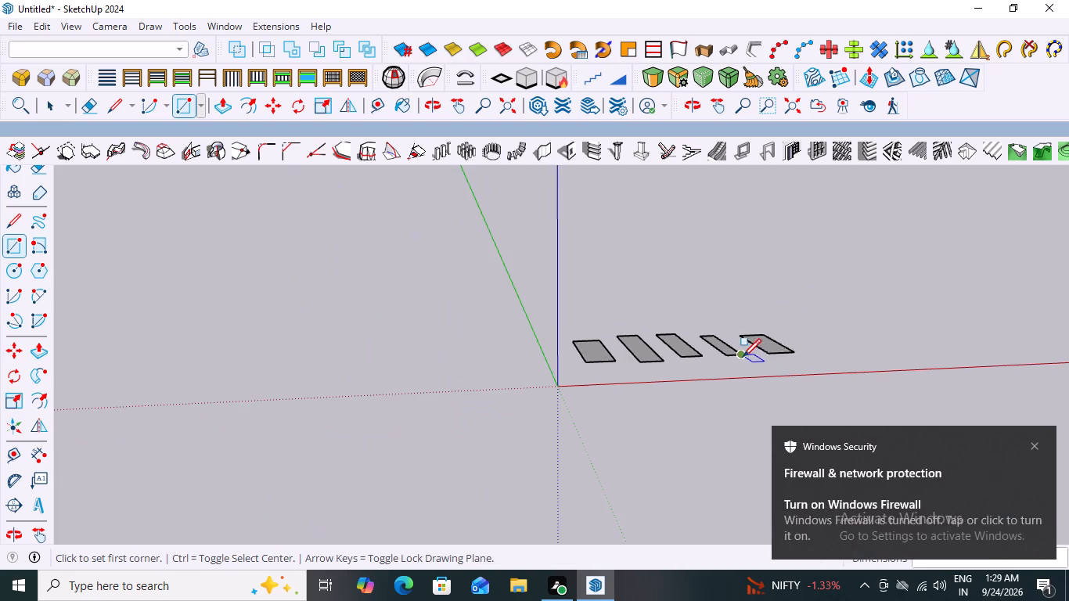
{"action": "scroll", "coordinate": [824, 329], "scroll_direction": "up", "scroll_amount": 19}
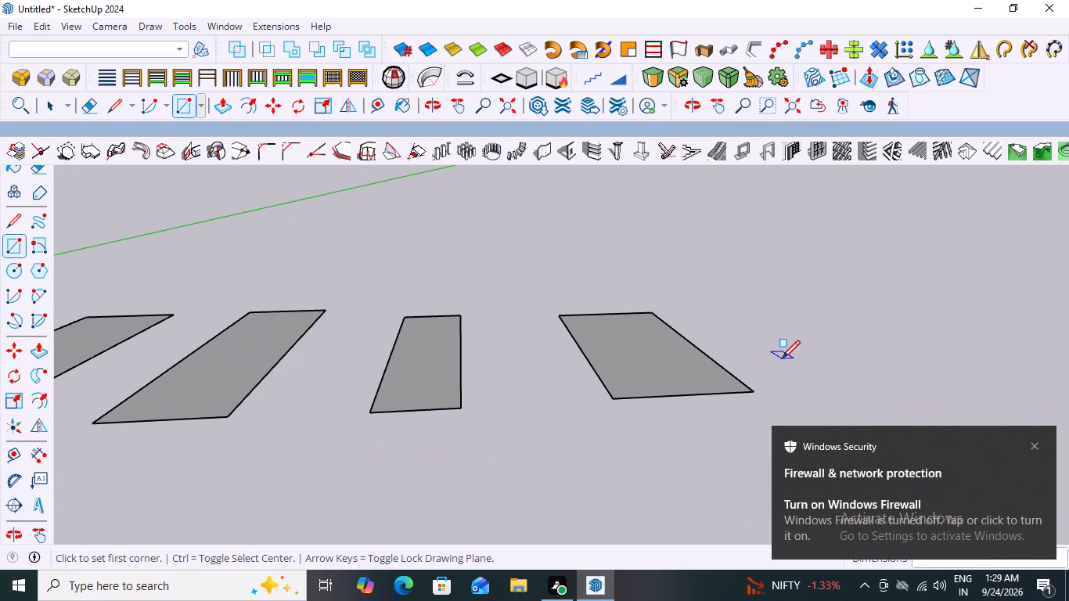
{"action": "left_click", "coordinate": [1038, 442]}
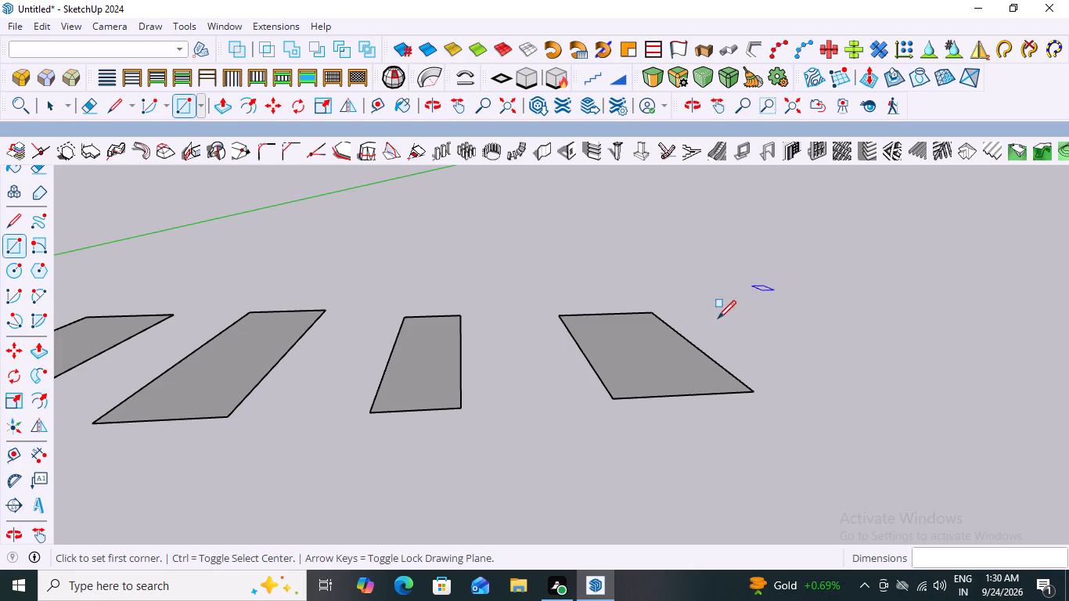
{"action": "left_click", "coordinate": [745, 311]}
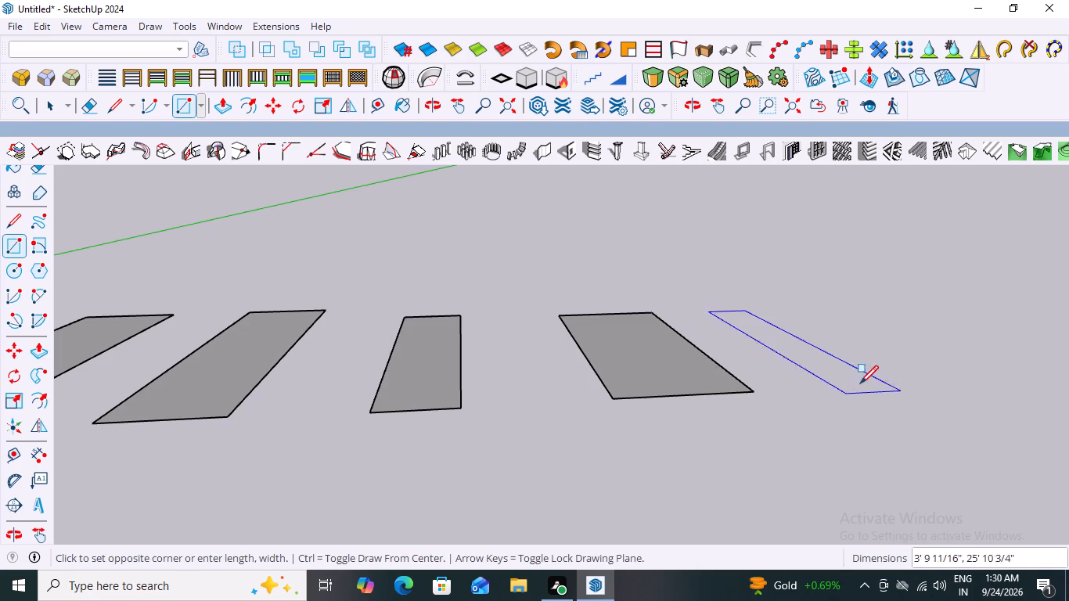
{"action": "left_click", "coordinate": [933, 362]}
Start a second row behind the first with two ground rectangles, about 24' 3" by 52' and 16' by 55' 11".
{"action": "scroll", "coordinate": [736, 390], "scroll_direction": "down", "scroll_amount": 6}
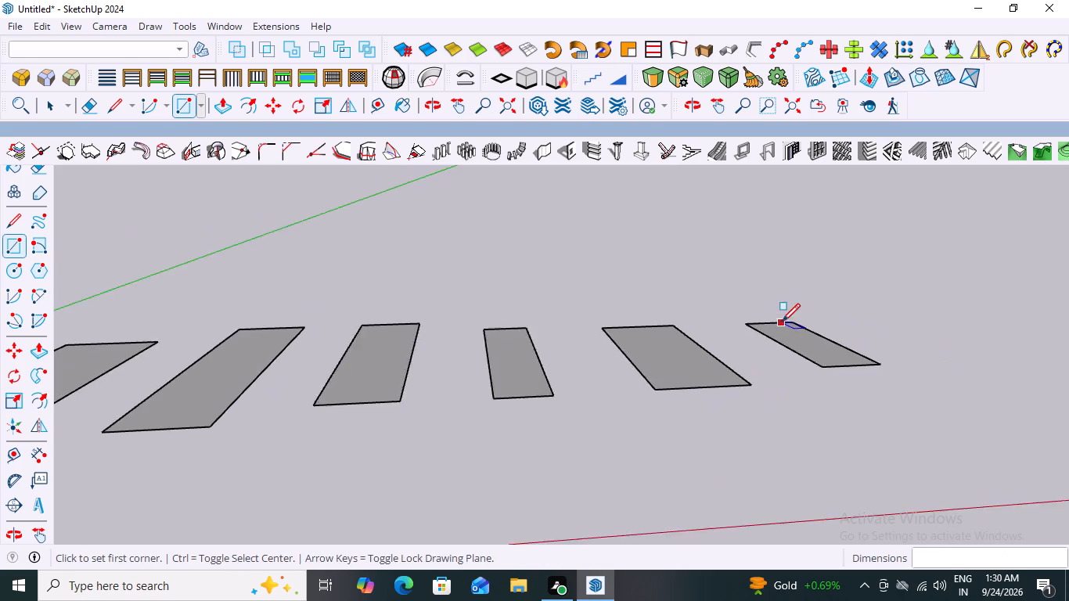
{"action": "scroll", "coordinate": [782, 322], "scroll_direction": "down", "scroll_amount": 3}
{"action": "scroll", "coordinate": [592, 269], "scroll_direction": "up", "scroll_amount": 3}
{"action": "scroll", "coordinate": [539, 214], "scroll_direction": "up", "scroll_amount": 4}
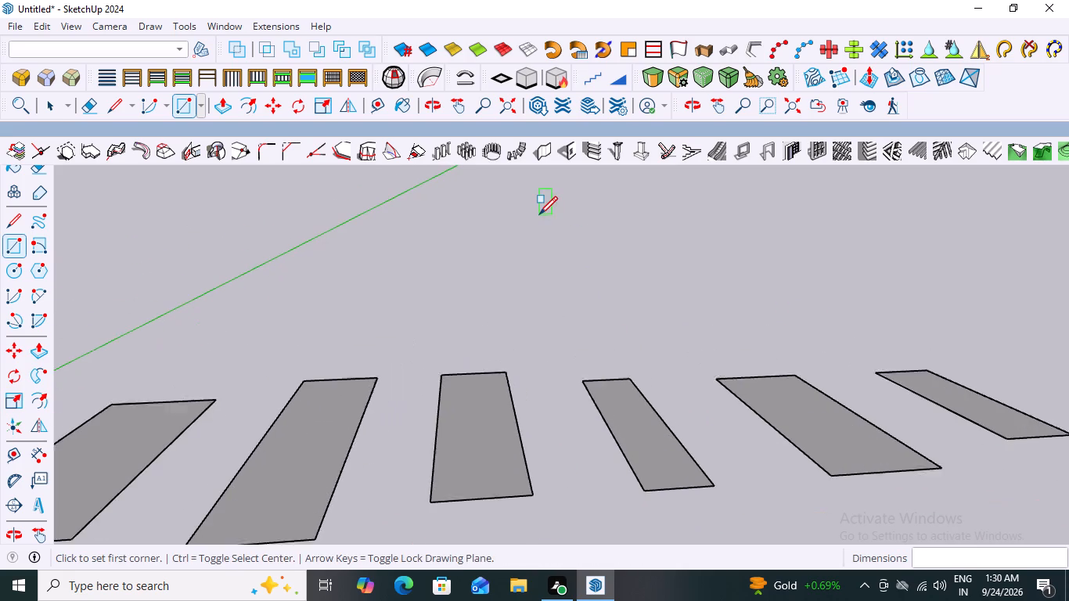
{"action": "left_click", "coordinate": [304, 285]}
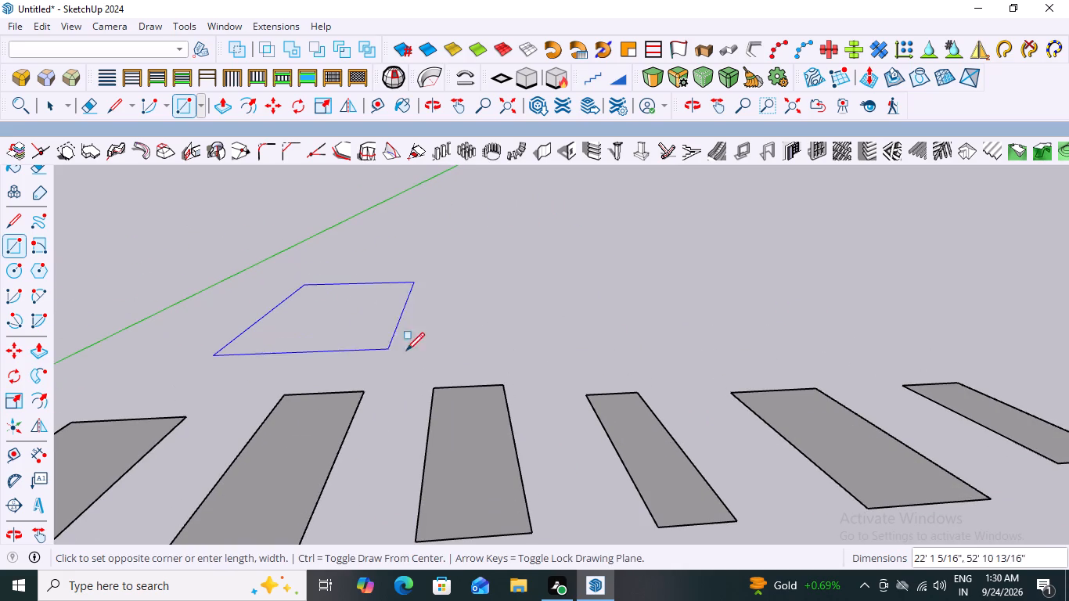
{"action": "left_click", "coordinate": [408, 347]}
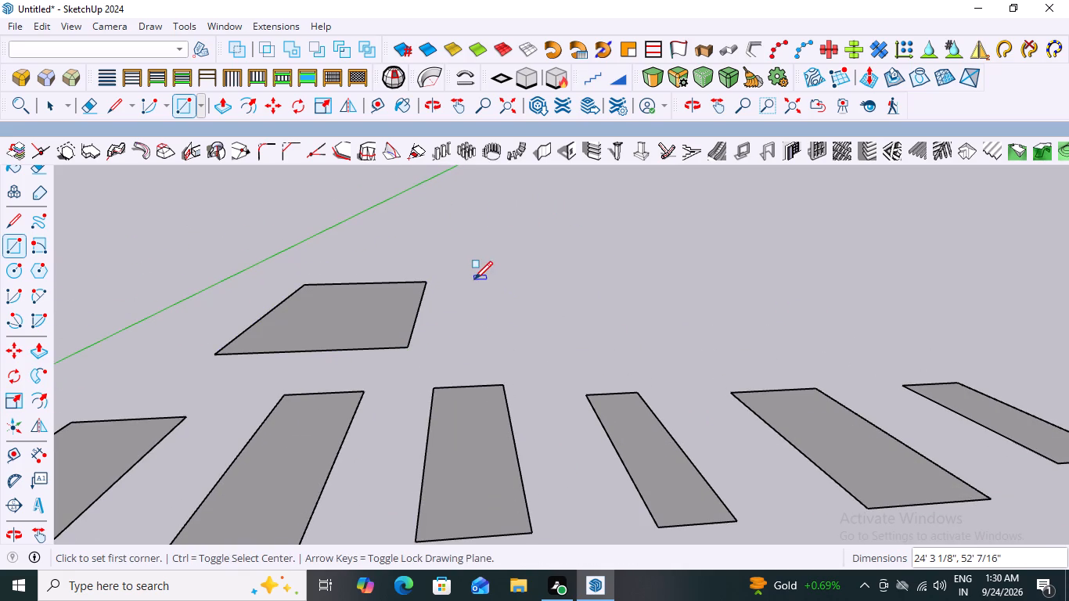
{"action": "left_click", "coordinate": [474, 279]}
{"action": "left_click", "coordinate": [602, 344]}
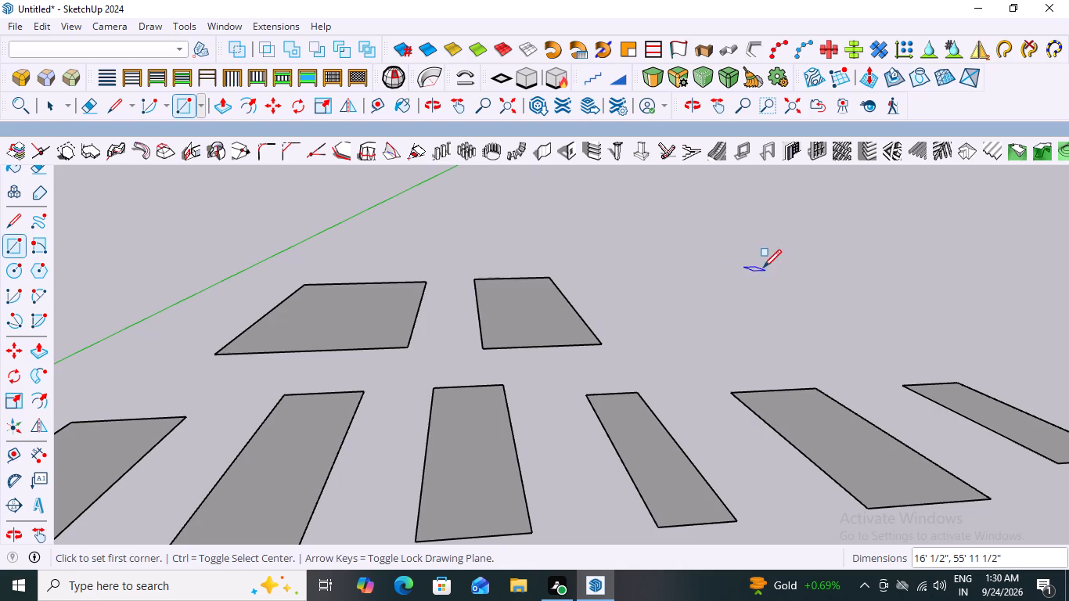
Extend the back row with two more ground rectangles, the first about 14' by 48' 7".
{"action": "scroll", "coordinate": [664, 299], "scroll_direction": "down", "scroll_amount": 4}
{"action": "scroll", "coordinate": [759, 265], "scroll_direction": "up", "scroll_amount": 6}
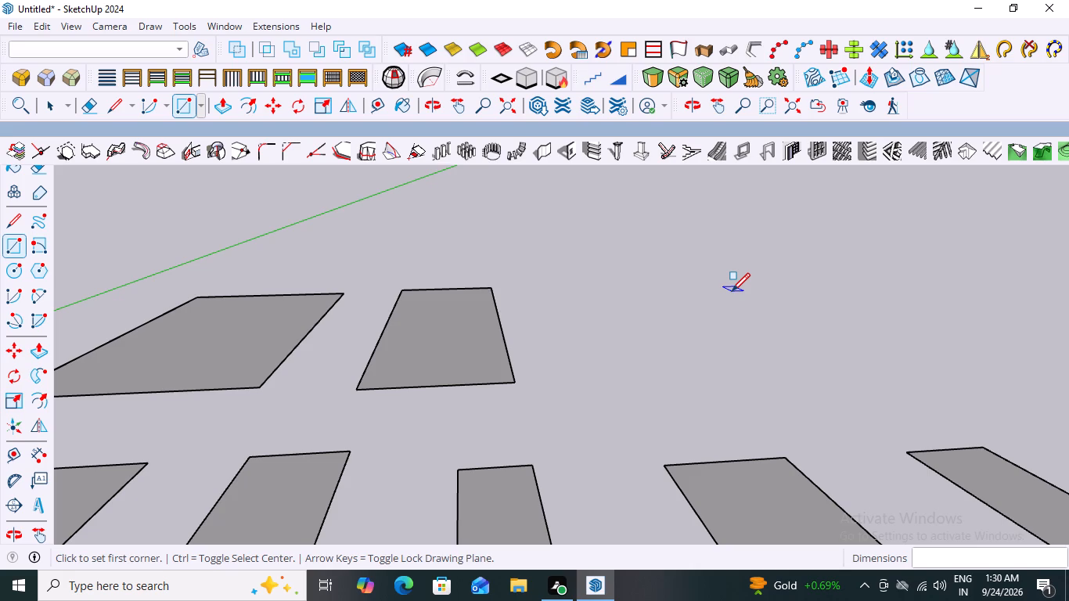
{"action": "left_click", "coordinate": [542, 290]}
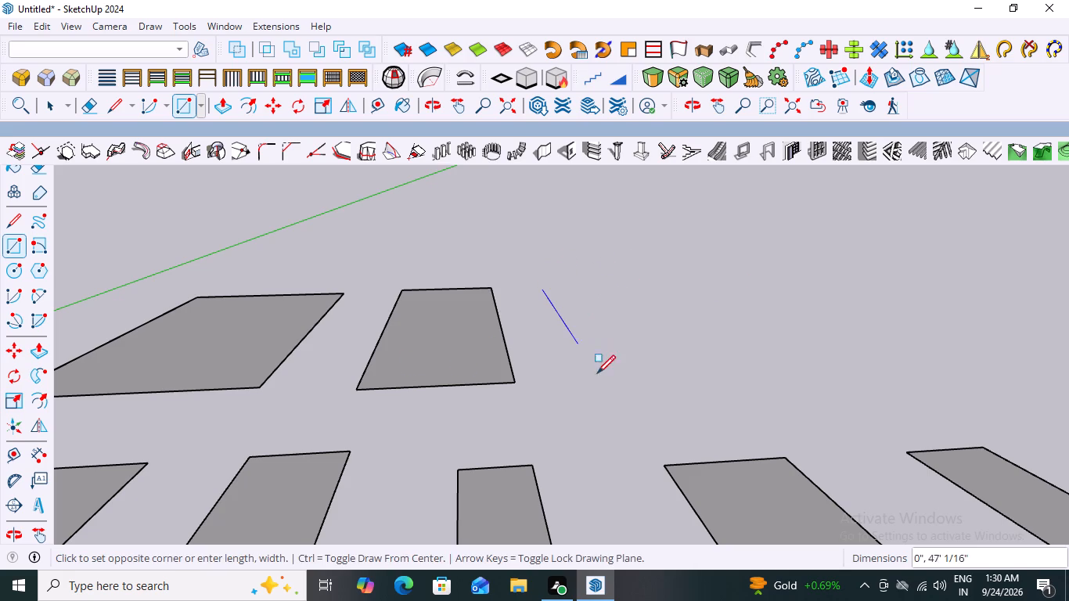
{"action": "left_click", "coordinate": [712, 362]}
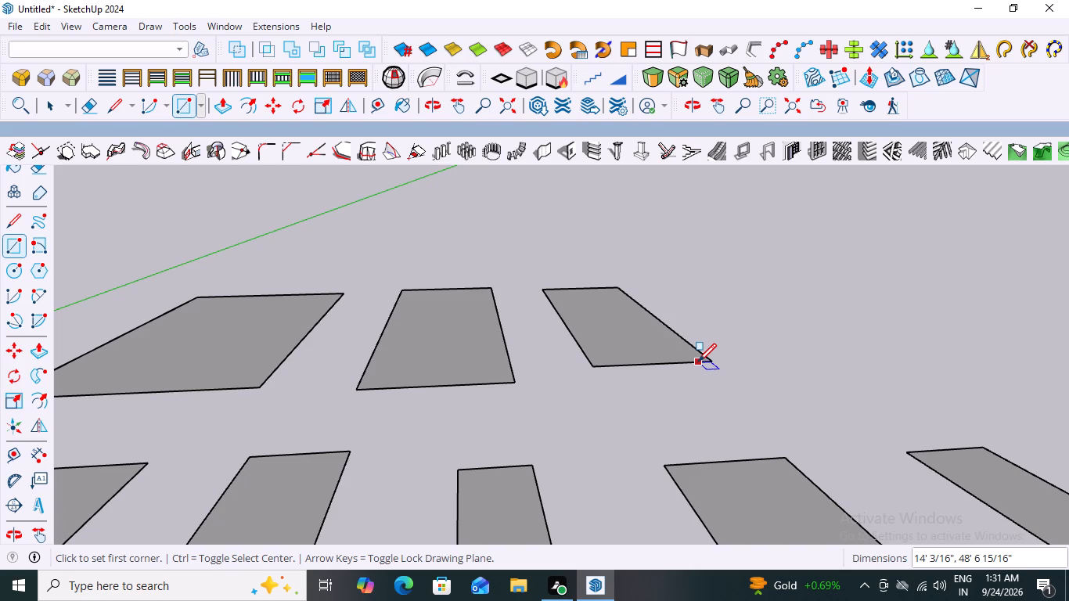
{"action": "scroll", "coordinate": [423, 370], "scroll_direction": "down", "scroll_amount": 6}
{"action": "scroll", "coordinate": [600, 347], "scroll_direction": "up", "scroll_amount": 1}
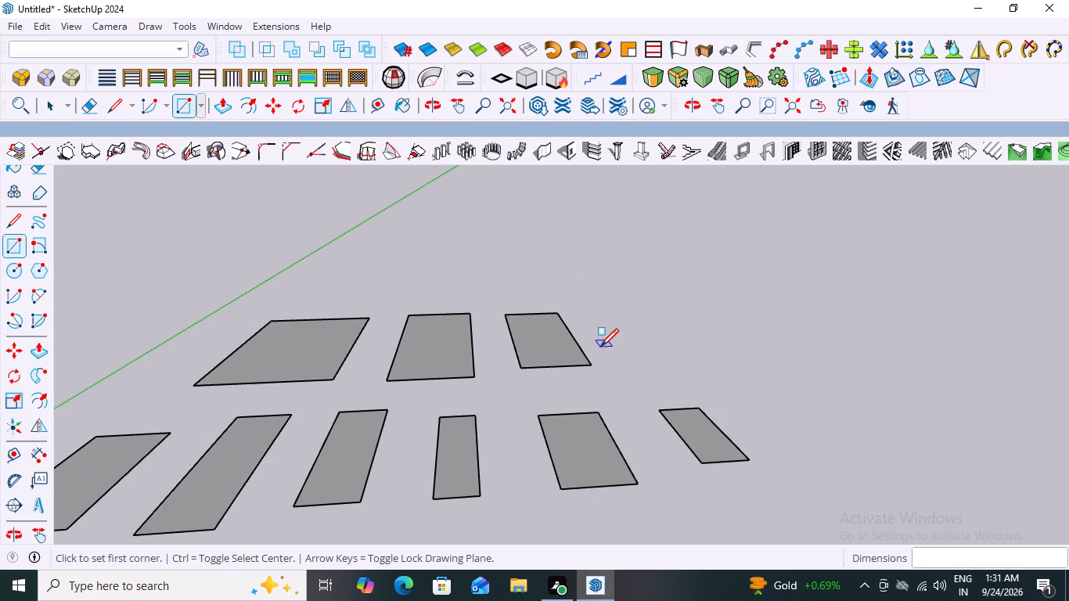
{"action": "scroll", "coordinate": [600, 347], "scroll_direction": "up", "scroll_amount": 2}
{"action": "left_click", "coordinate": [589, 304]}
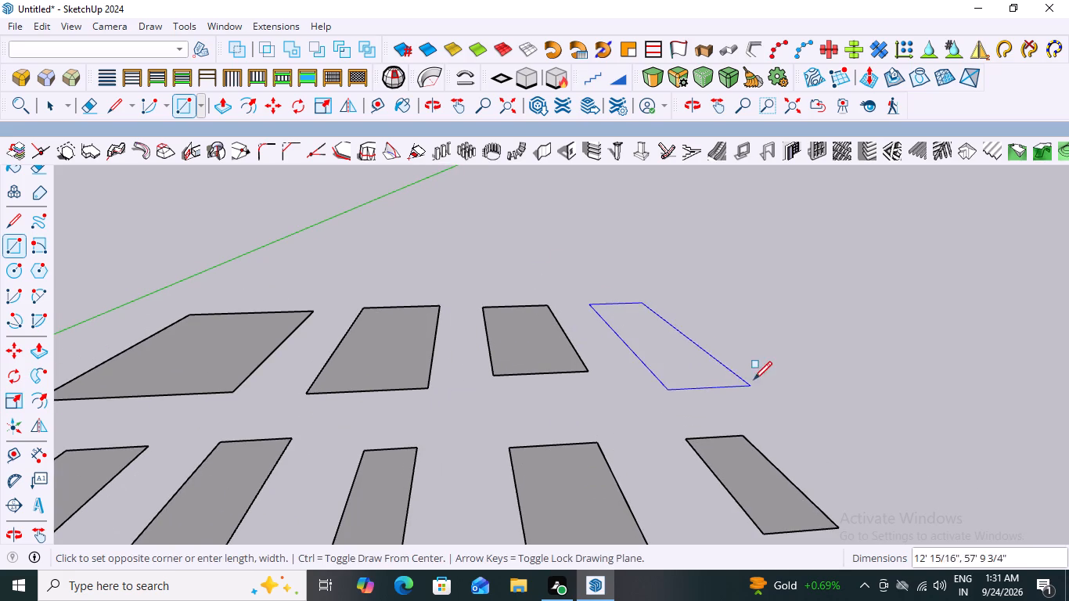
{"action": "left_click", "coordinate": [754, 377]}
Draw a seventh rectangle at the end of the front row, about 7' 7" by 23' 8".
{"action": "scroll", "coordinate": [306, 390], "scroll_direction": "down", "scroll_amount": 8}
{"action": "scroll", "coordinate": [563, 436], "scroll_direction": "up", "scroll_amount": 3}
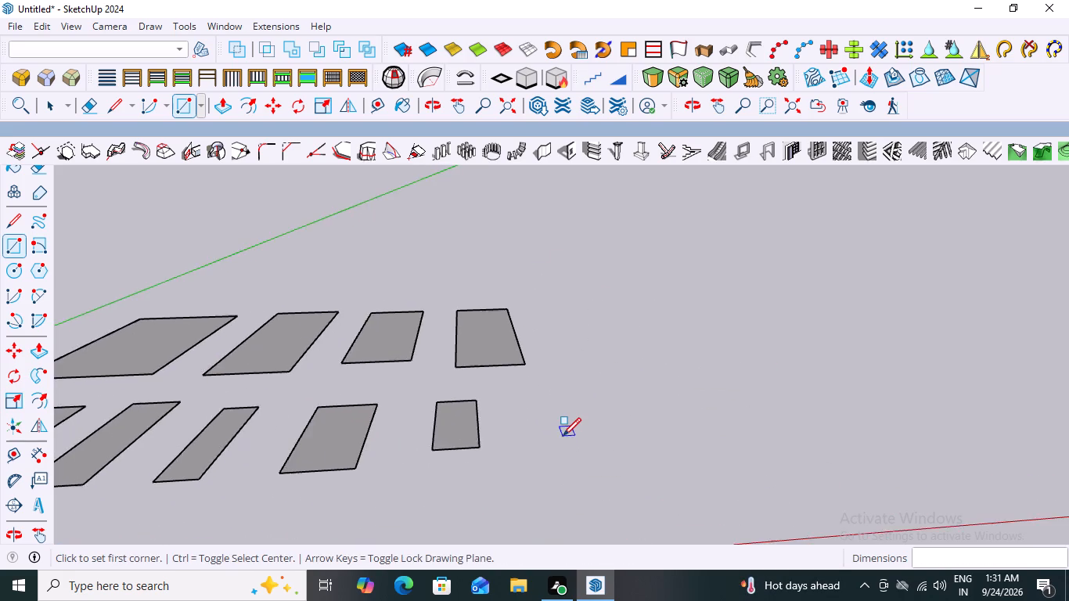
{"action": "scroll", "coordinate": [563, 436], "scroll_direction": "up", "scroll_amount": 6}
{"action": "left_click", "coordinate": [476, 384]}
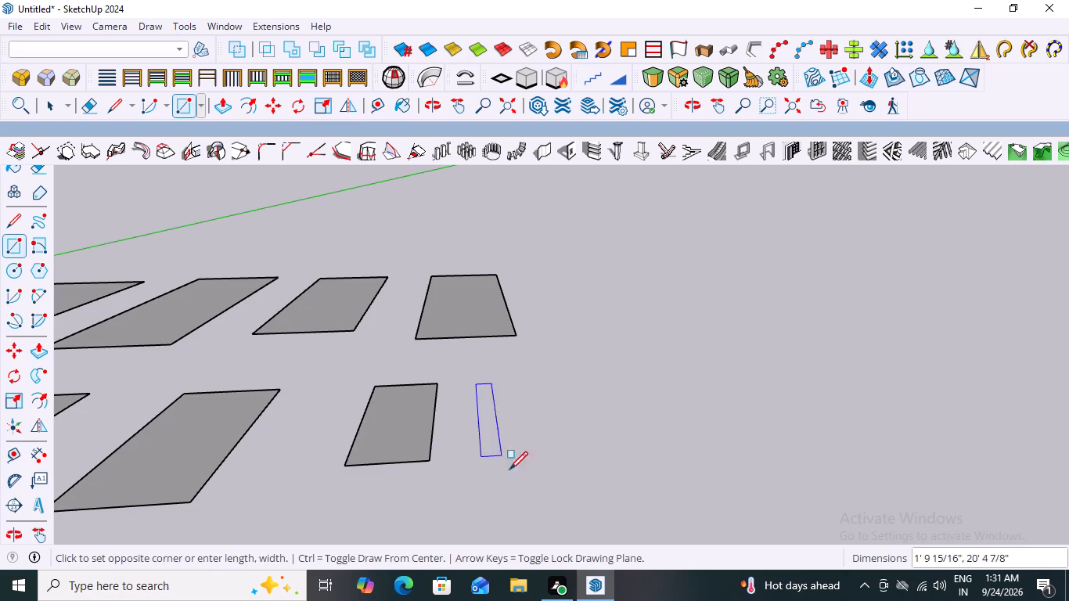
{"action": "left_click", "coordinate": [581, 475]}
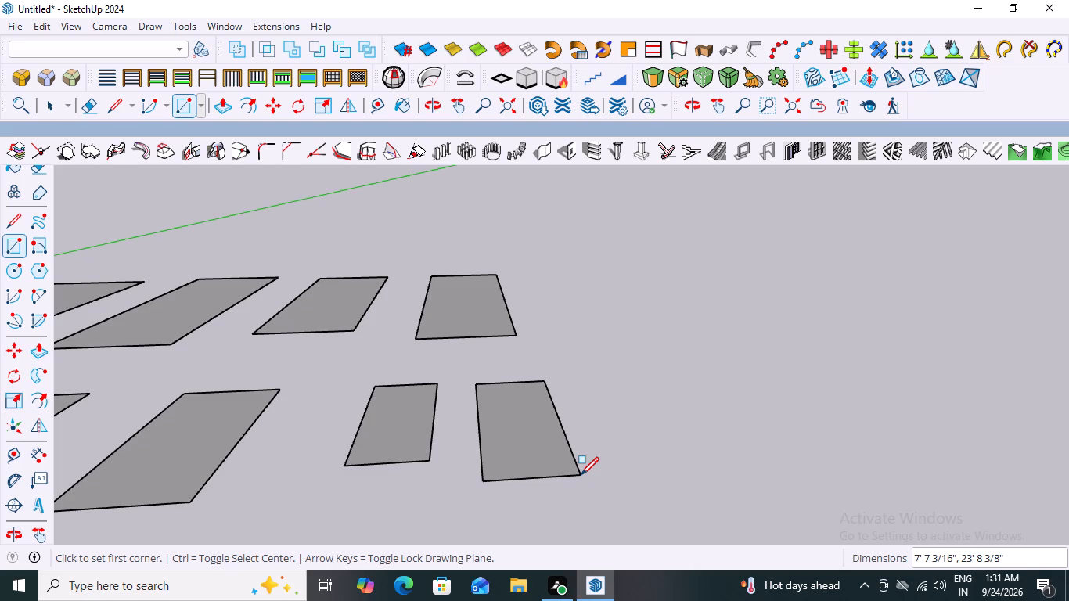
Lengthen both rows by one rectangle each, making the new front-row rectangle about 16' 6" by 27' 10".
{"action": "scroll", "coordinate": [447, 419], "scroll_direction": "down", "scroll_amount": 2}
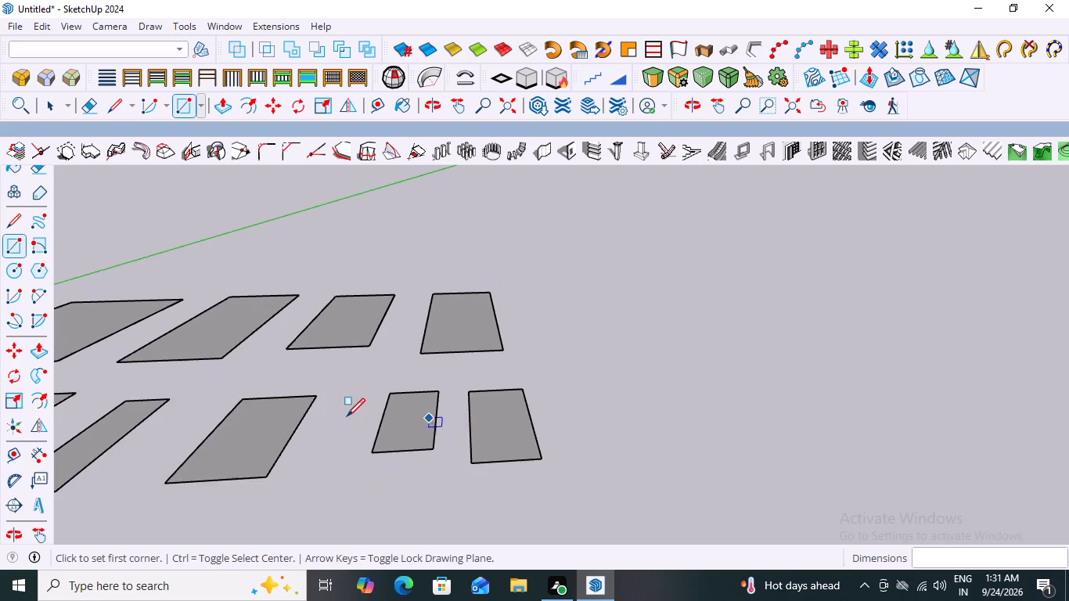
{"action": "scroll", "coordinate": [347, 416], "scroll_direction": "down", "scroll_amount": 4}
{"action": "scroll", "coordinate": [564, 419], "scroll_direction": "up", "scroll_amount": 3}
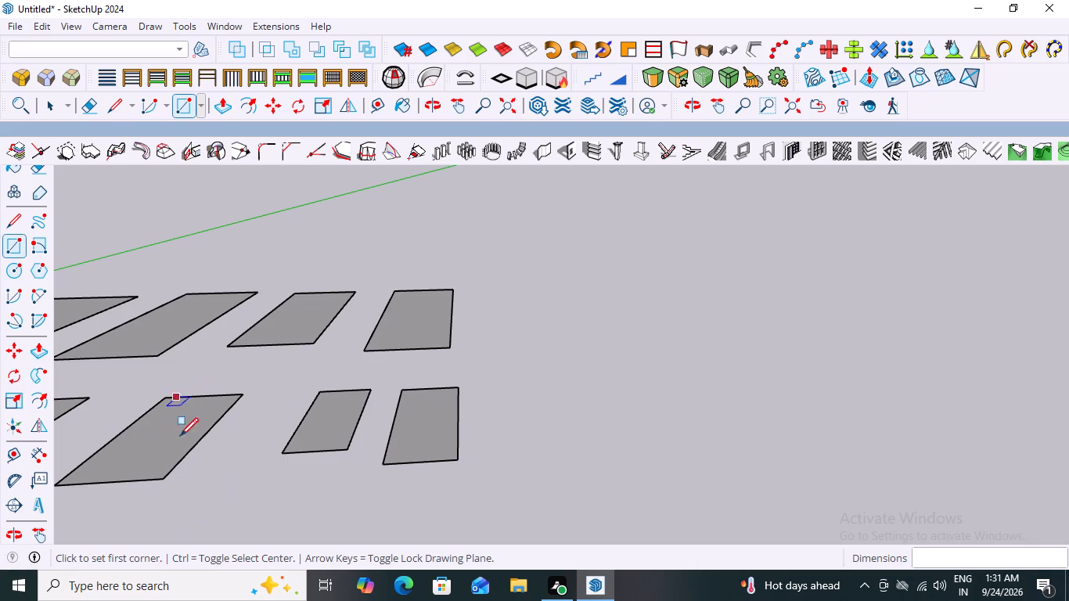
{"action": "left_click", "coordinate": [477, 293]}
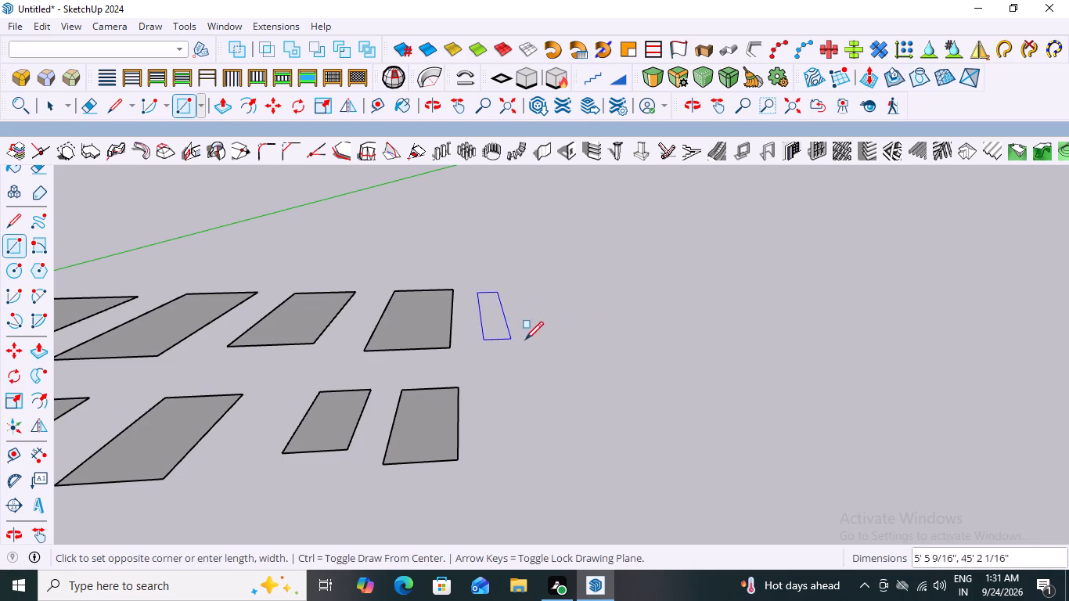
{"action": "left_click", "coordinate": [574, 345]}
{"action": "left_click", "coordinate": [481, 390]}
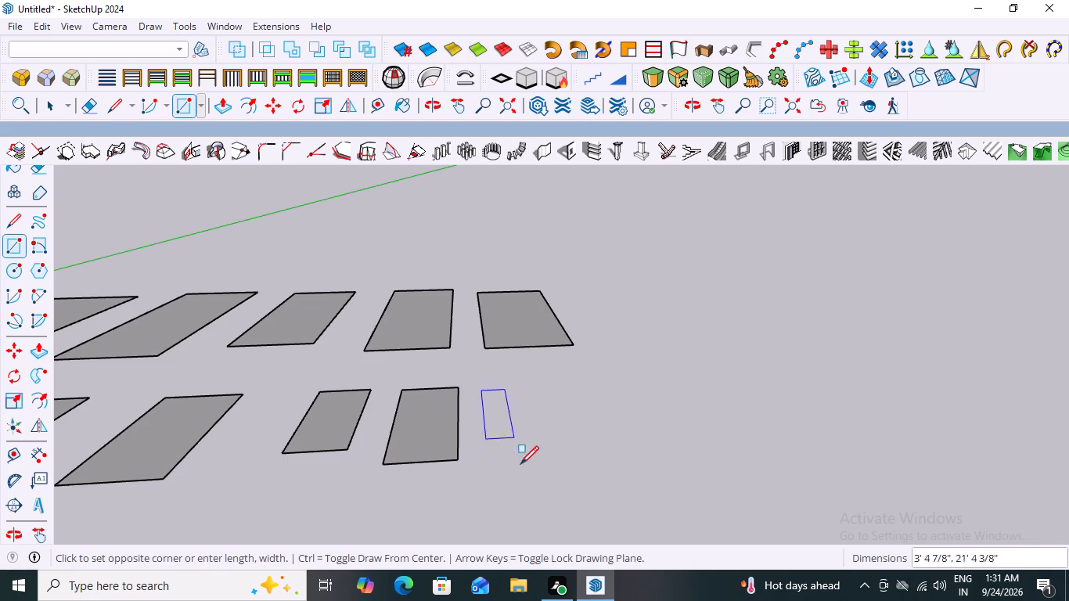
{"action": "left_click", "coordinate": [656, 473]}
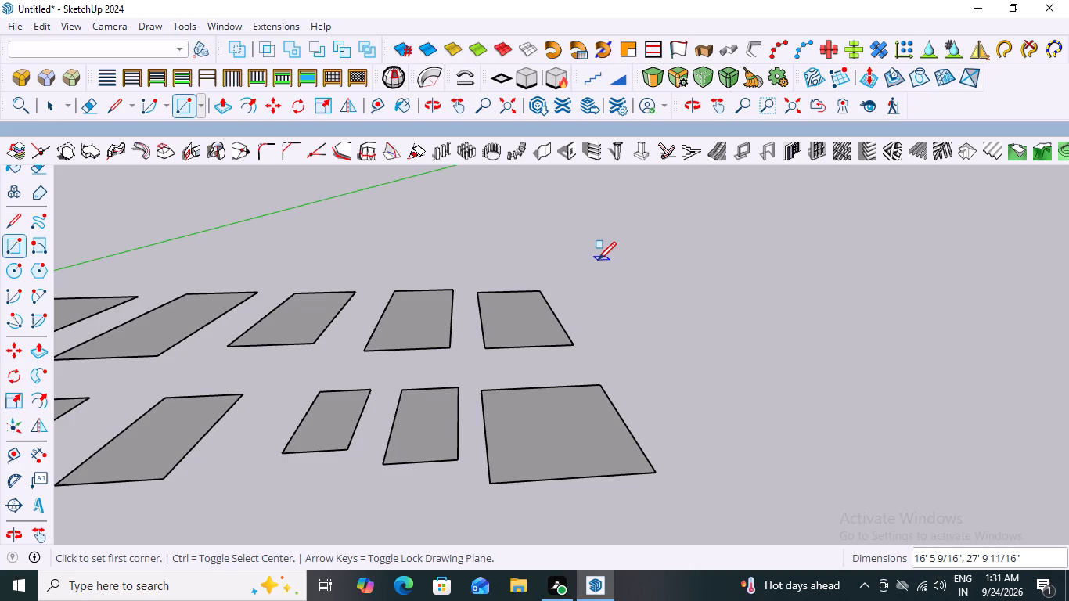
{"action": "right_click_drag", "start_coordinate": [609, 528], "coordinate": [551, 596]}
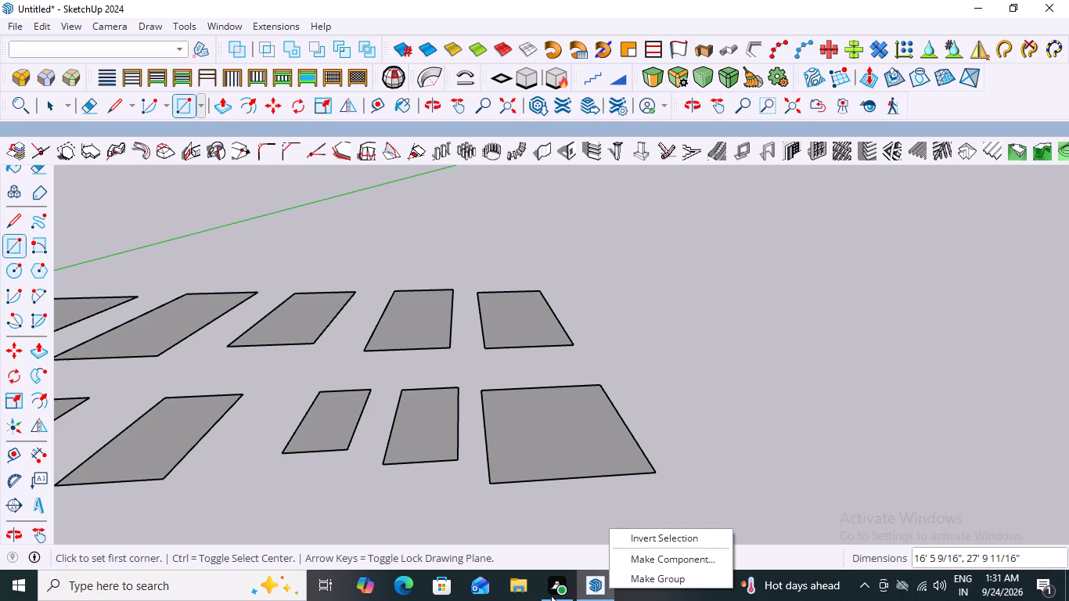
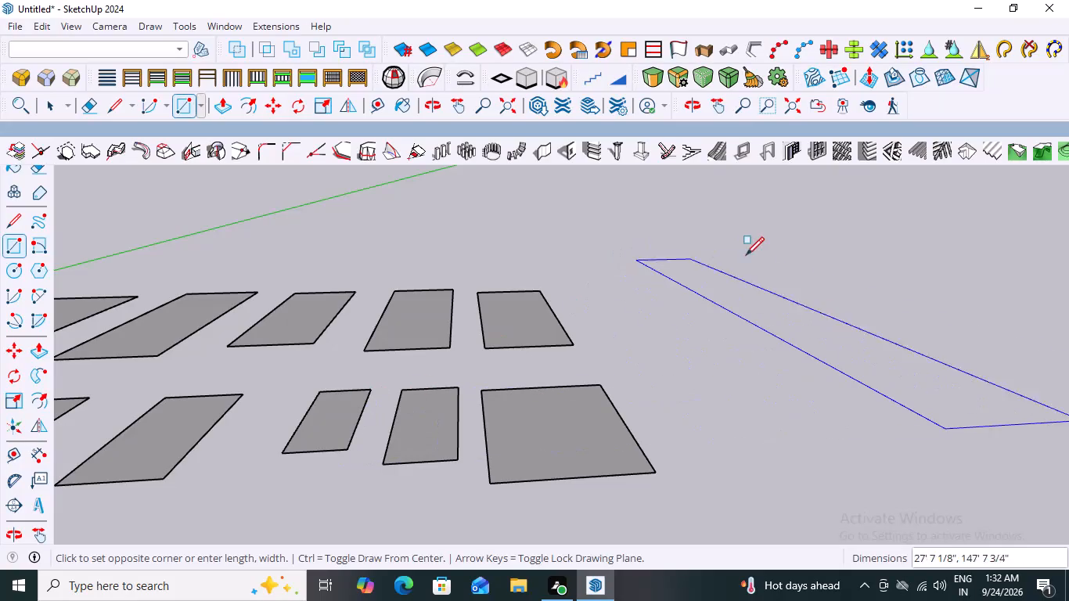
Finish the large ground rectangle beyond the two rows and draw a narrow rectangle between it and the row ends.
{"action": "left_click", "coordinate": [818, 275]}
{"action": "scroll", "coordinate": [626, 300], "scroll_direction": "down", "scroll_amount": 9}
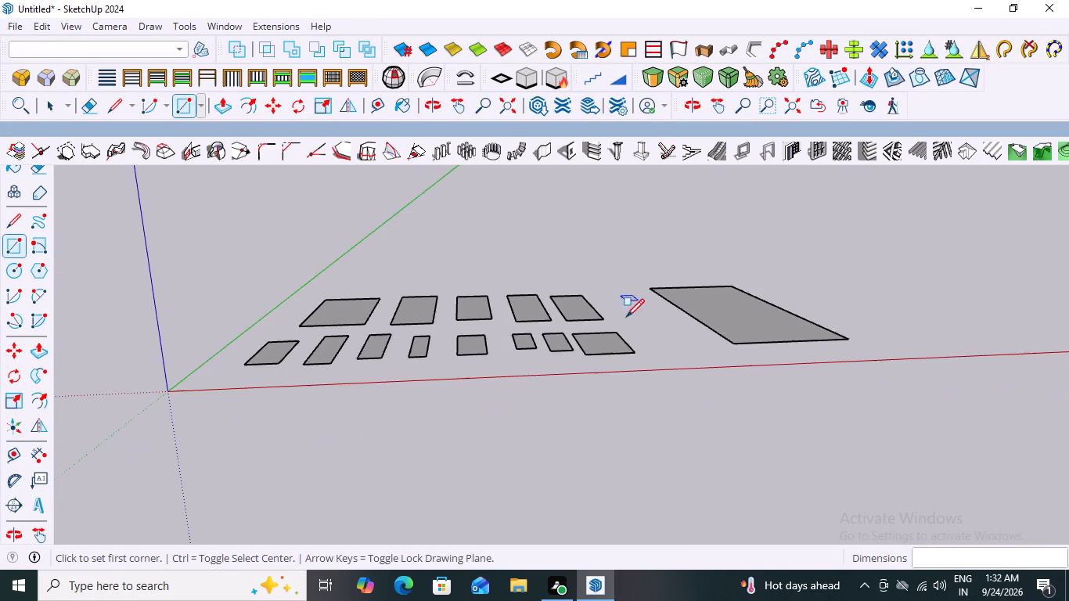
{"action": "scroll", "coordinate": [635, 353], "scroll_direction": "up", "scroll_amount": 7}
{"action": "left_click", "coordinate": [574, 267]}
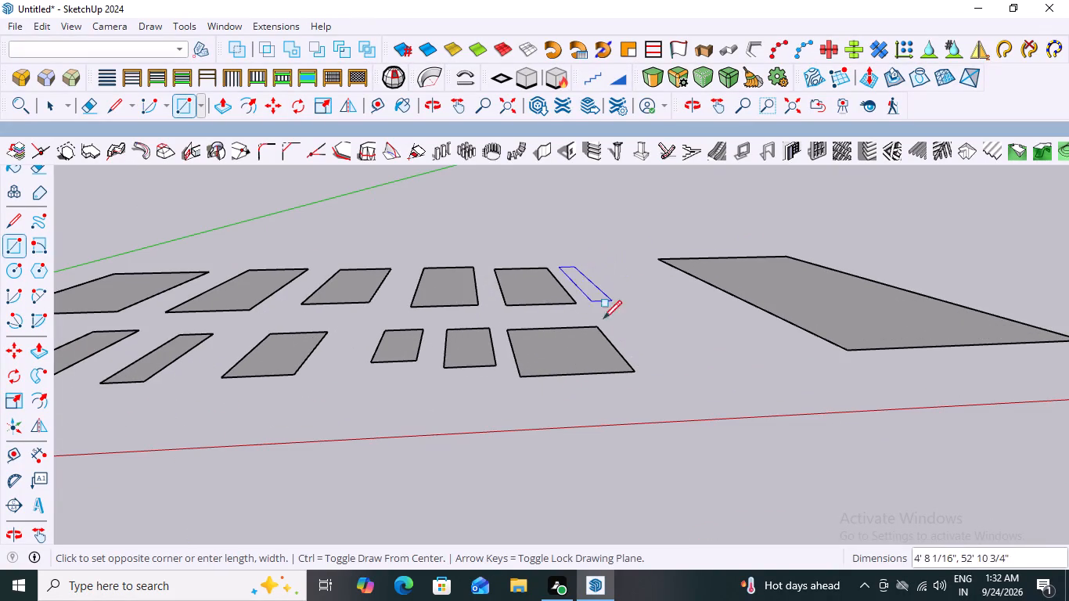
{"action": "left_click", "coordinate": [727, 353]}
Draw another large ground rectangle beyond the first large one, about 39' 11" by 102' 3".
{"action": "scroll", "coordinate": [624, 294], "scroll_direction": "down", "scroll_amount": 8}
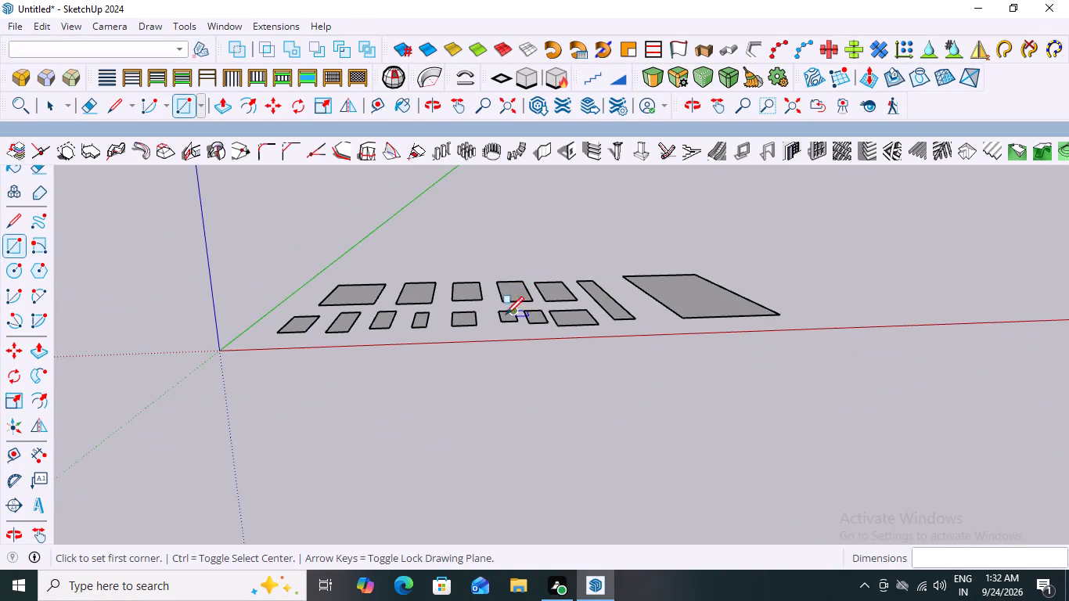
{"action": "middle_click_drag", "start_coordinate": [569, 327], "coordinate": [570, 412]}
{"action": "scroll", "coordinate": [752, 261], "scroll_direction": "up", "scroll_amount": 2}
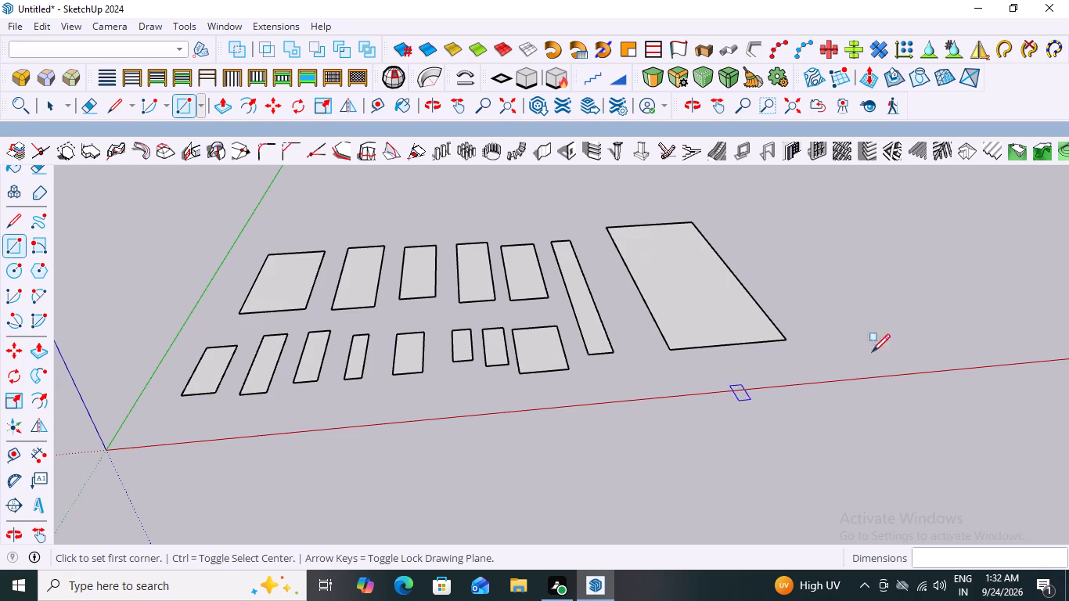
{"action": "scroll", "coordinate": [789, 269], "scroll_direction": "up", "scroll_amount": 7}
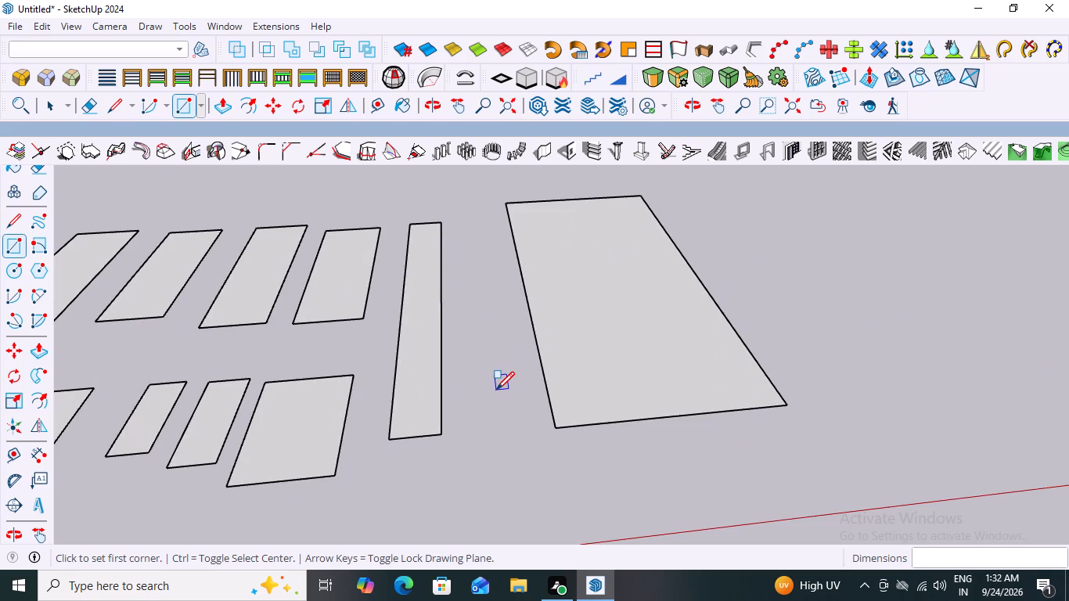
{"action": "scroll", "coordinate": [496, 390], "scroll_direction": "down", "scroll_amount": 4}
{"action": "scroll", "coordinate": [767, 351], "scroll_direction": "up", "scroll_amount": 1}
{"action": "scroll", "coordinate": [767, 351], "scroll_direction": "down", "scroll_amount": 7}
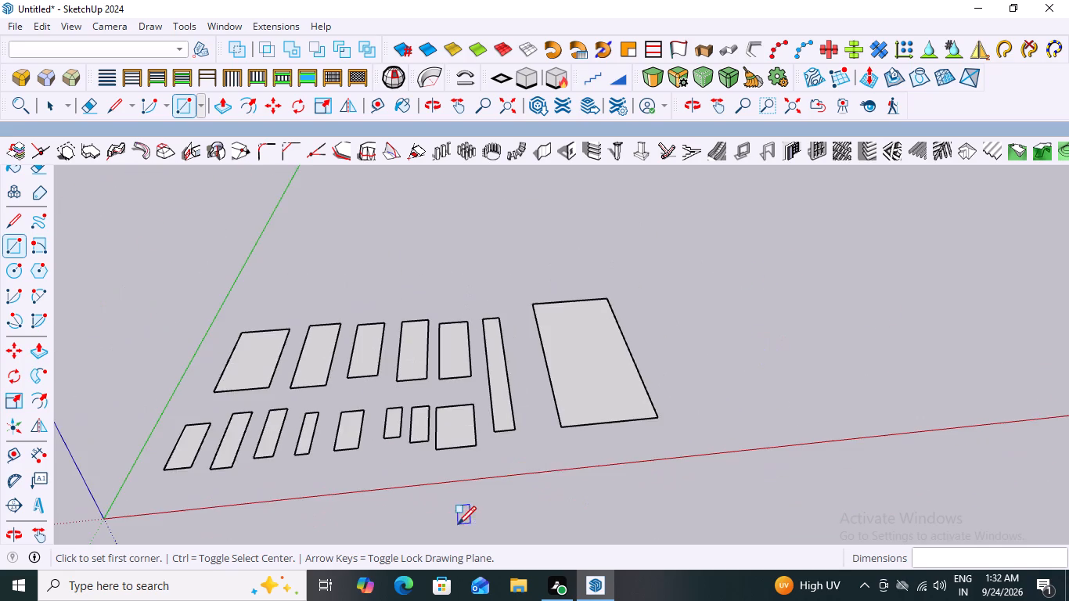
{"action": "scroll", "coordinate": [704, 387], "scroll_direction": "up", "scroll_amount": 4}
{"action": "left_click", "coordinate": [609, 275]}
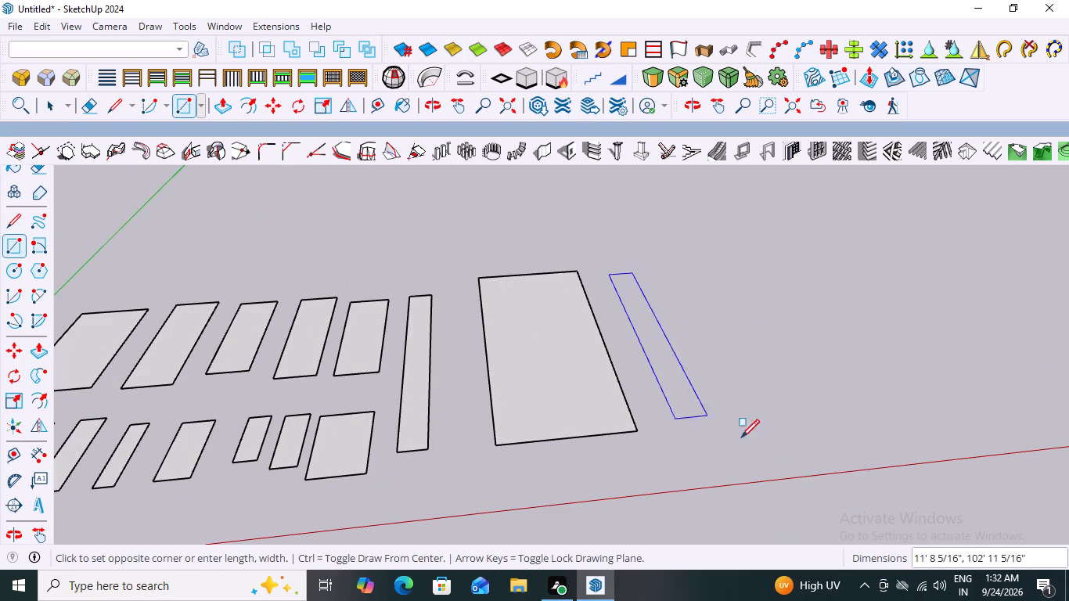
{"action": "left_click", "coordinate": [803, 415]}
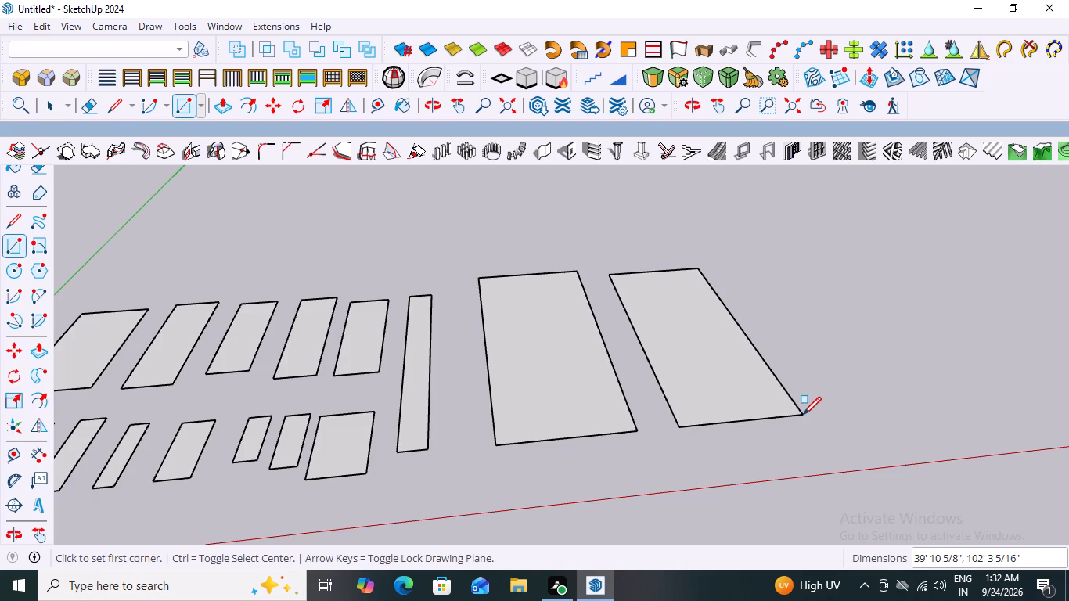
Select all the ground rectangles in both rows and beyond them, and delete them.
{"action": "scroll", "coordinate": [586, 473], "scroll_direction": "down", "scroll_amount": 7}
{"action": "scroll", "coordinate": [789, 406], "scroll_direction": "up", "scroll_amount": 2}
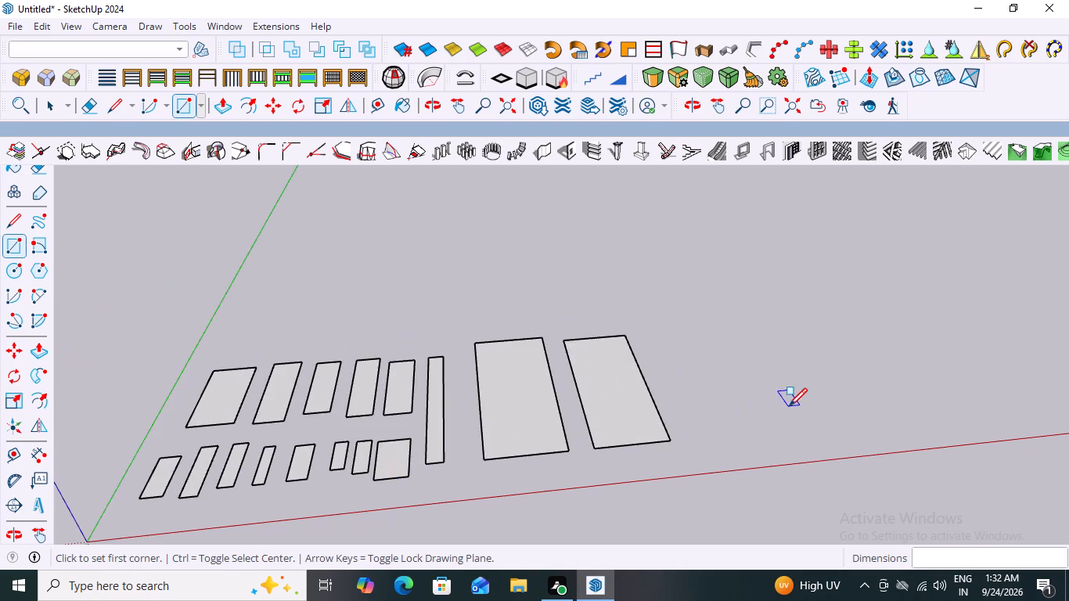
{"action": "scroll", "coordinate": [789, 406], "scroll_direction": "up", "scroll_amount": 2}
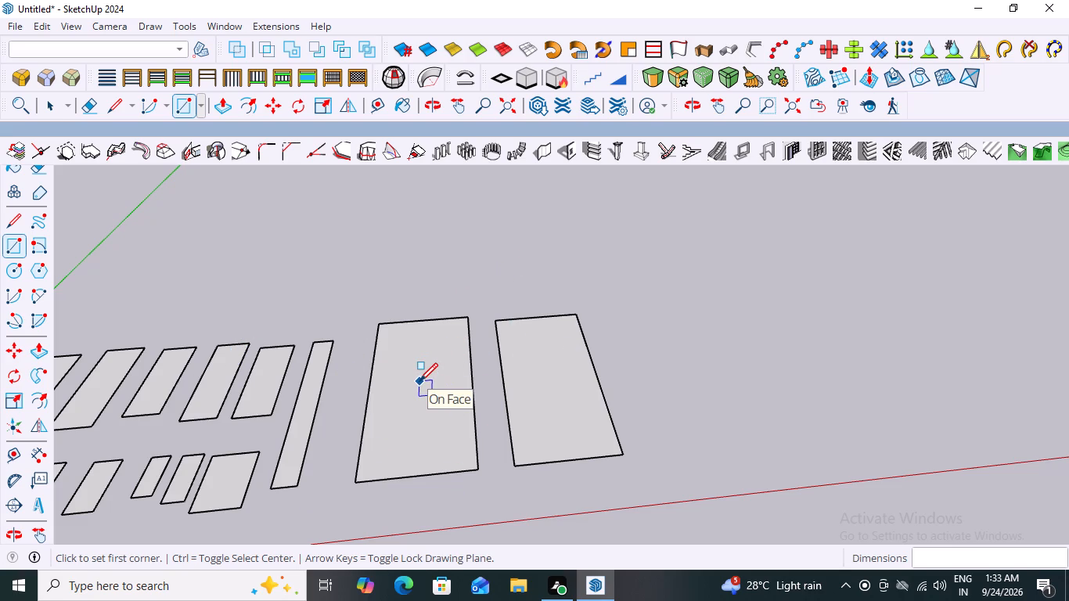
{"action": "scroll", "coordinate": [739, 387], "scroll_direction": "up", "scroll_amount": 2}
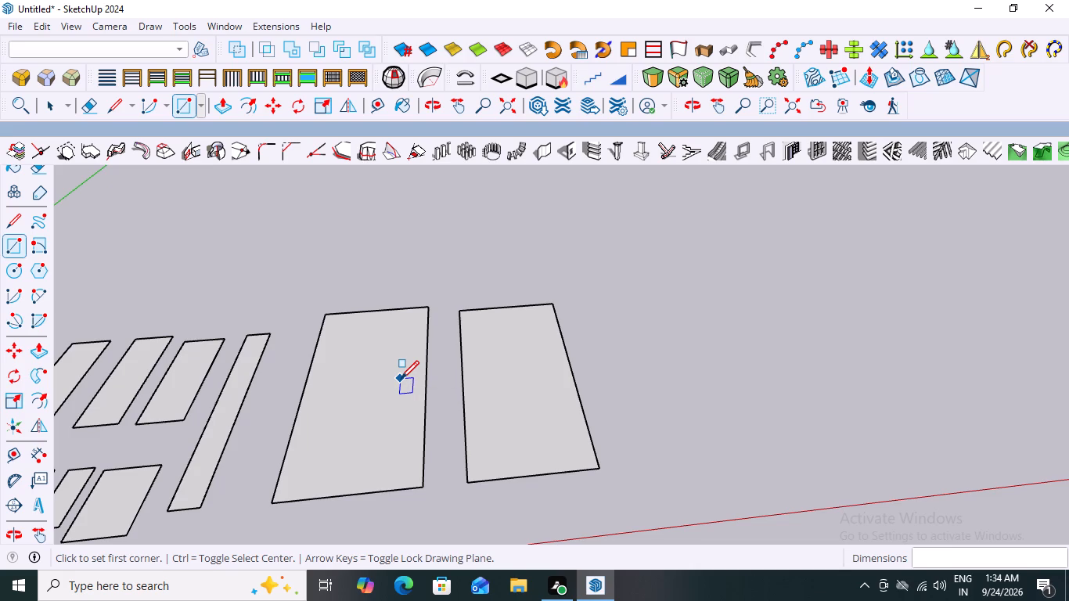
{"action": "scroll", "coordinate": [401, 379], "scroll_direction": "down", "scroll_amount": 2}
{"action": "key", "text": "space"}
{"action": "scroll", "coordinate": [558, 308], "scroll_direction": "down", "scroll_amount": 7}
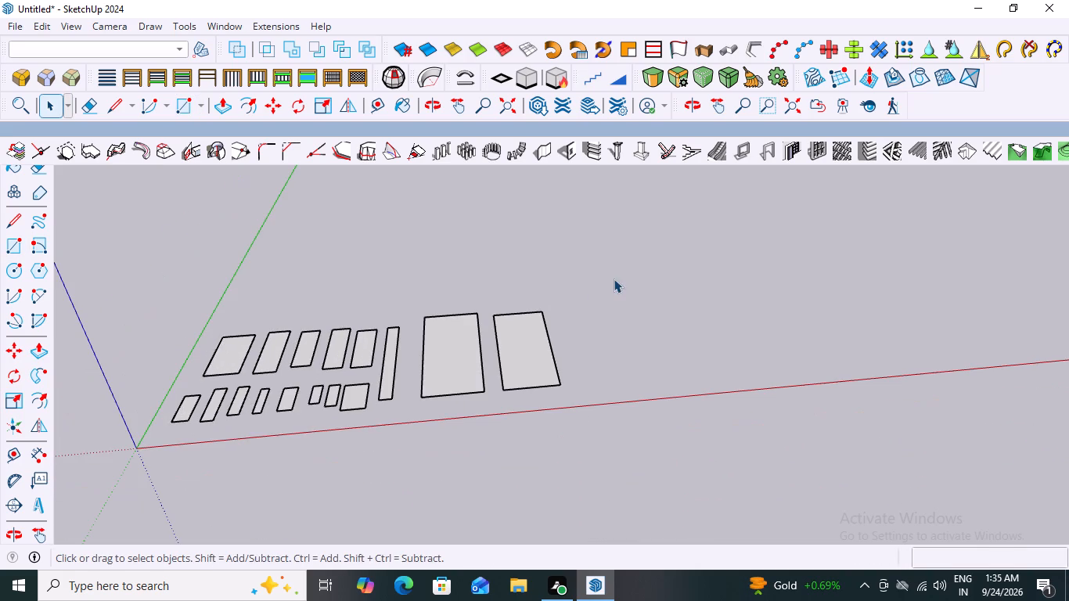
{"action": "left_click_drag", "start_coordinate": [614, 279], "coordinate": [163, 428]}
{"action": "key", "text": "Delete"}
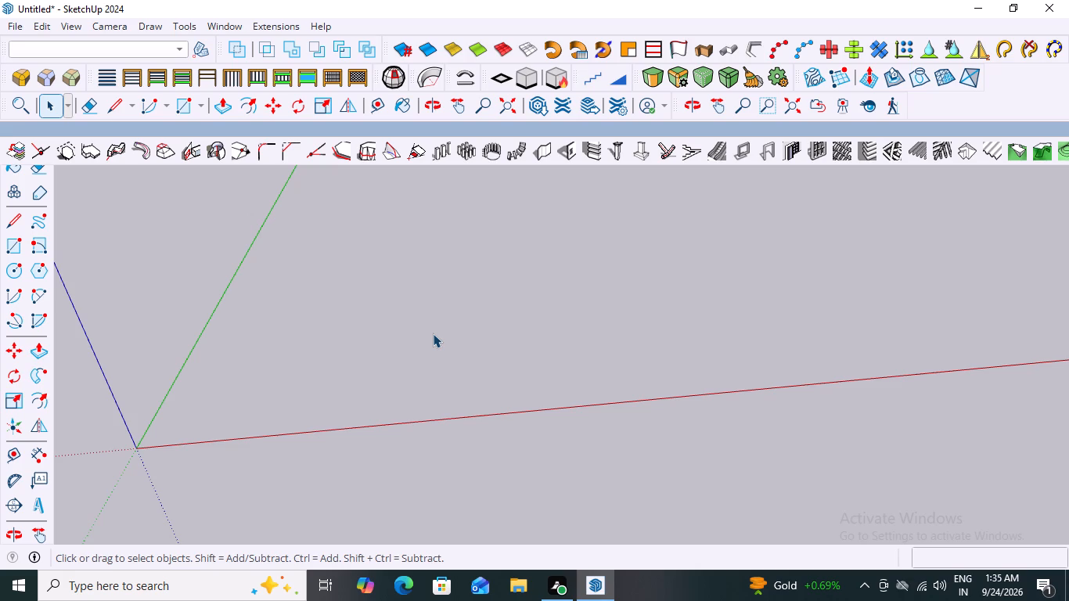
Start the Tape Measure tool to place guides on the empty ground plane near the origin.
{"action": "scroll", "coordinate": [252, 380], "scroll_direction": "down", "scroll_amount": 4}
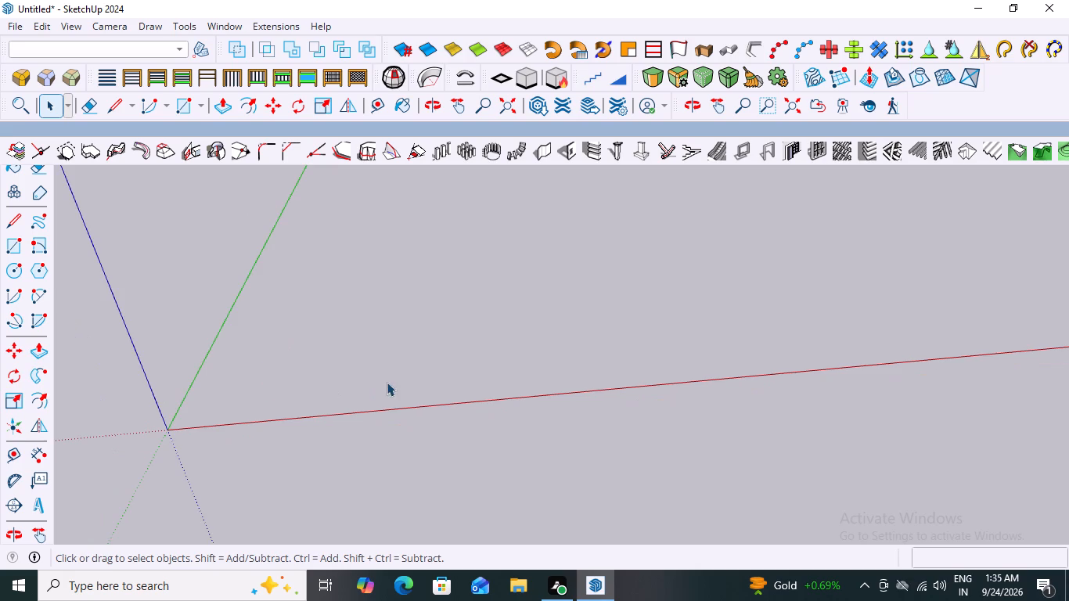
{"action": "middle_click_drag", "start_coordinate": [522, 329], "coordinate": [359, 358]}
{"action": "scroll", "coordinate": [531, 325], "scroll_direction": "up", "scroll_amount": 2}
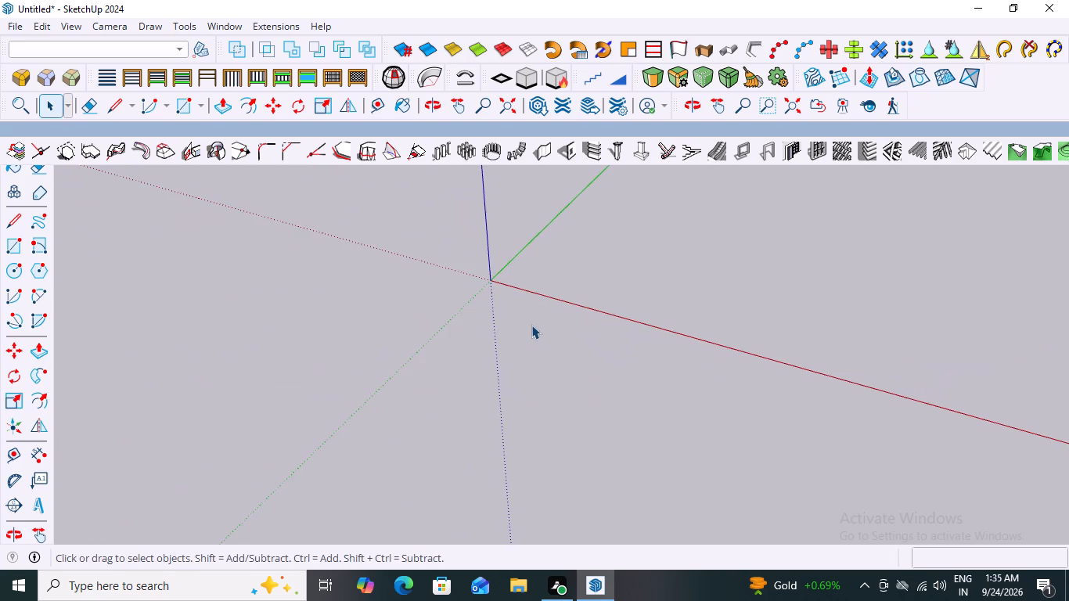
{"action": "middle_click_drag", "start_coordinate": [279, 288], "coordinate": [346, 336]}
{"action": "scroll", "coordinate": [703, 269], "scroll_direction": "down", "scroll_amount": 7}
{"action": "scroll", "coordinate": [743, 159], "scroll_direction": "up", "scroll_amount": 11}
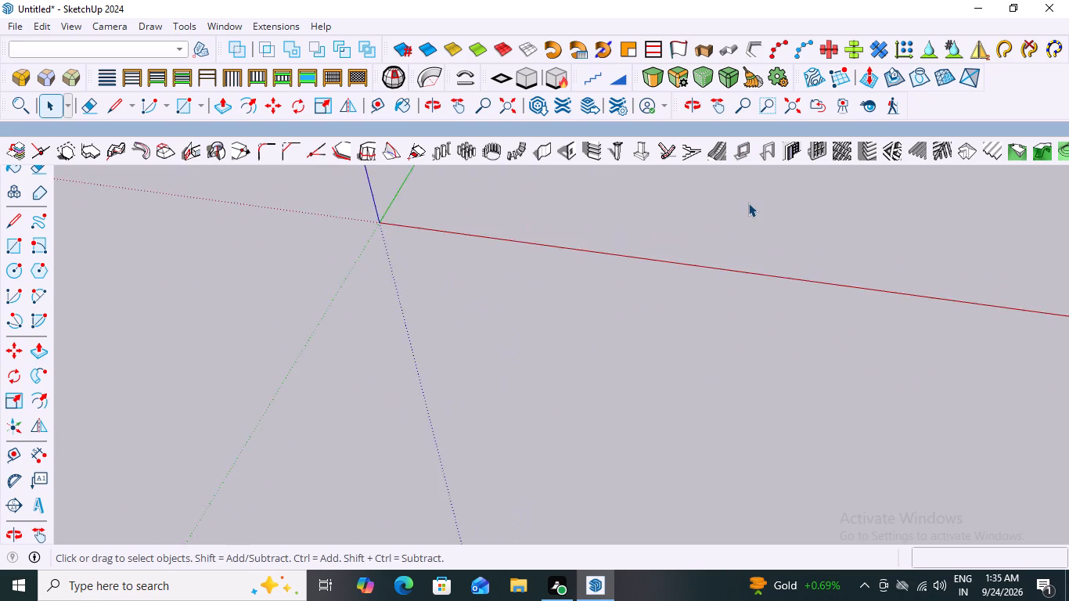
{"action": "scroll", "coordinate": [748, 203], "scroll_direction": "up", "scroll_amount": 4}
{"action": "scroll", "coordinate": [381, 231], "scroll_direction": "down", "scroll_amount": 15}
{"action": "middle_click_drag", "start_coordinate": [446, 199], "coordinate": [468, 186]}
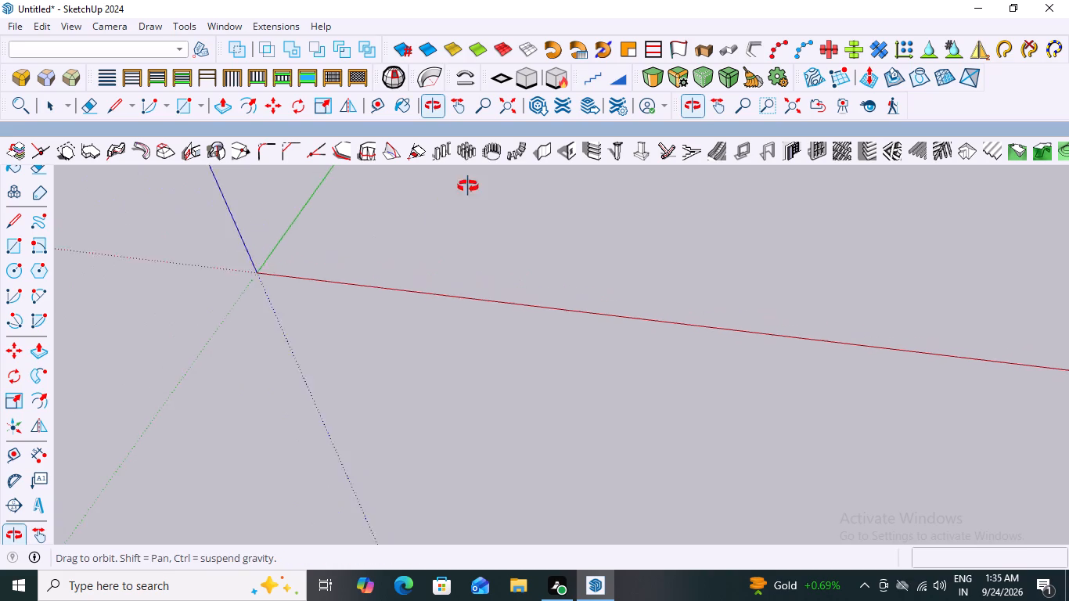
{"action": "middle_click_drag", "start_coordinate": [468, 186], "coordinate": [509, 163]}
{"action": "scroll", "coordinate": [509, 163], "scroll_direction": "up", "scroll_amount": 1}
{"action": "scroll", "coordinate": [365, 271], "scroll_direction": "up", "scroll_amount": 2}
{"action": "middle_click", "coordinate": [581, 268]}
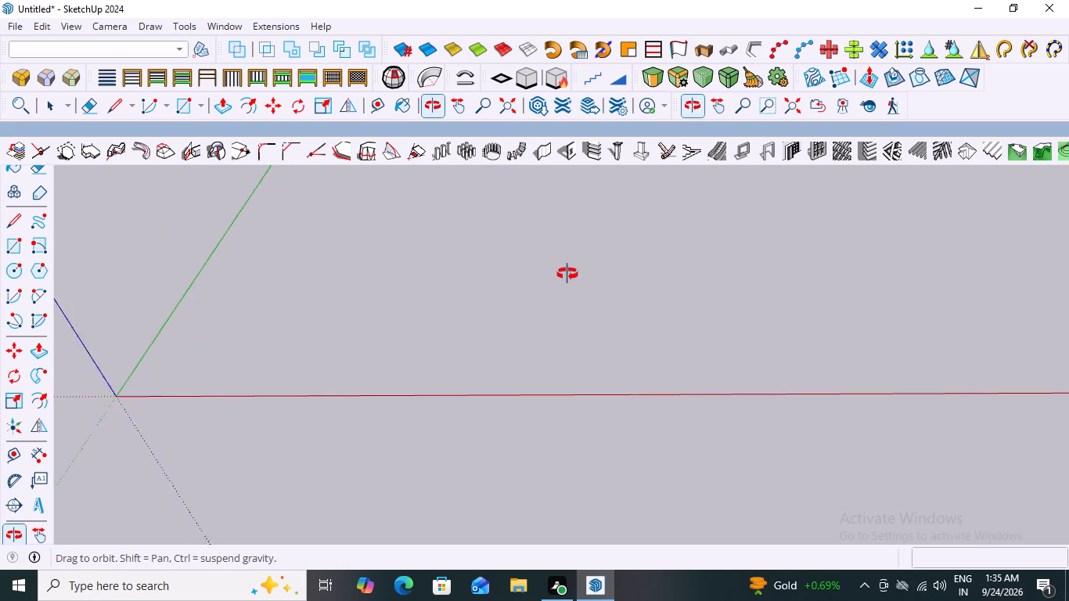
{"action": "scroll", "coordinate": [574, 270], "scroll_direction": "up", "scroll_amount": 1}
{"action": "scroll", "coordinate": [341, 275], "scroll_direction": "up", "scroll_amount": 1}
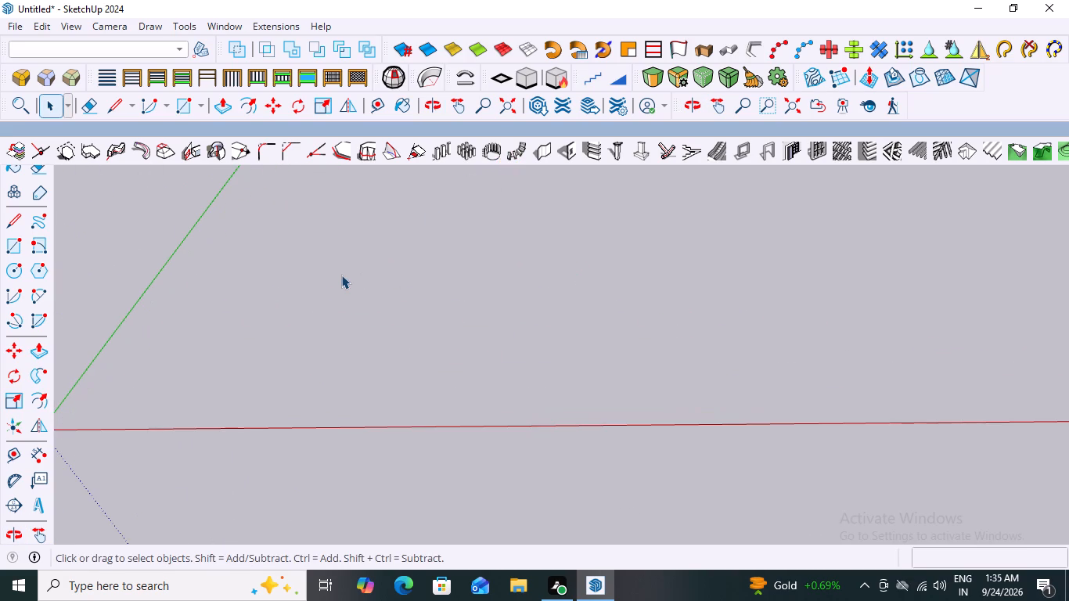
{"action": "key", "text": "t"}
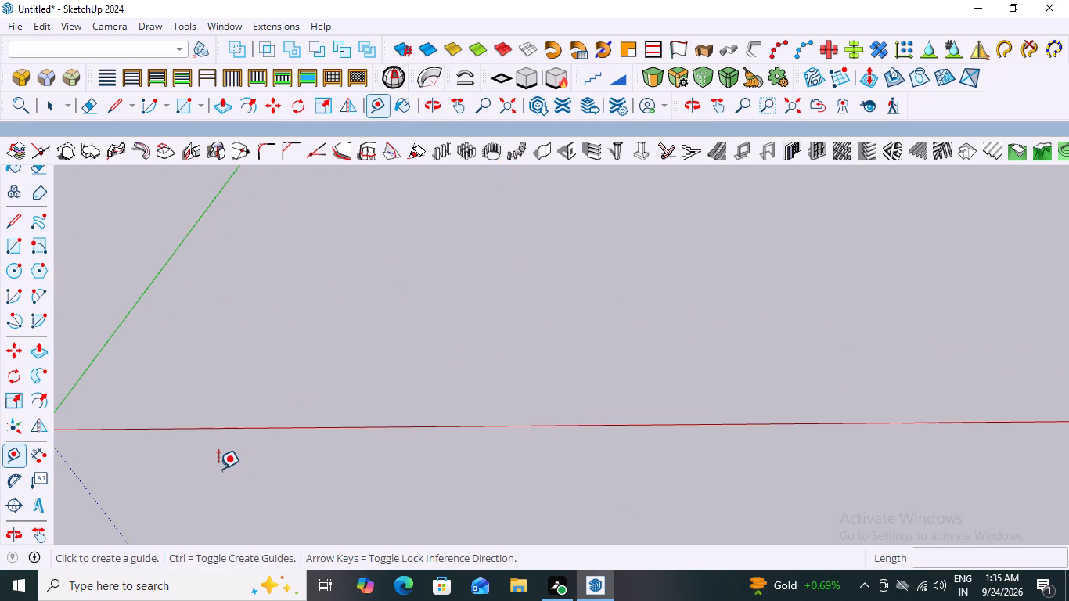
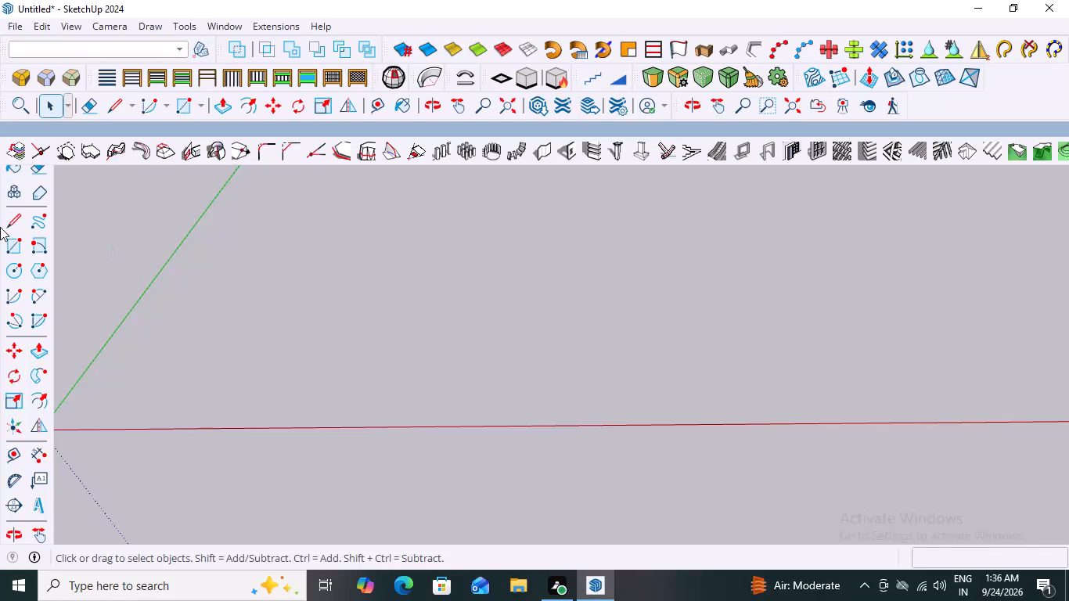
Start an import and browse the Downloads folder for a file to bring into the model.
{"action": "left_click", "coordinate": [11, 27]}
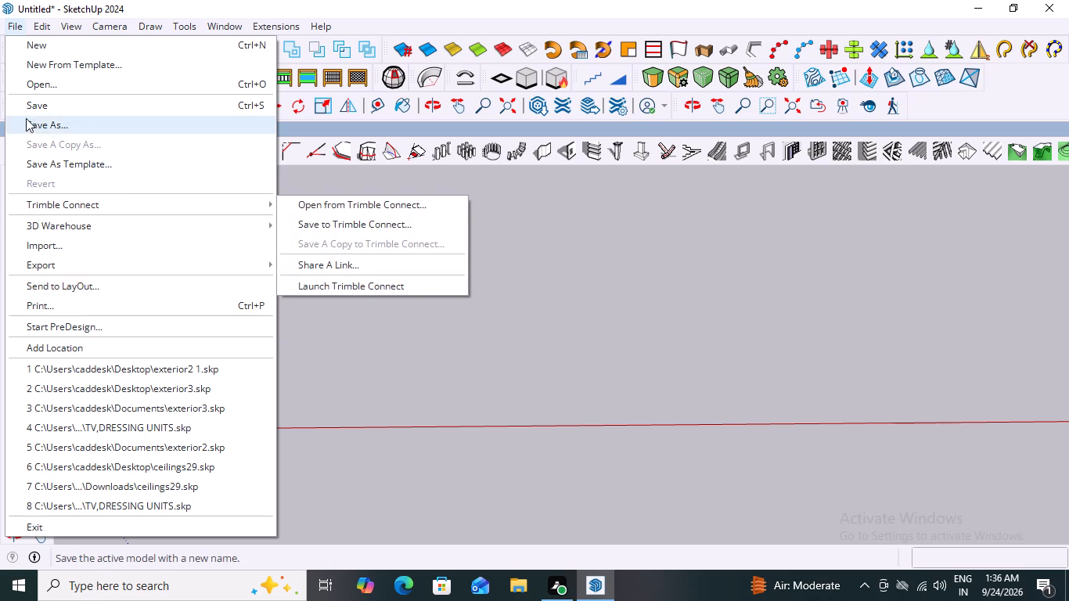
{"action": "left_click", "coordinate": [77, 247]}
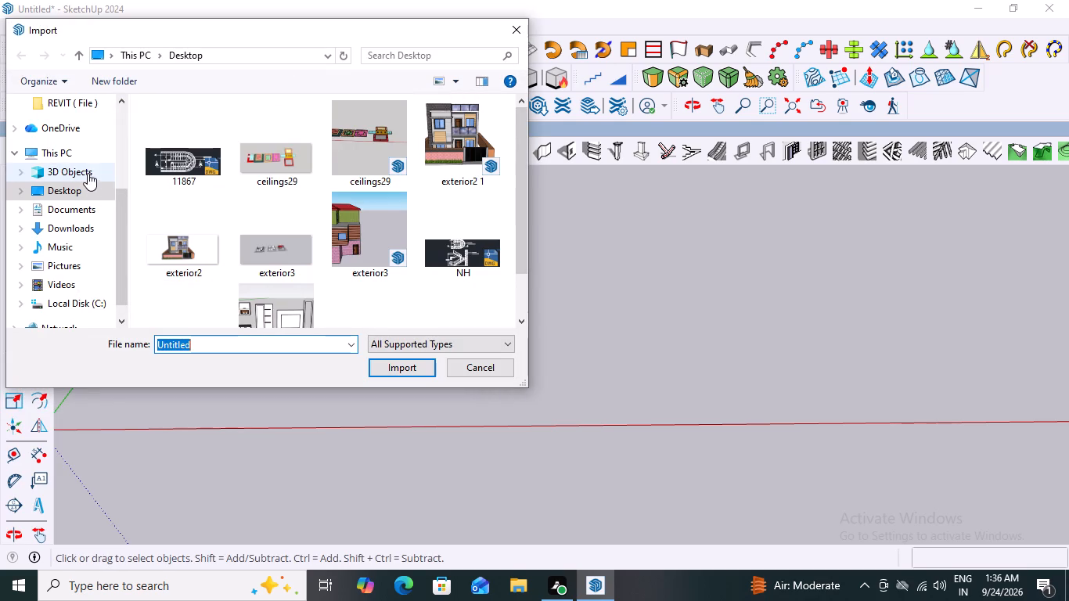
{"action": "left_click", "coordinate": [65, 228]}
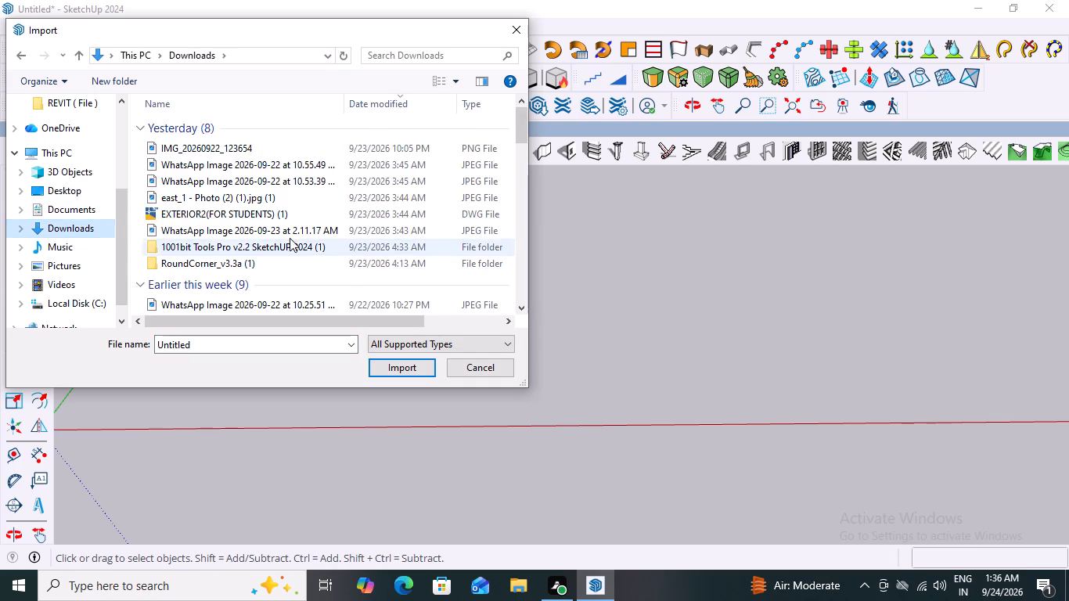
{"action": "scroll", "coordinate": [290, 238], "scroll_direction": "down", "scroll_amount": 20}
{"action": "scroll", "coordinate": [290, 238], "scroll_direction": "down", "scroll_amount": 13}
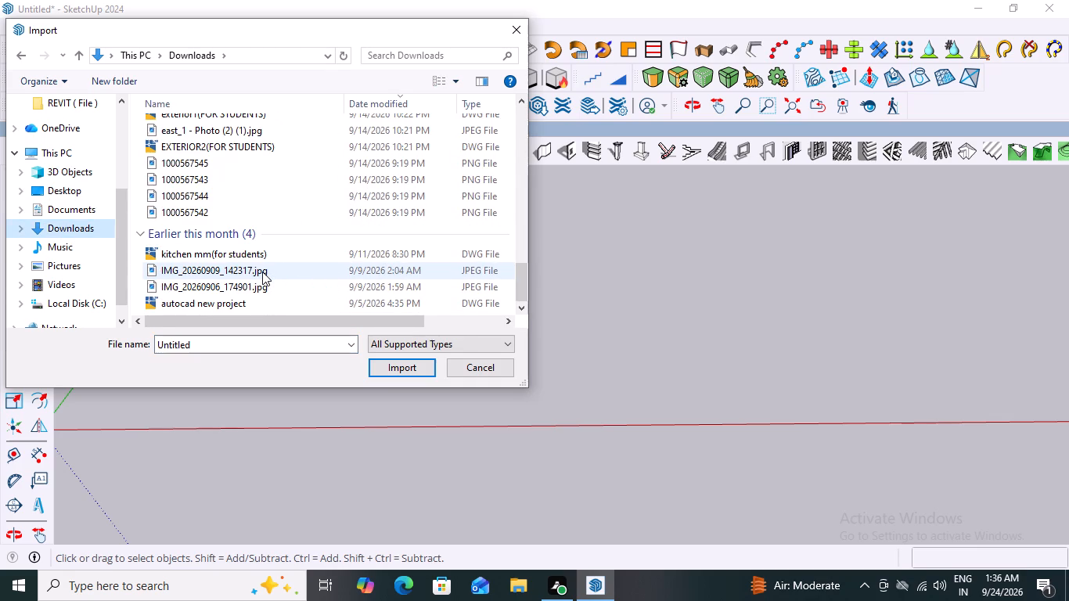
{"action": "scroll", "coordinate": [262, 272], "scroll_direction": "down", "scroll_amount": 14}
{"action": "middle_click", "coordinate": [233, 236]}
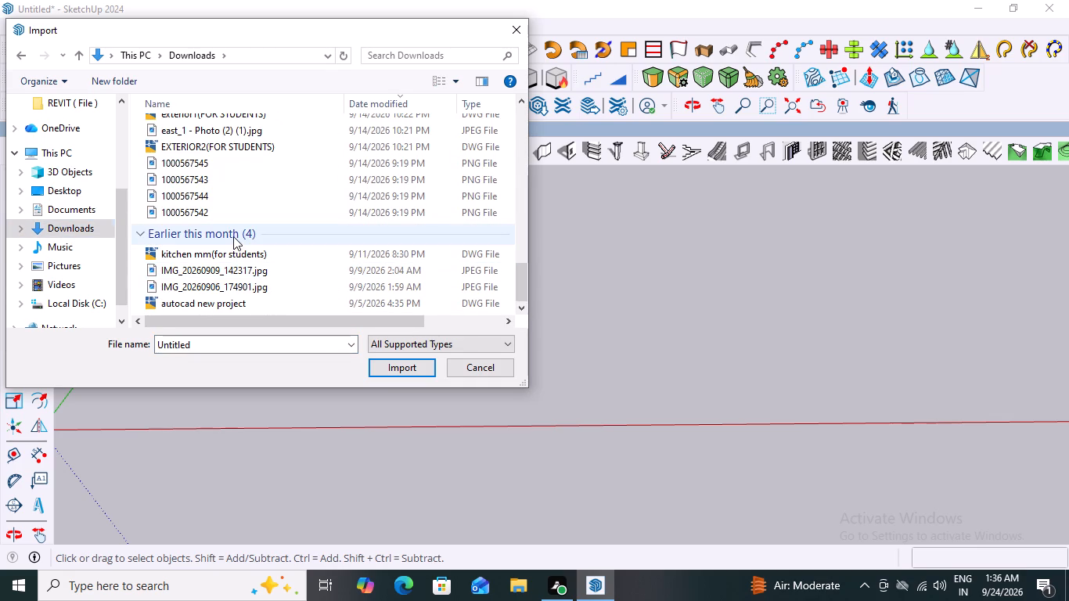
{"action": "scroll", "coordinate": [243, 268], "scroll_direction": "up", "scroll_amount": 10}
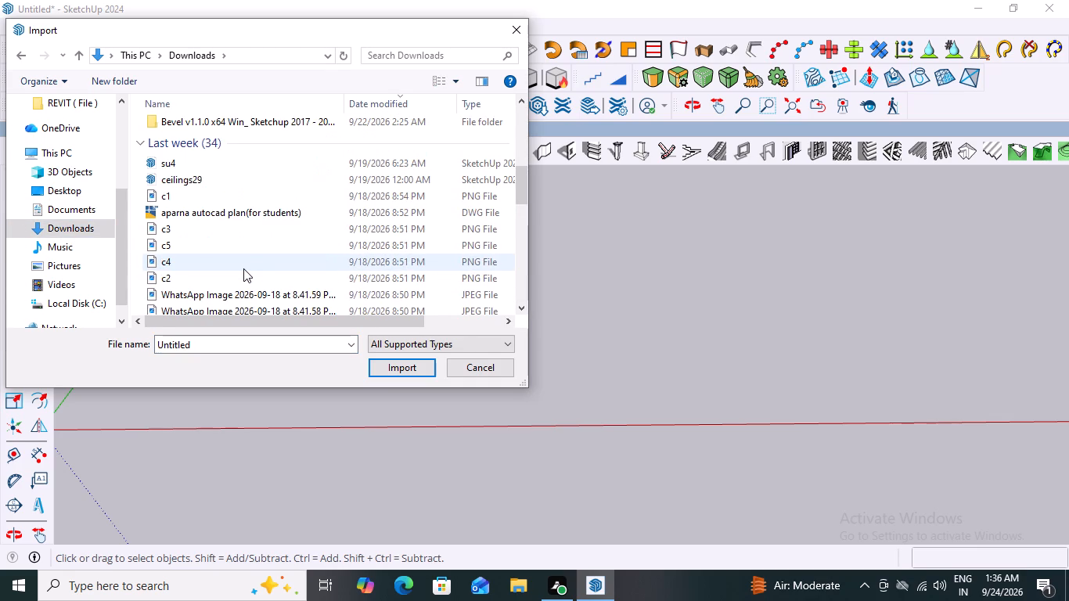
{"action": "scroll", "coordinate": [243, 268], "scroll_direction": "down", "scroll_amount": 20}
{"action": "scroll", "coordinate": [243, 268], "scroll_direction": "down", "scroll_amount": 9}
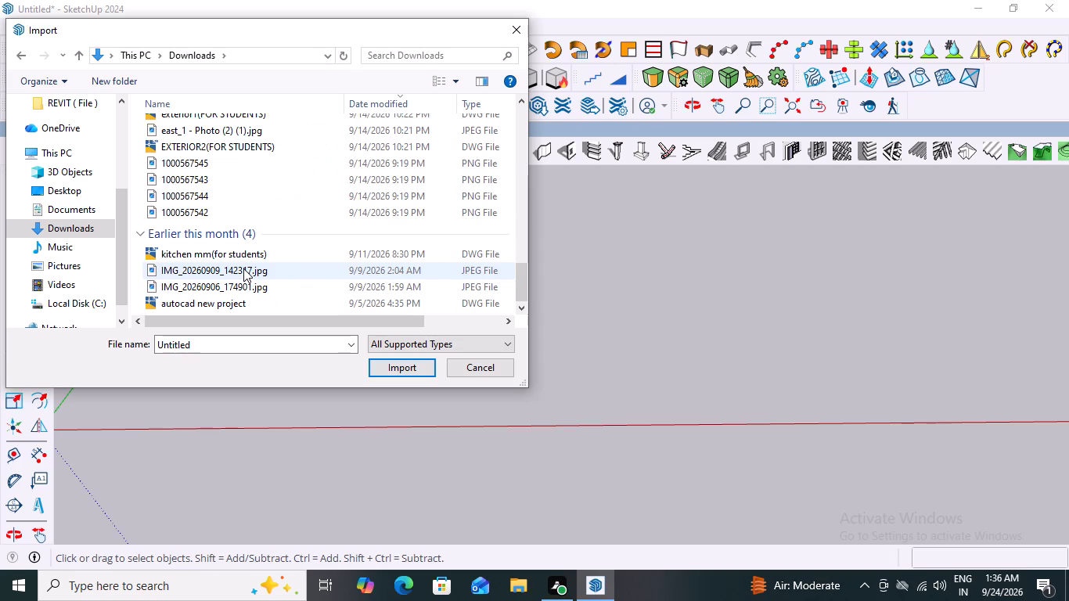
{"action": "scroll", "coordinate": [243, 268], "scroll_direction": "down", "scroll_amount": 3}
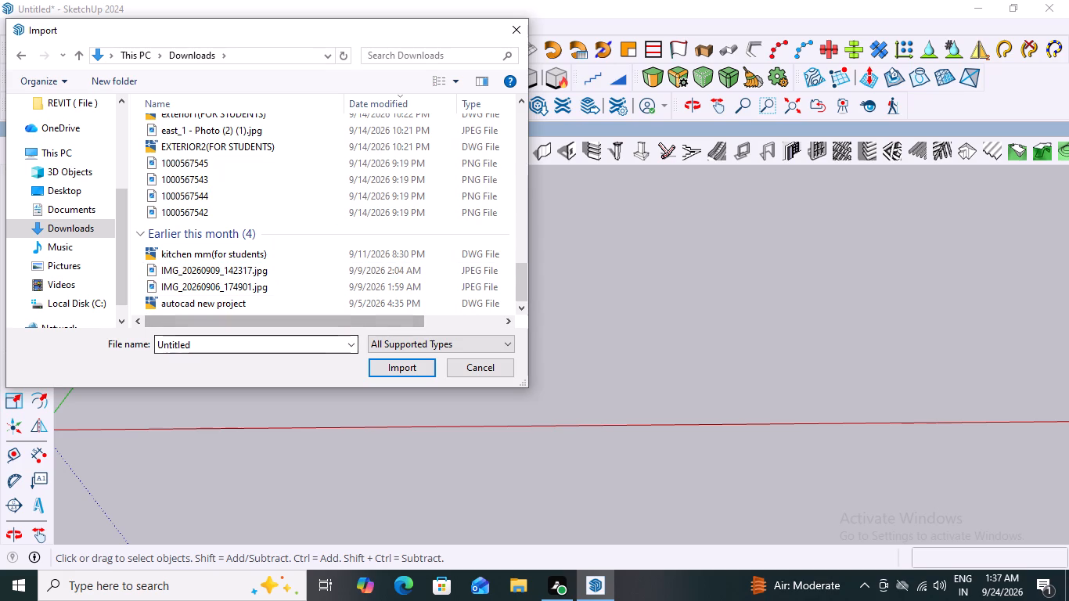
Look for a file named jali in the Downloads folder.
{"action": "left_click", "coordinate": [213, 347]}
{"action": "key", "text": "BackSpace"}
{"action": "key", "text": "BackSpace"}
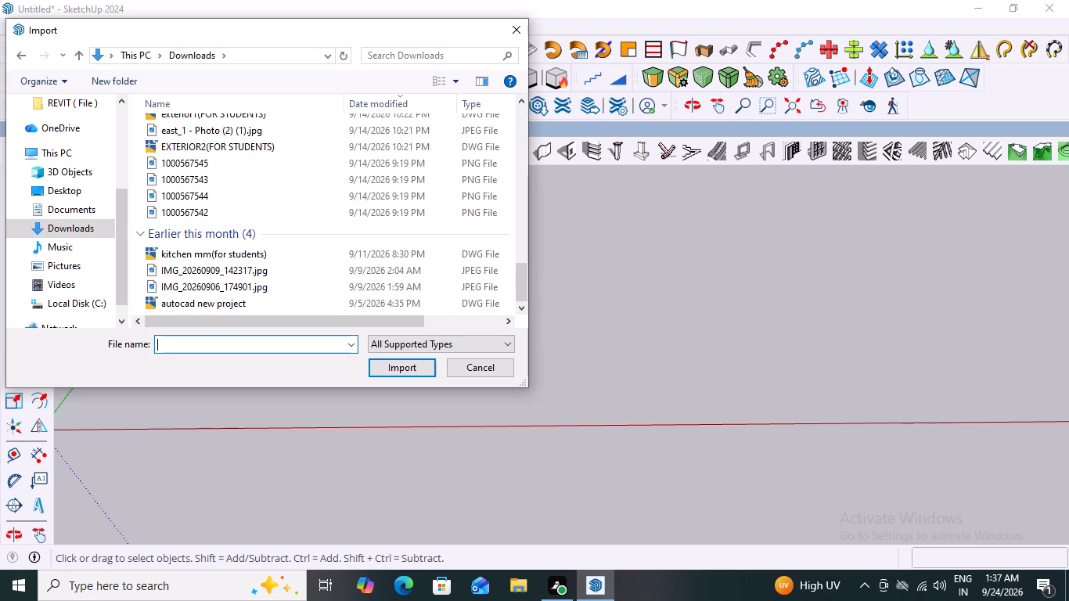
{"action": "type", "text": "ja"}
{"action": "type", "text": "li"}
Look for a file named jali in the Documents folder and browse its contents.
{"action": "left_click", "coordinate": [80, 211]}
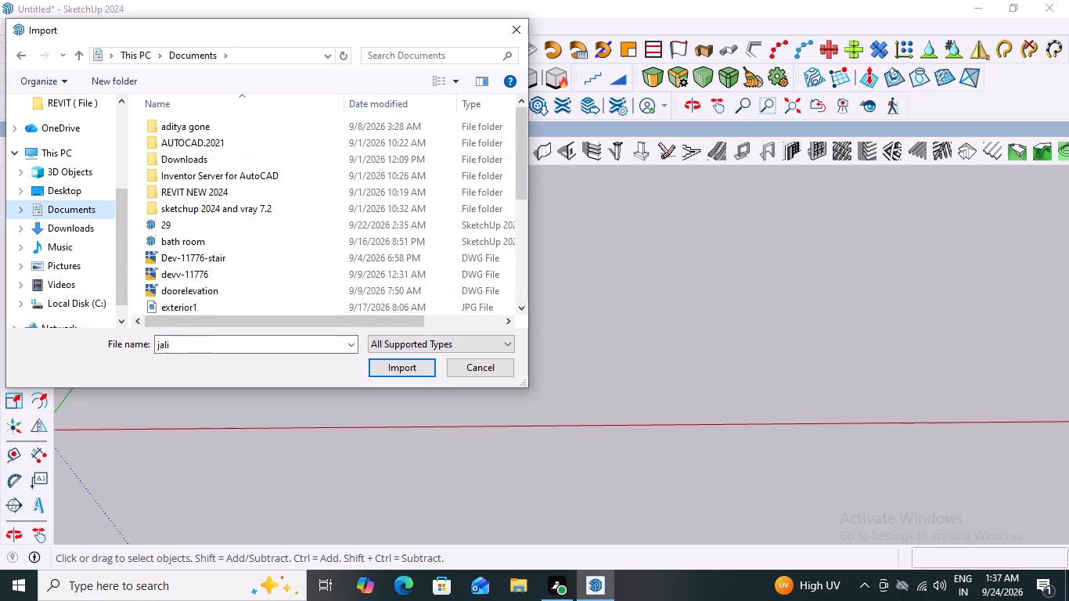
{"action": "left_click", "coordinate": [178, 339]}
{"action": "key", "text": "BackSpace"}
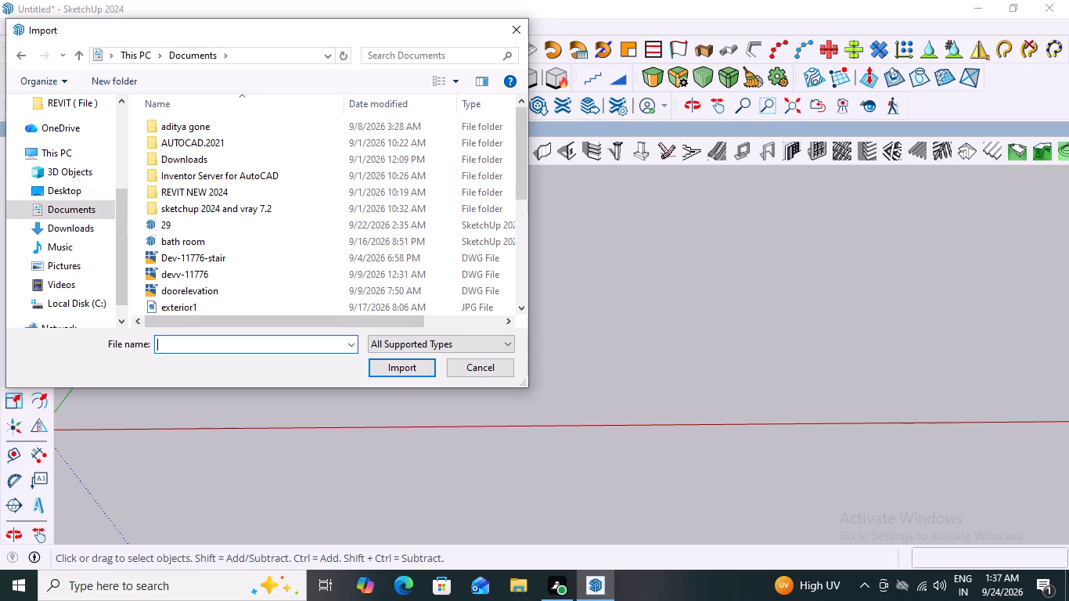
{"action": "type", "text": "ja"}
{"action": "type", "text": "li"}
{"action": "scroll", "coordinate": [206, 243], "scroll_direction": "down", "scroll_amount": 18}
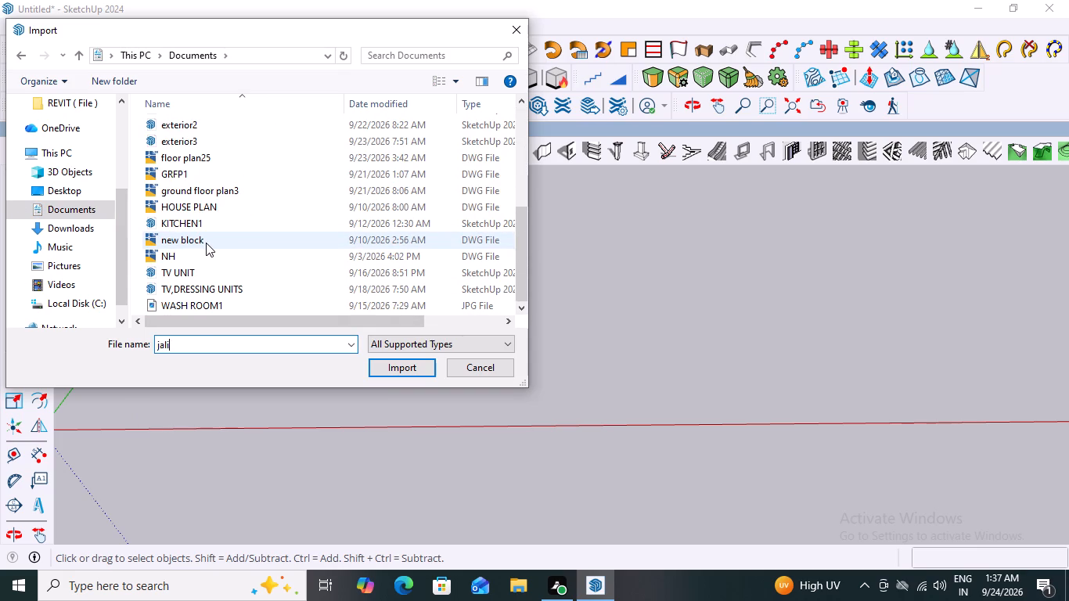
{"action": "scroll", "coordinate": [206, 243], "scroll_direction": "down", "scroll_amount": 1}
{"action": "scroll", "coordinate": [203, 246], "scroll_direction": "up", "scroll_amount": 18}
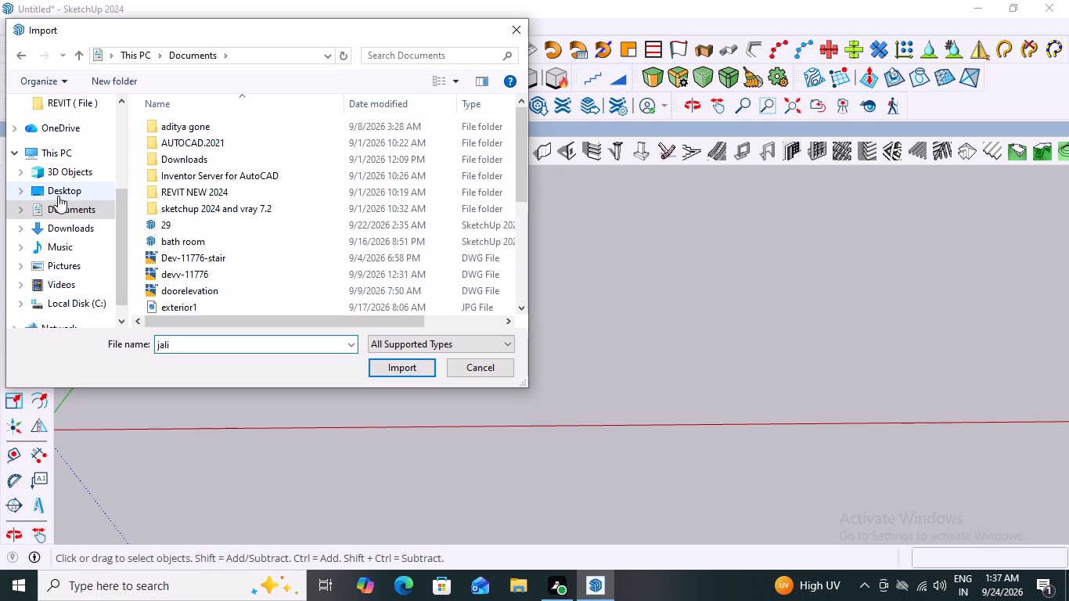
Look in the 3D Objects folder for a file named jali, and try the name cnc as well.
{"action": "left_click", "coordinate": [58, 173]}
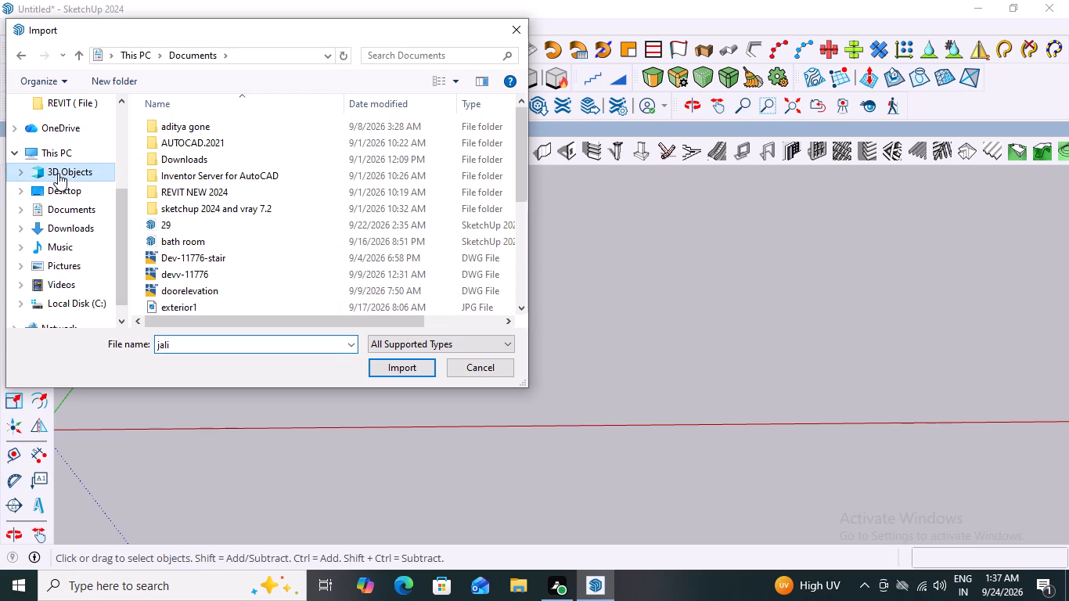
{"action": "left_click", "coordinate": [192, 349]}
{"action": "key", "text": "BackSpace"}
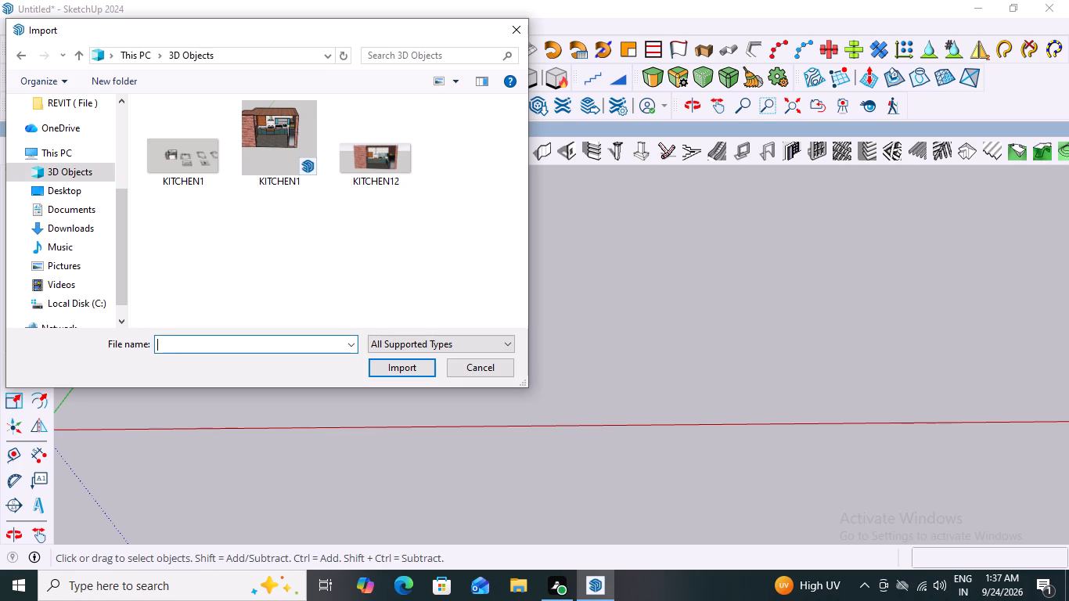
{"action": "type", "text": "jali"}
{"action": "key", "text": "BackSpace"}
{"action": "key", "text": "BackSpace"}
{"action": "key", "text": "BackSpace"}
{"action": "key", "text": "BackSpace"}
{"action": "key", "text": "BackSpace"}
{"action": "type", "text": "cn"}
{"action": "key", "text": "c"}
{"action": "key", "text": "BackSpace"}
{"action": "key", "text": "BackSpace"}
{"action": "key", "text": "BackSpace"}
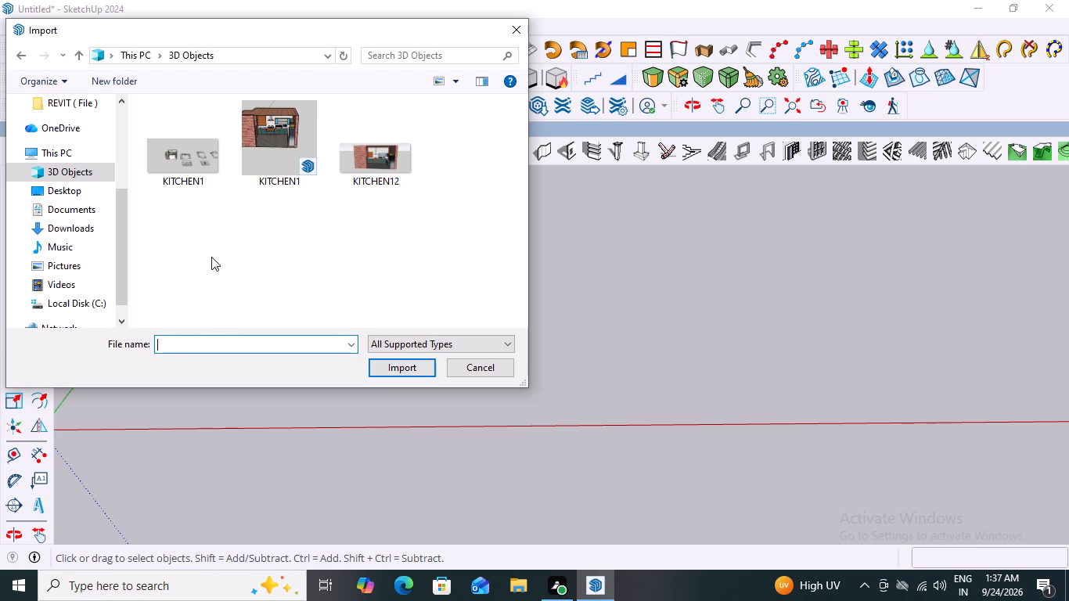
{"action": "scroll", "coordinate": [47, 234], "scroll_direction": "down", "scroll_amount": 2}
{"action": "scroll", "coordinate": [48, 272], "scroll_direction": "up", "scroll_amount": 1}
Return to the Downloads folder and look for a file by the name JALI.
{"action": "scroll", "coordinate": [38, 155], "scroll_direction": "up", "scroll_amount": 14}
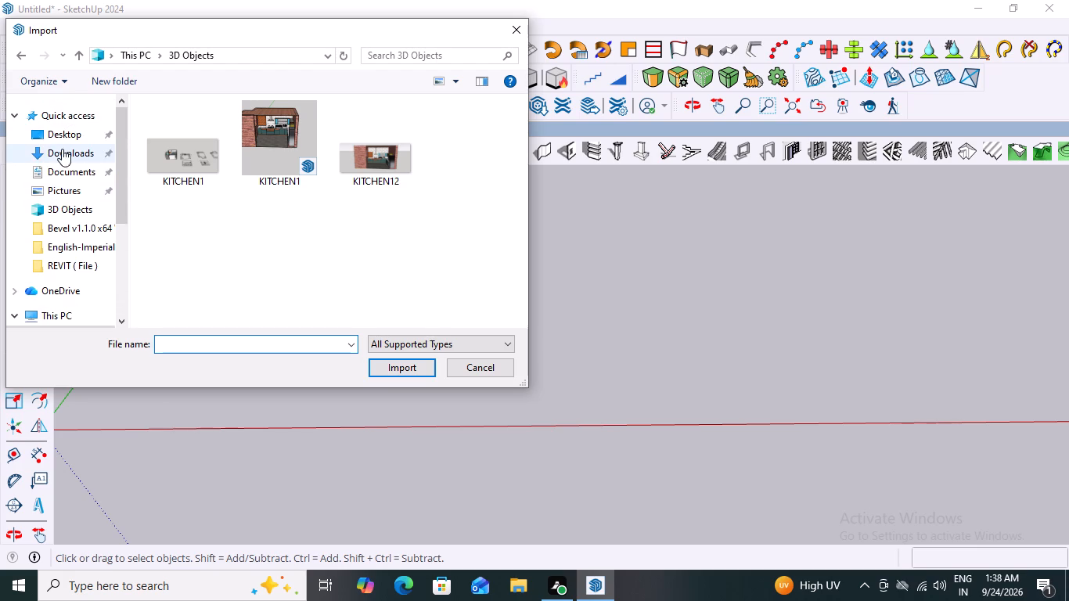
{"action": "left_click", "coordinate": [64, 152]}
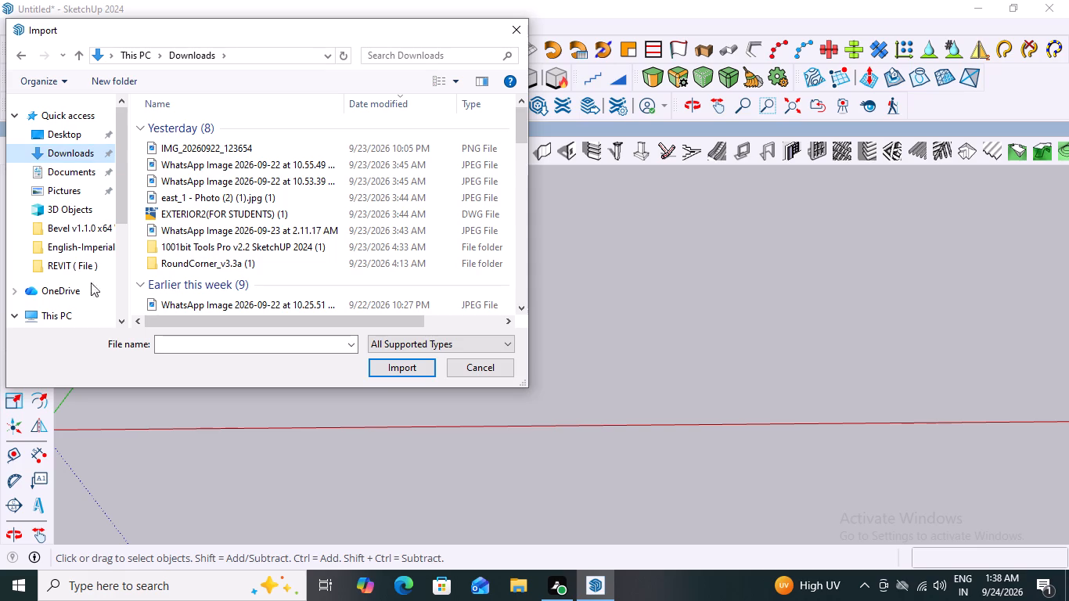
{"action": "left_click", "coordinate": [167, 345]}
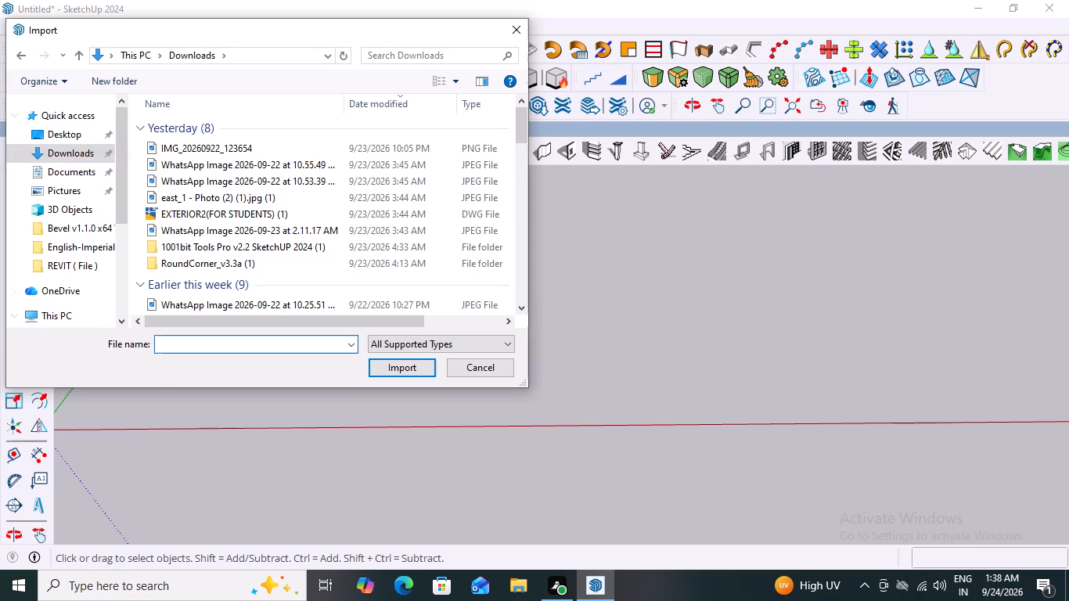
{"action": "type", "text": "ja"}
{"action": "key", "text": "BackSpace"}
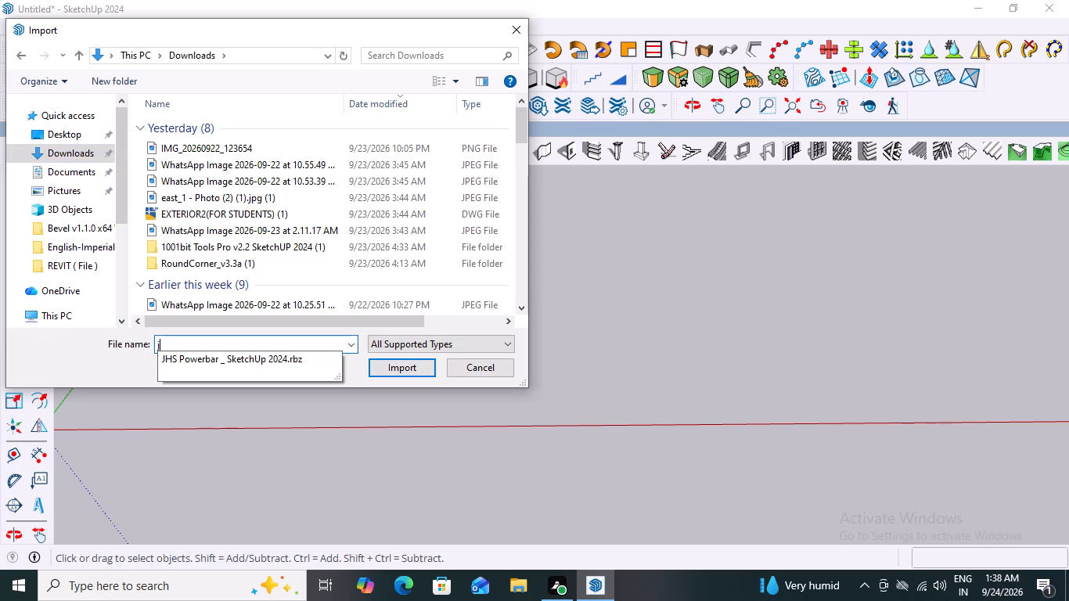
{"action": "key", "text": "BackSpace"}
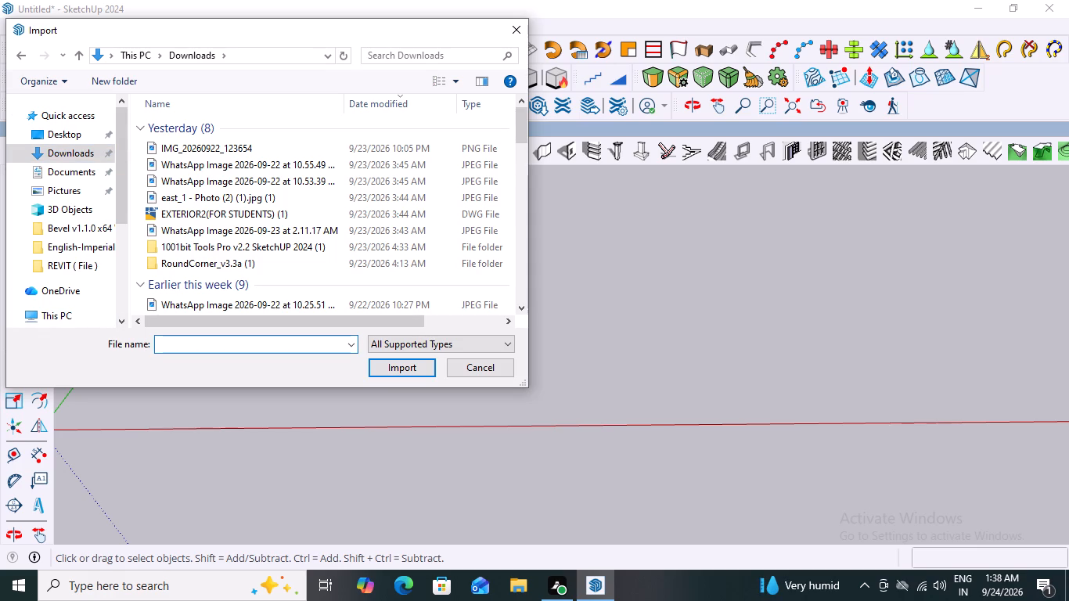
{"action": "type", "text": "JA"}
{"action": "type", "text": "LI"}
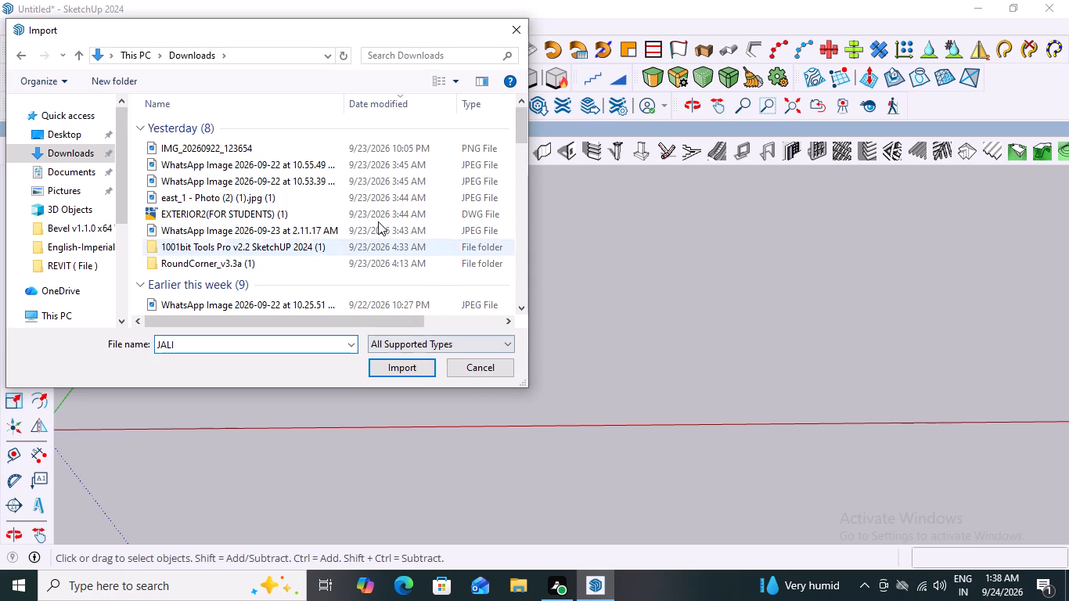
Search the Downloads folder for JALI.
{"action": "left_click", "coordinate": [431, 55]}
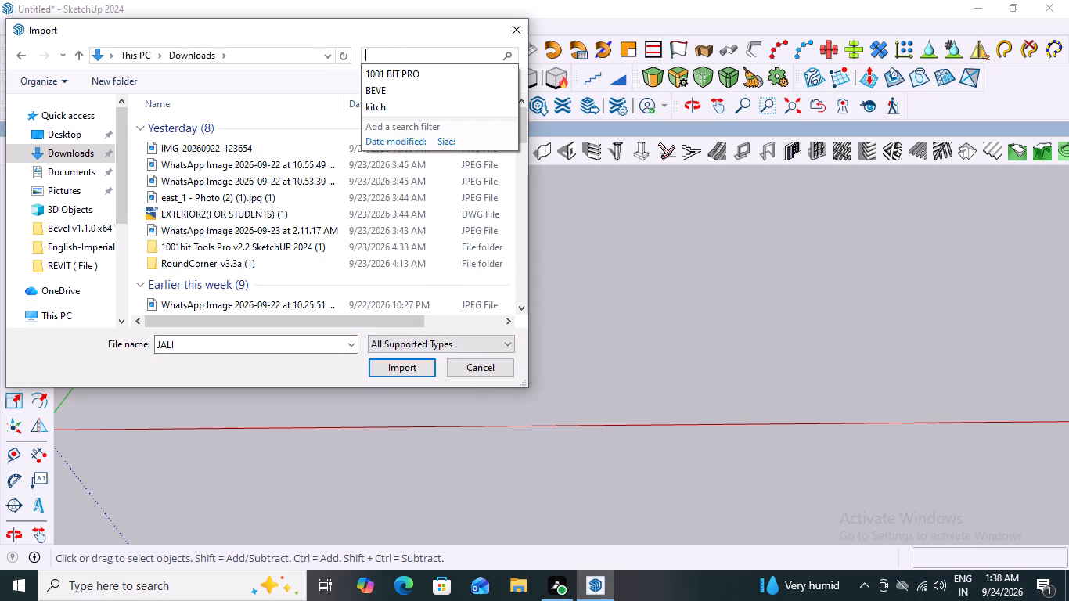
{"action": "type", "text": "JA"}
{"action": "key", "text": "l"}
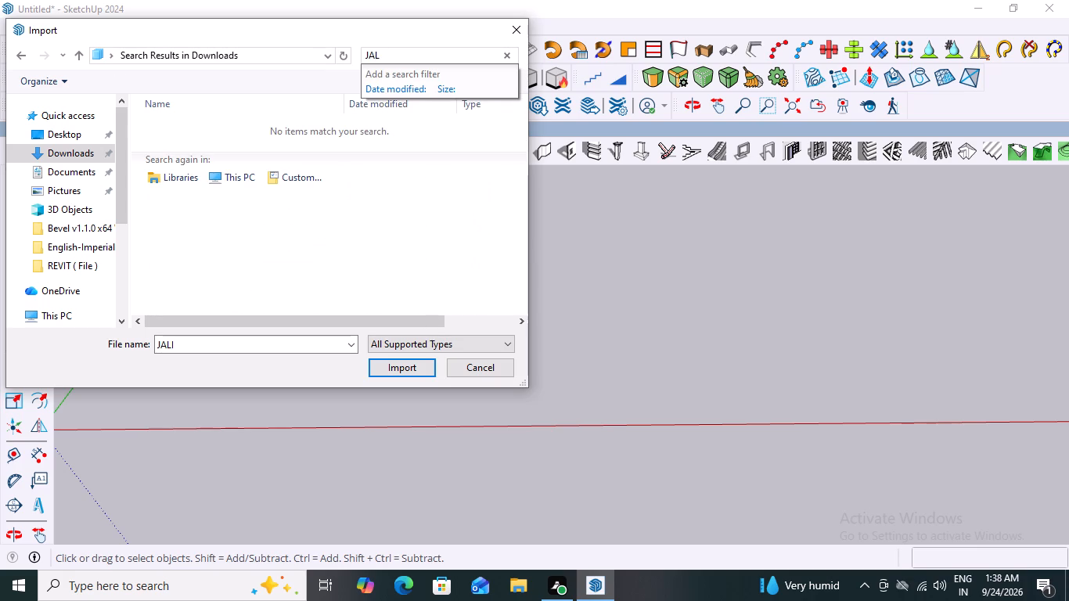
{"action": "key", "text": "i"}
Close the Import dialog without bringing in a file.
{"action": "left_click", "coordinate": [513, 22]}
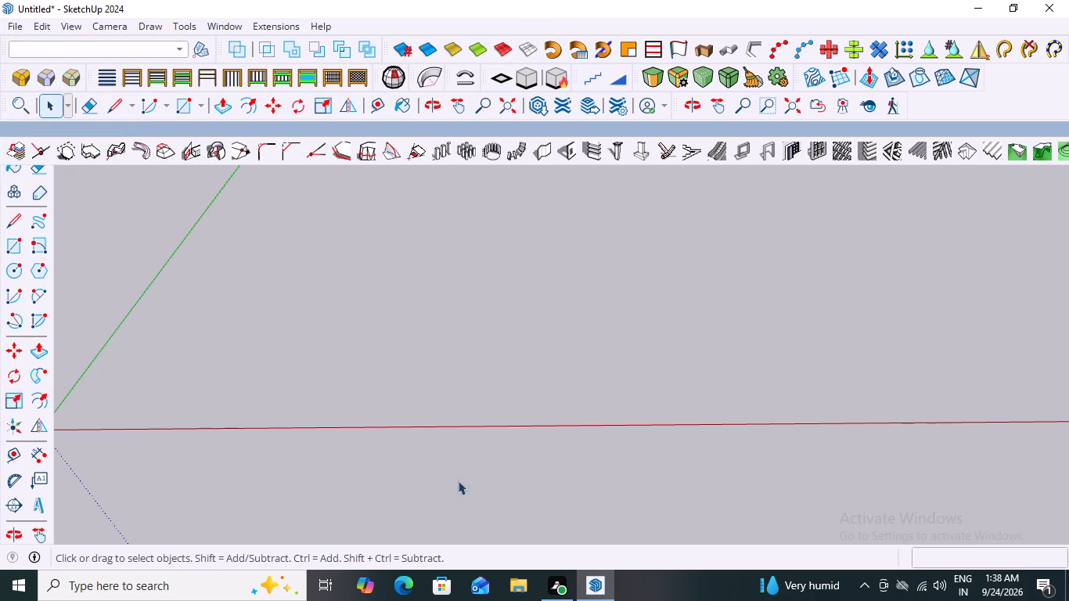
{"action": "scroll", "coordinate": [592, 370], "scroll_direction": "down", "scroll_amount": 6}
{"action": "middle_click_drag", "start_coordinate": [552, 333], "coordinate": [567, 323]}
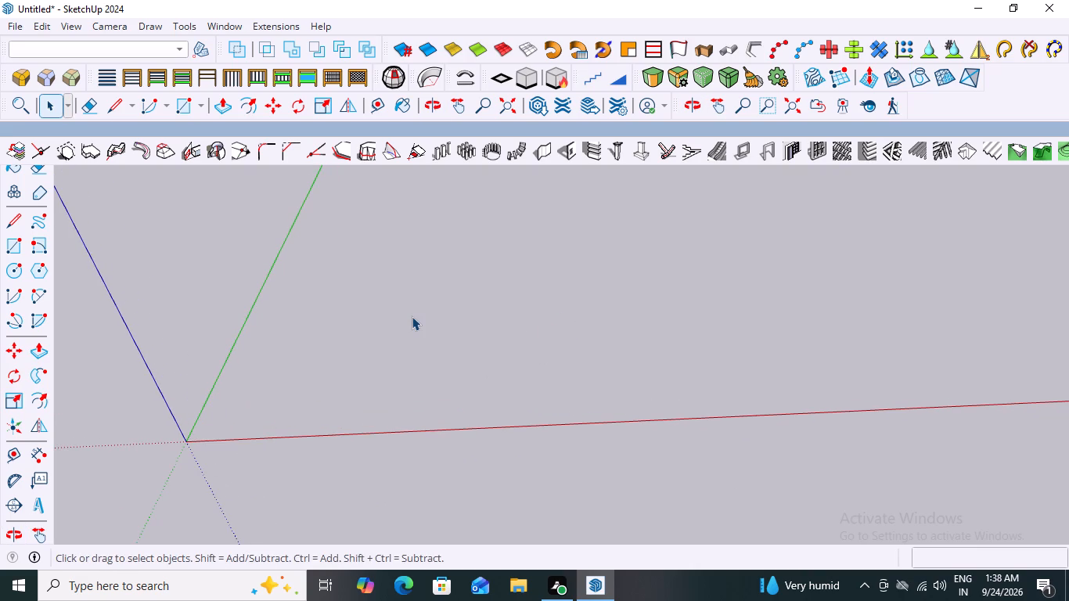
Place two freehand Tape Measure guides, one parallel to the green axis and one parallel to the red axis about 706' away from it.
{"action": "key", "text": "t"}
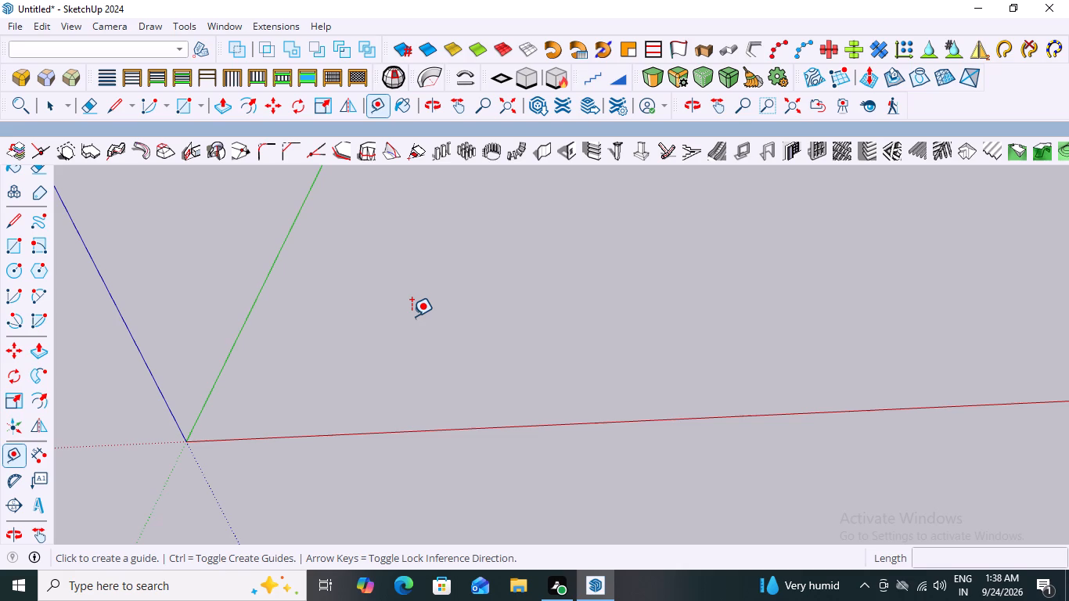
{"action": "scroll", "coordinate": [400, 316], "scroll_direction": "down", "scroll_amount": 7}
{"action": "scroll", "coordinate": [958, 275], "scroll_direction": "up", "scroll_amount": 3}
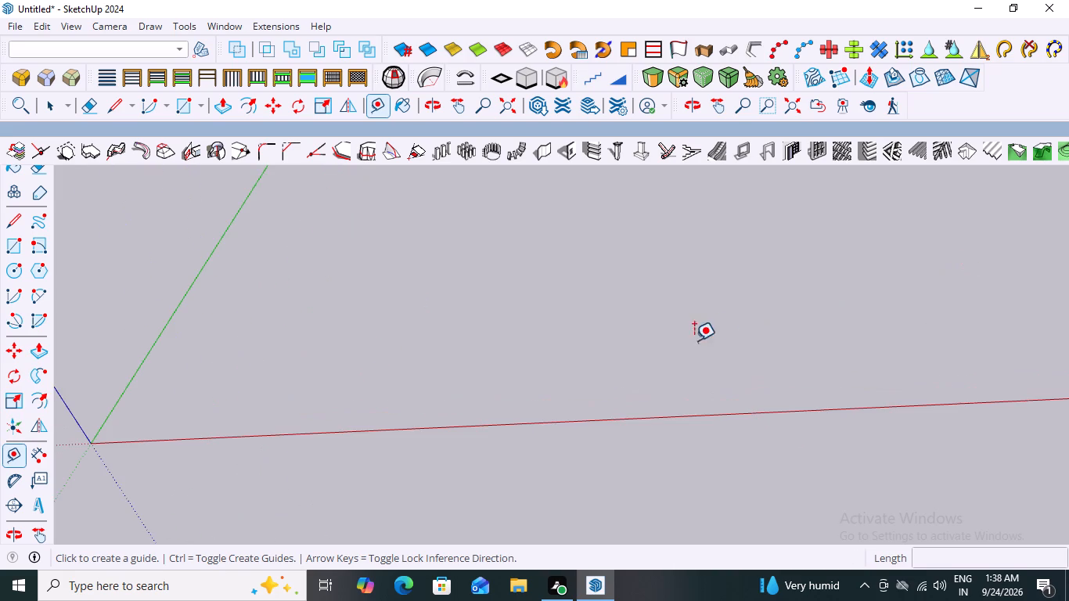
{"action": "scroll", "coordinate": [605, 340], "scroll_direction": "down", "scroll_amount": 2}
{"action": "middle_click_drag", "start_coordinate": [585, 330], "coordinate": [592, 268]}
{"action": "scroll", "coordinate": [592, 268], "scroll_direction": "down", "scroll_amount": 4}
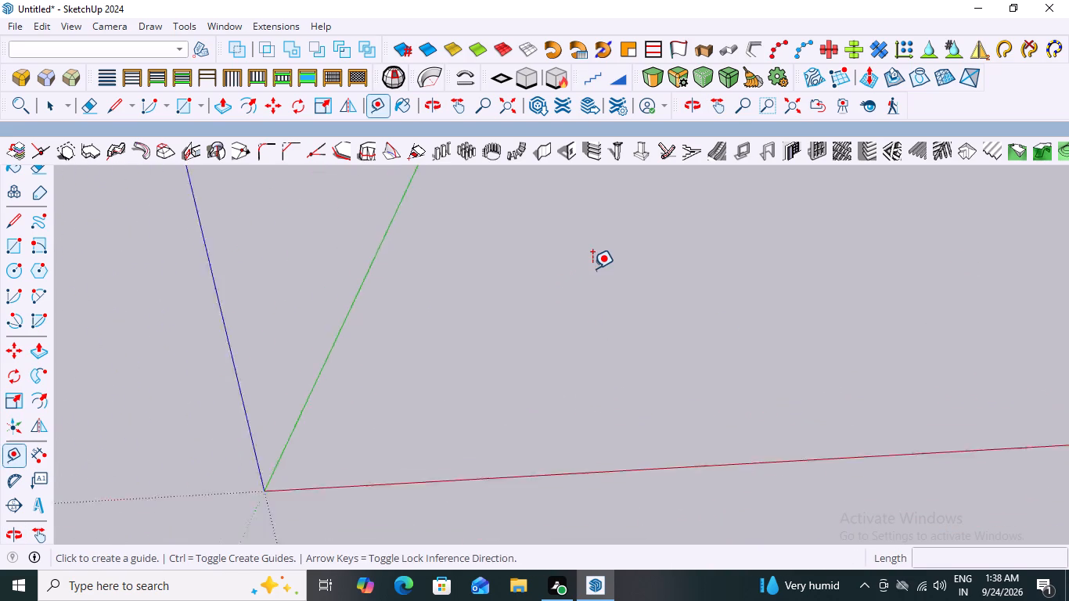
{"action": "scroll", "coordinate": [592, 268], "scroll_direction": "down", "scroll_amount": 5}
{"action": "middle_click", "coordinate": [1010, 398]}
{"action": "scroll", "coordinate": [871, 303], "scroll_direction": "up", "scroll_amount": 2}
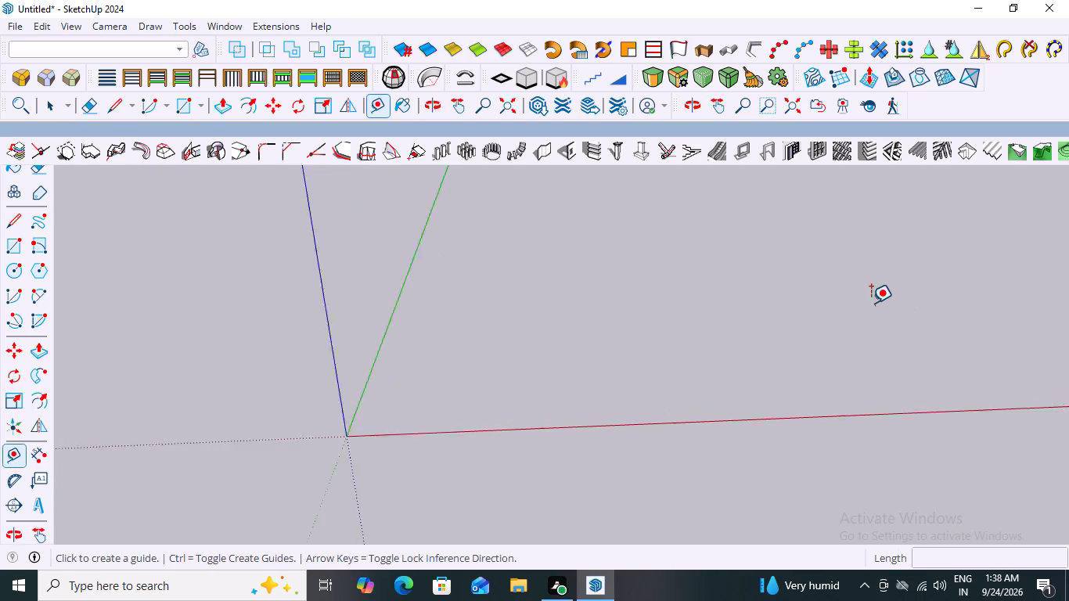
{"action": "middle_click_drag", "start_coordinate": [804, 343], "coordinate": [825, 340]}
{"action": "scroll", "coordinate": [825, 340], "scroll_direction": "up", "scroll_amount": 1}
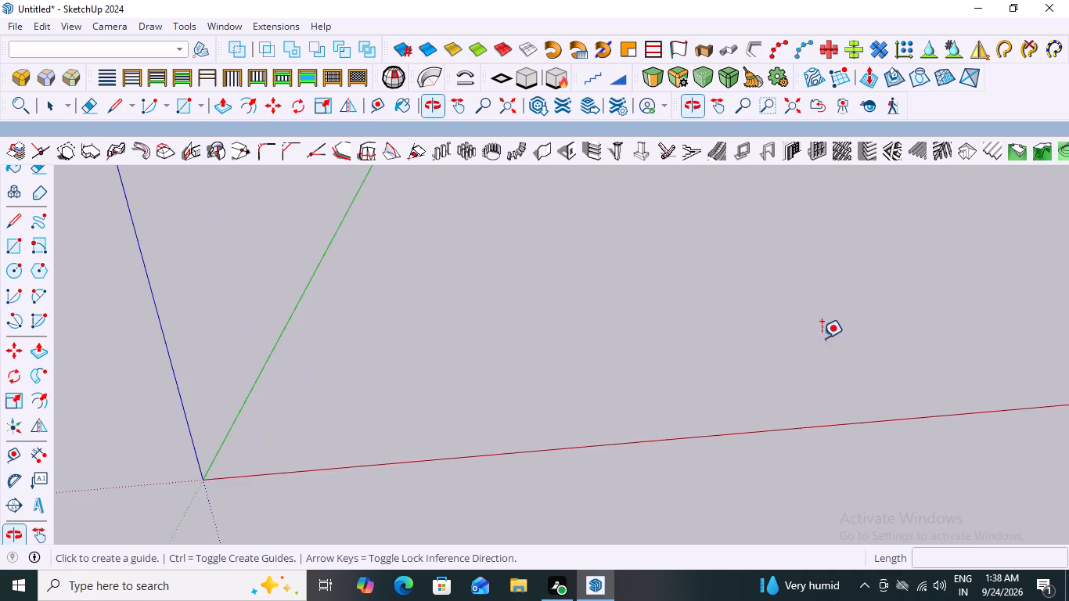
{"action": "scroll", "coordinate": [686, 321], "scroll_direction": "up", "scroll_amount": 1}
{"action": "middle_click_drag", "start_coordinate": [645, 344], "coordinate": [617, 344]}
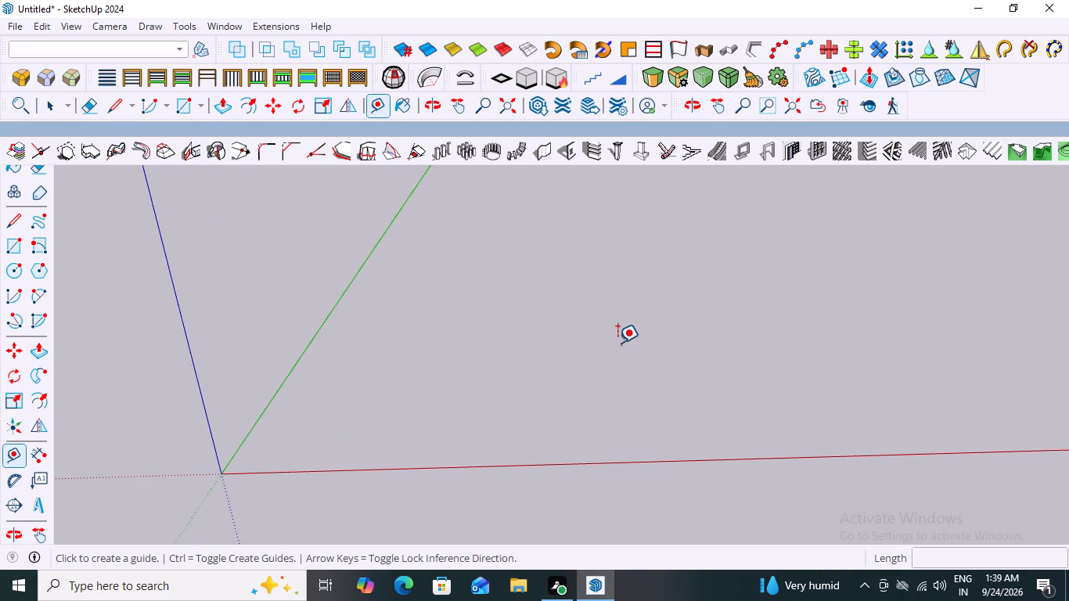
{"action": "scroll", "coordinate": [710, 352], "scroll_direction": "down", "scroll_amount": 5}
{"action": "middle_click_drag", "start_coordinate": [574, 306], "coordinate": [556, 305]}
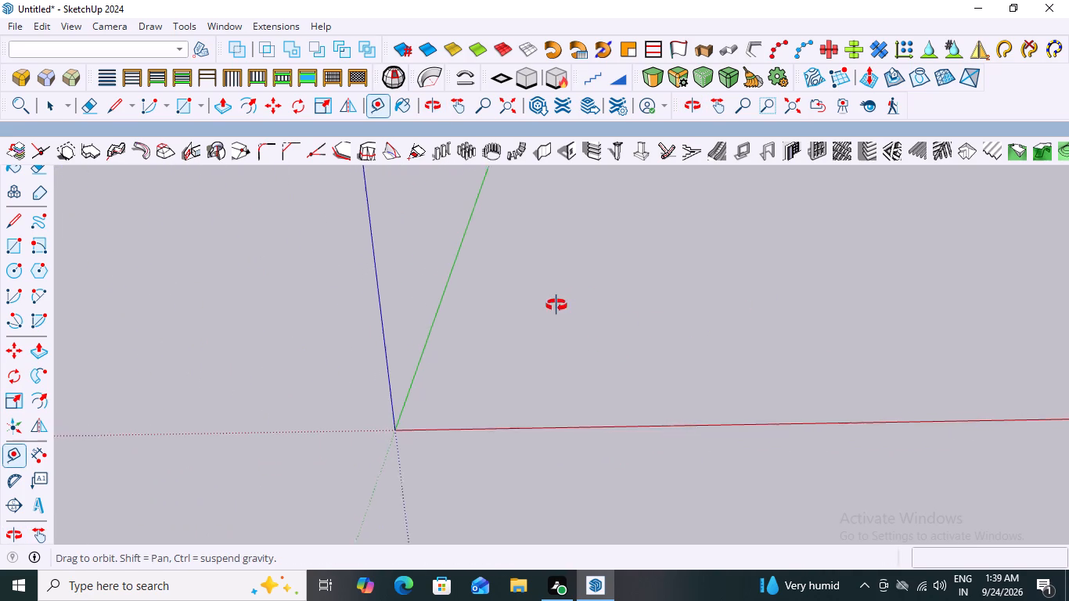
{"action": "middle_click_drag", "start_coordinate": [556, 305], "coordinate": [585, 322]}
{"action": "scroll", "coordinate": [718, 272], "scroll_direction": "up", "scroll_amount": 5}
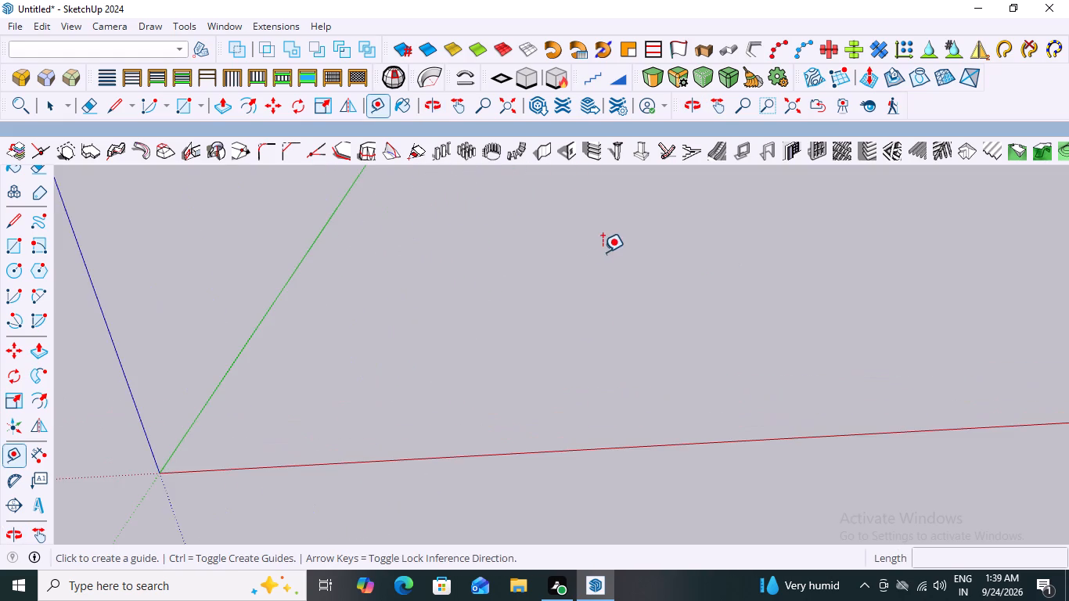
{"action": "middle_click_drag", "start_coordinate": [603, 252], "coordinate": [588, 254]}
{"action": "scroll", "coordinate": [493, 361], "scroll_direction": "up", "scroll_amount": 1}
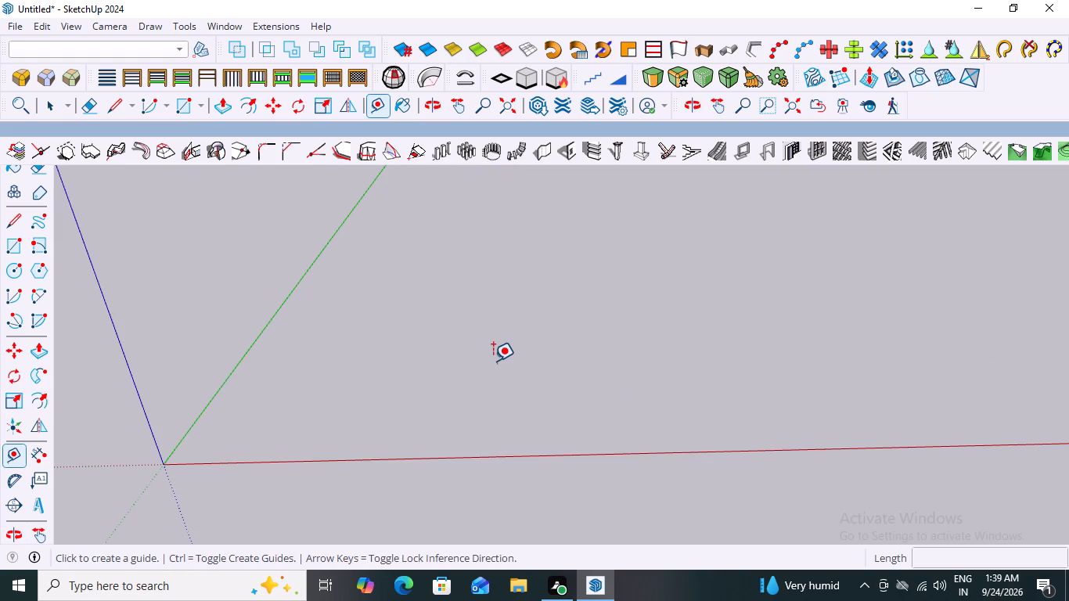
{"action": "scroll", "coordinate": [563, 362], "scroll_direction": "up", "scroll_amount": 1}
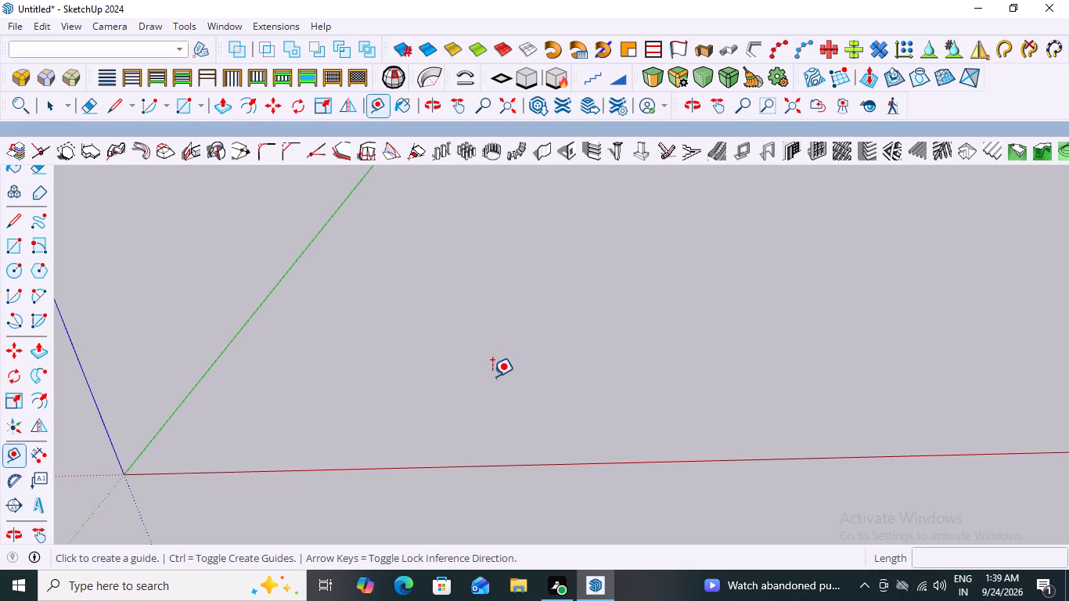
{"action": "left_click", "coordinate": [249, 314]}
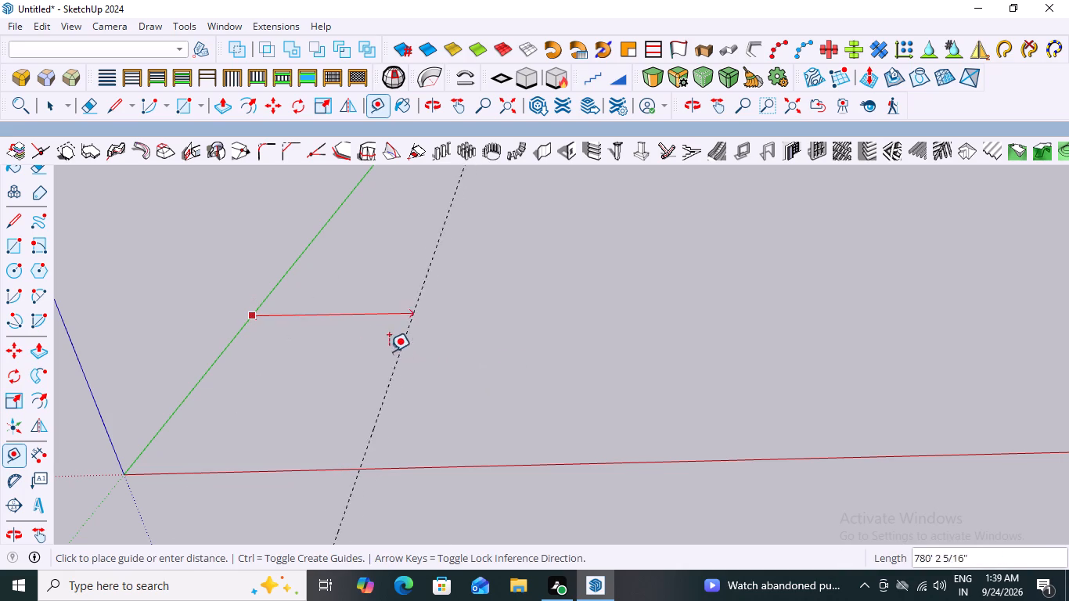
{"action": "left_click", "coordinate": [341, 340]}
{"action": "left_click", "coordinate": [445, 463]}
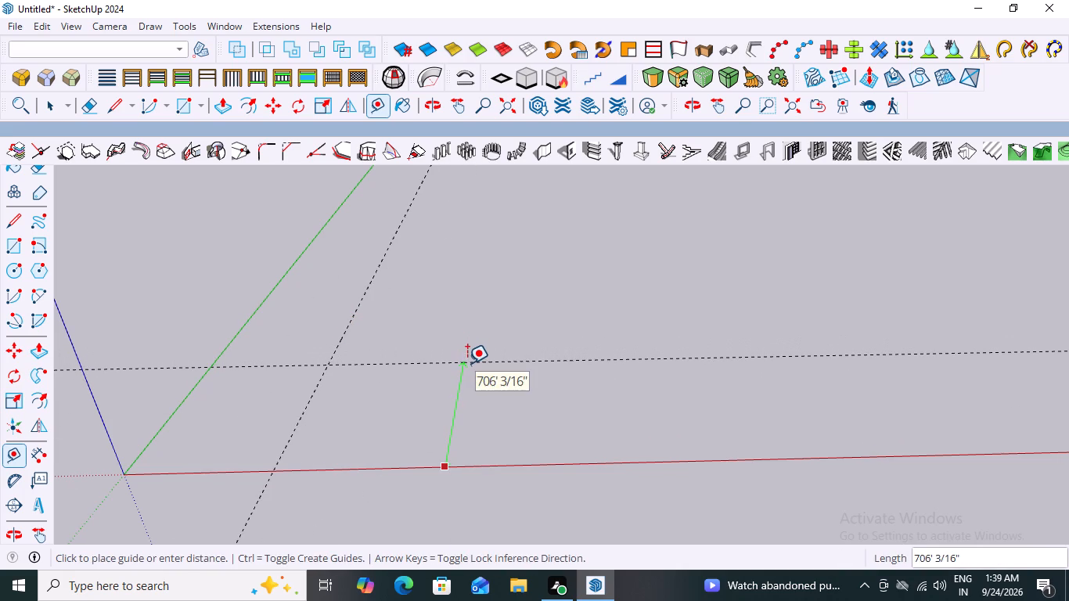
{"action": "left_click", "coordinate": [467, 363]}
Offset a new guide 4' along the green direction from the guide parallel to the red axis, away from that axis.
{"action": "scroll", "coordinate": [405, 430], "scroll_direction": "down", "scroll_amount": 9}
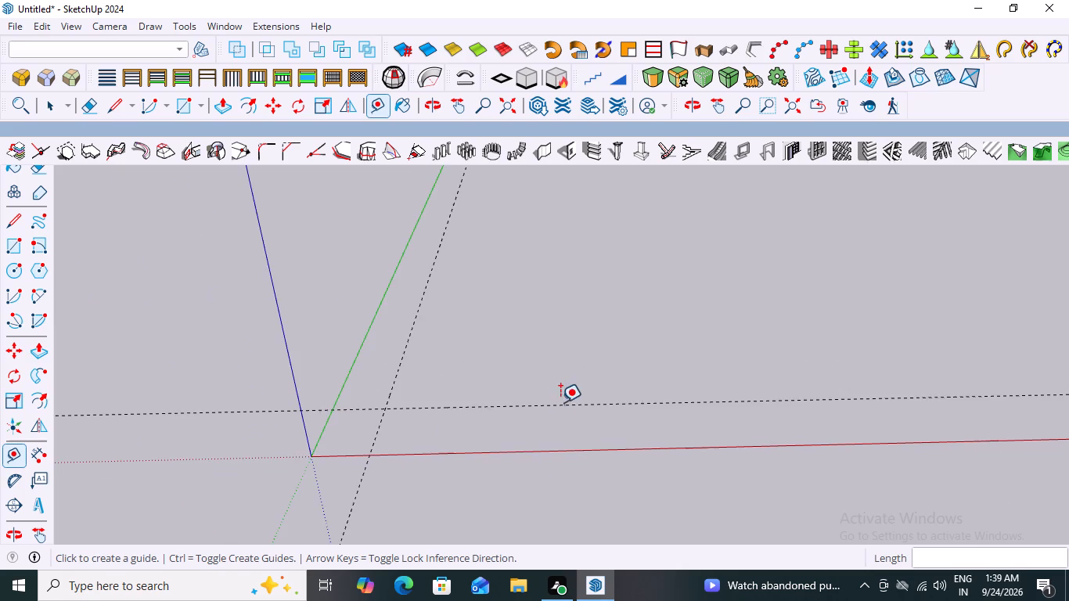
{"action": "middle_click_drag", "start_coordinate": [563, 401], "coordinate": [597, 394]}
{"action": "scroll", "coordinate": [509, 431], "scroll_direction": "down", "scroll_amount": 2}
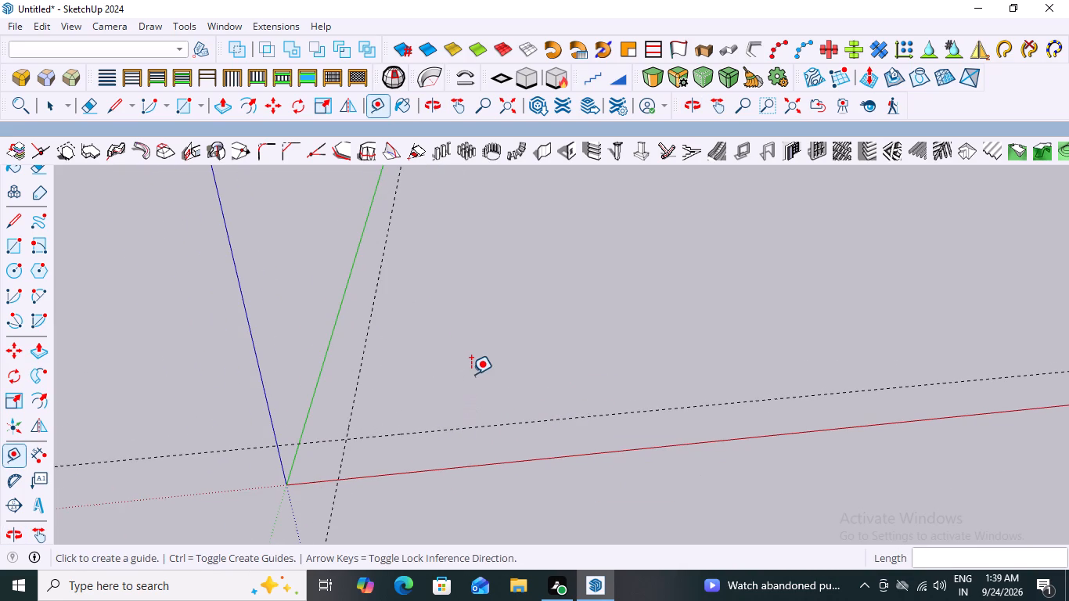
{"action": "scroll", "coordinate": [471, 374], "scroll_direction": "up", "scroll_amount": 3}
{"action": "left_click", "coordinate": [428, 448]}
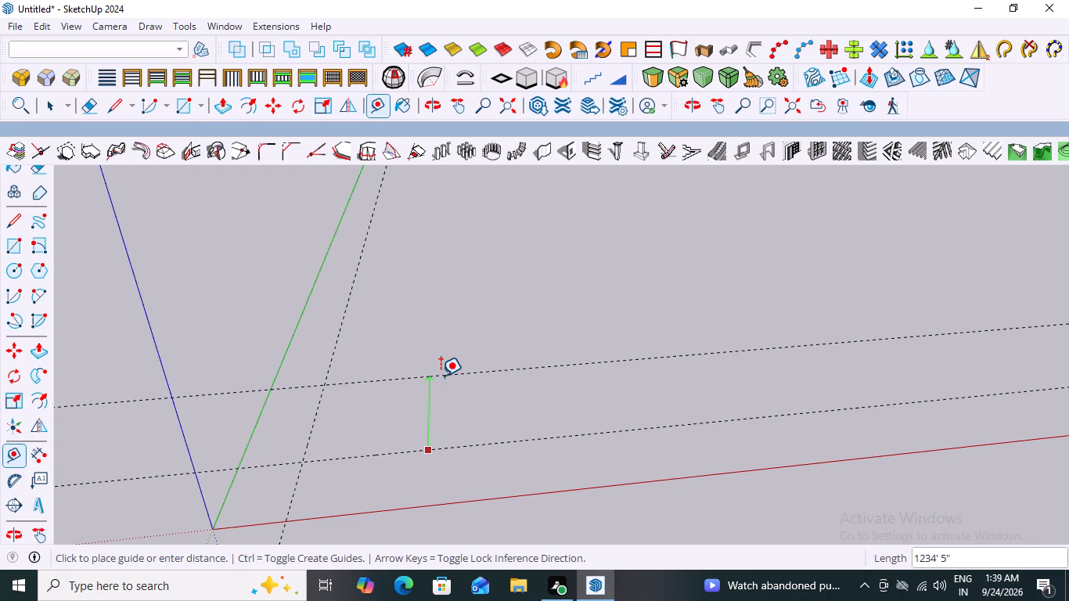
{"action": "key", "text": "4"}
{"action": "key", "text": "apostrophe"}
{"action": "key", "text": "Return"}
Place another guide 4' above the guides parallel to the red axis, offset along the blue direction.
{"action": "scroll", "coordinate": [461, 423], "scroll_direction": "down", "scroll_amount": 3}
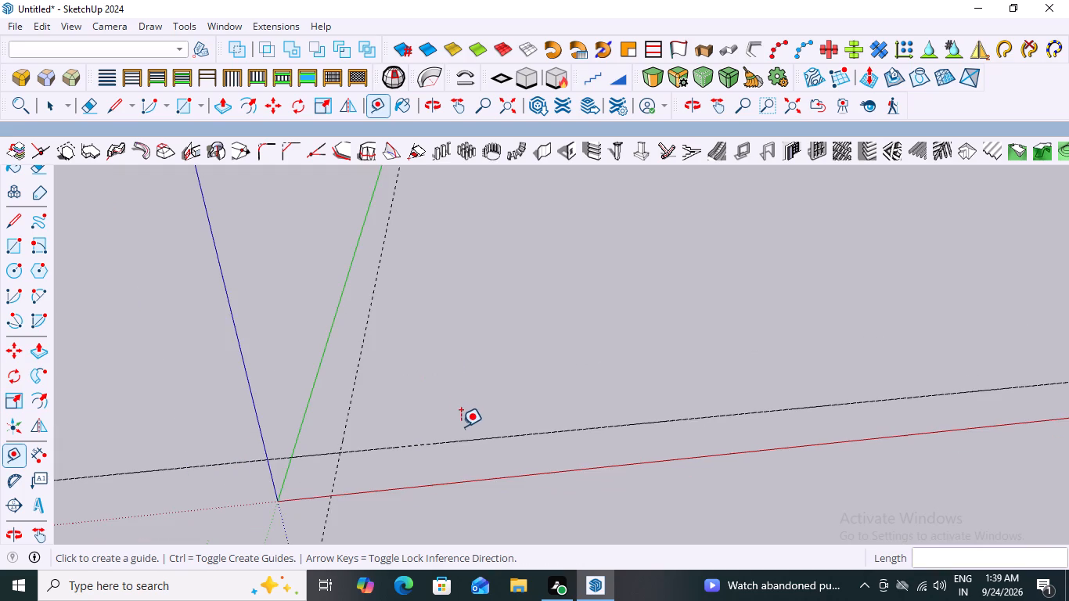
{"action": "scroll", "coordinate": [473, 442], "scroll_direction": "down", "scroll_amount": 20}
{"action": "scroll", "coordinate": [473, 442], "scroll_direction": "down", "scroll_amount": 2}
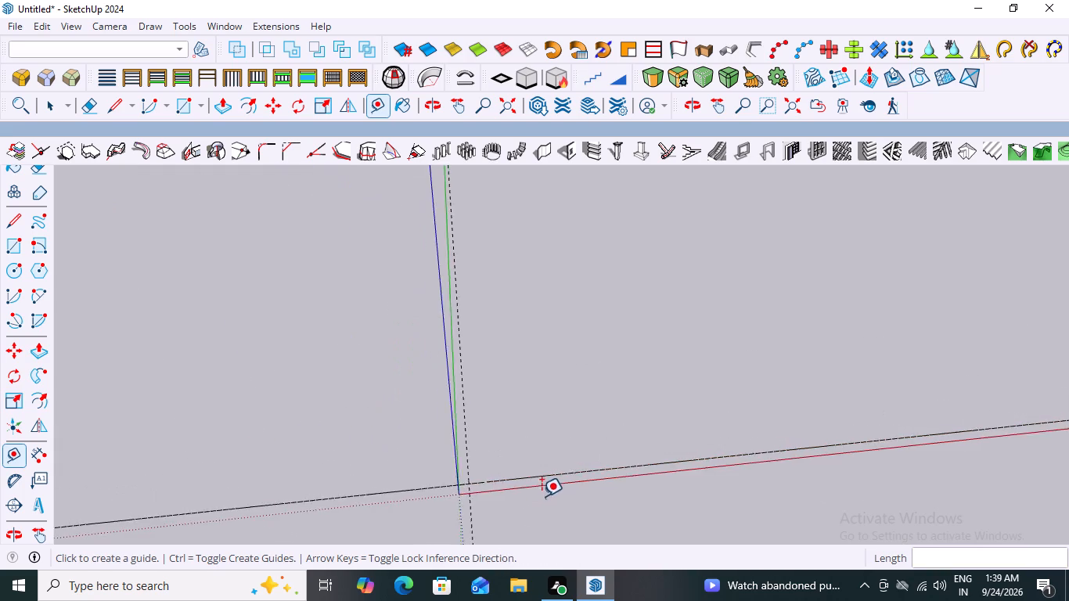
{"action": "scroll", "coordinate": [542, 496], "scroll_direction": "down", "scroll_amount": 8}
{"action": "scroll", "coordinate": [718, 513], "scroll_direction": "up", "scroll_amount": 9}
{"action": "scroll", "coordinate": [493, 446], "scroll_direction": "up", "scroll_amount": 5}
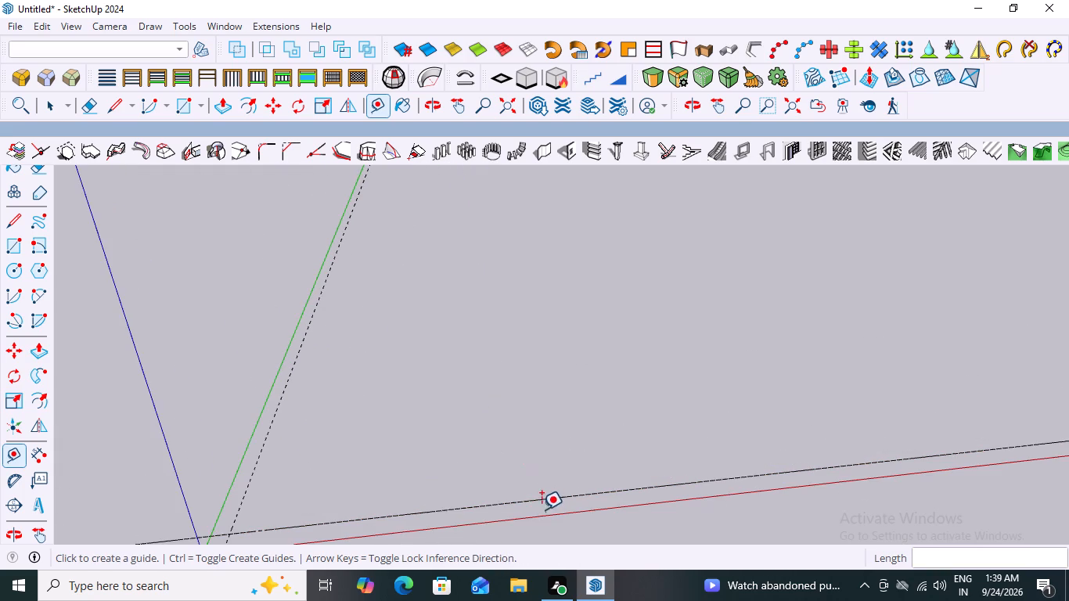
{"action": "left_click", "coordinate": [520, 498]}
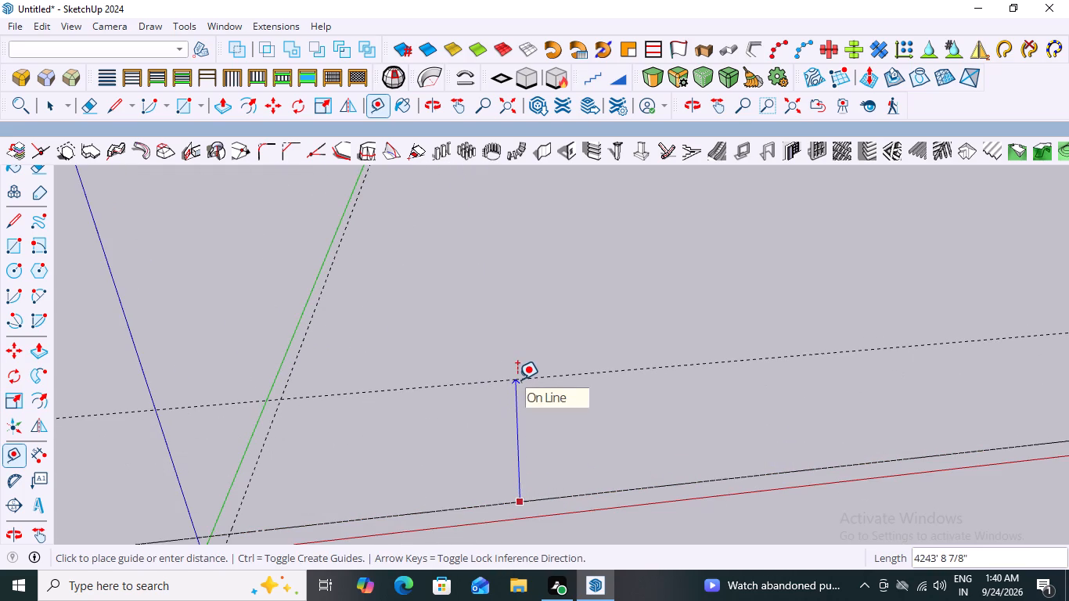
{"action": "type", "text": "4'"}
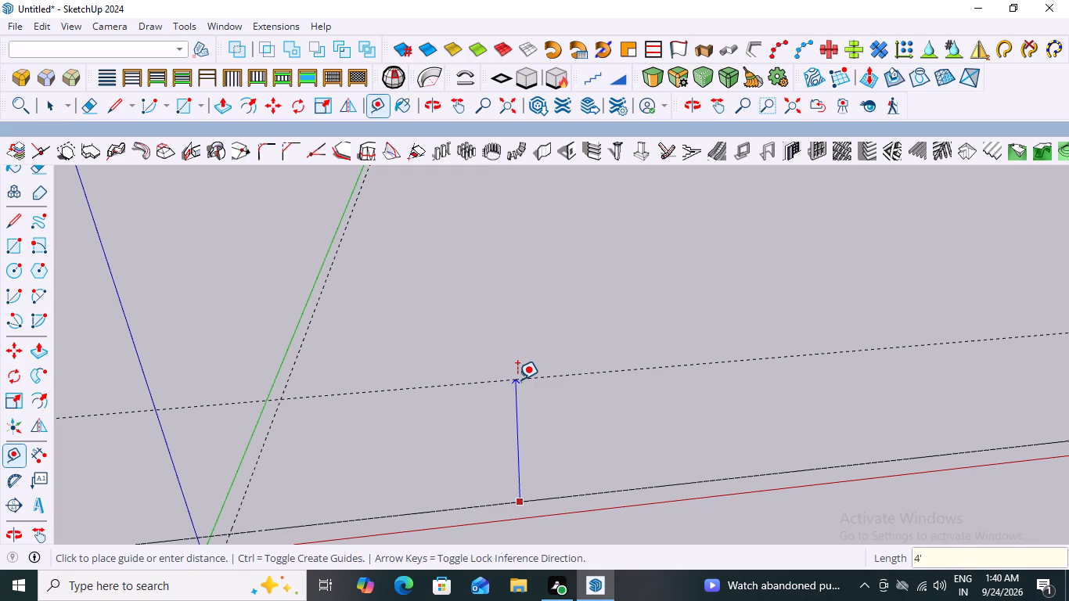
{"action": "key", "text": "Return"}
Examine the guides around the origin and the closely spaced ones beside the red axis.
{"action": "scroll", "coordinate": [517, 380], "scroll_direction": "down", "scroll_amount": 14}
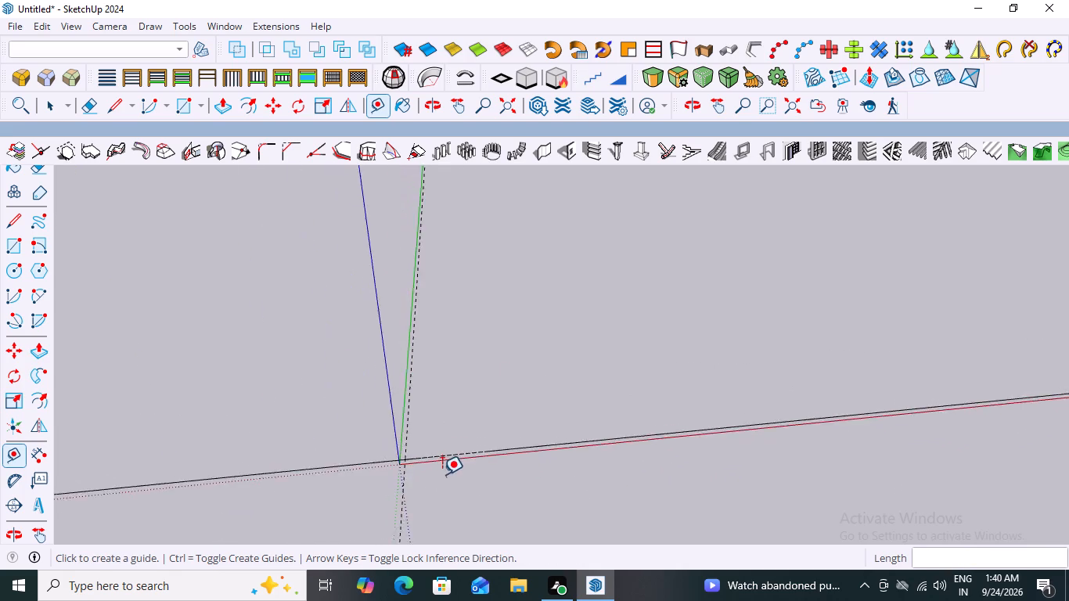
{"action": "scroll", "coordinate": [442, 474], "scroll_direction": "down", "scroll_amount": 20}
{"action": "scroll", "coordinate": [442, 474], "scroll_direction": "down", "scroll_amount": 20}
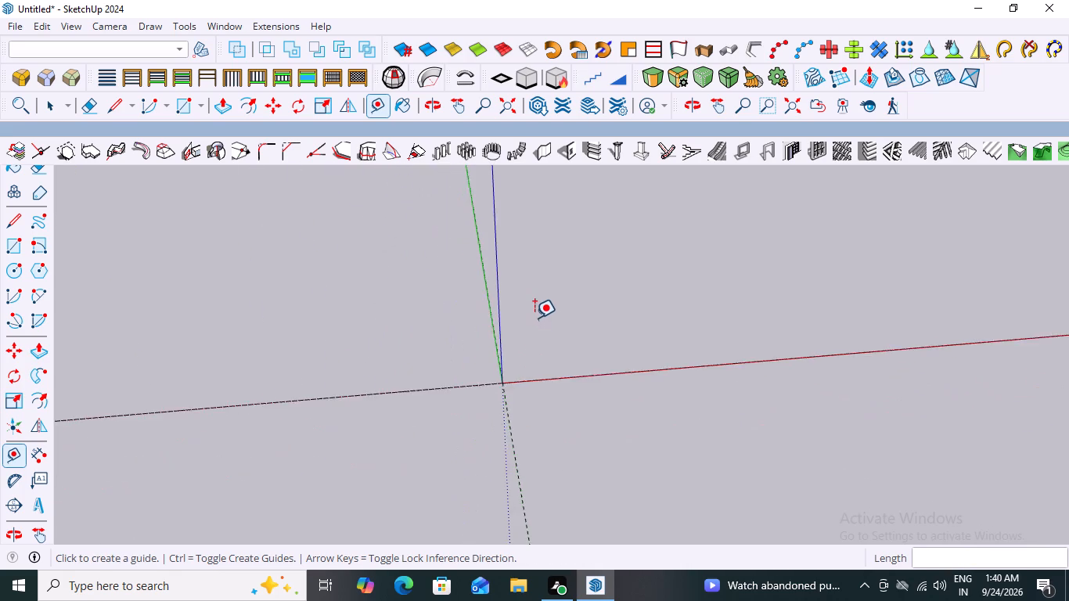
{"action": "scroll", "coordinate": [534, 318], "scroll_direction": "down", "scroll_amount": 4}
{"action": "middle_click_drag", "start_coordinate": [718, 375], "coordinate": [626, 373]}
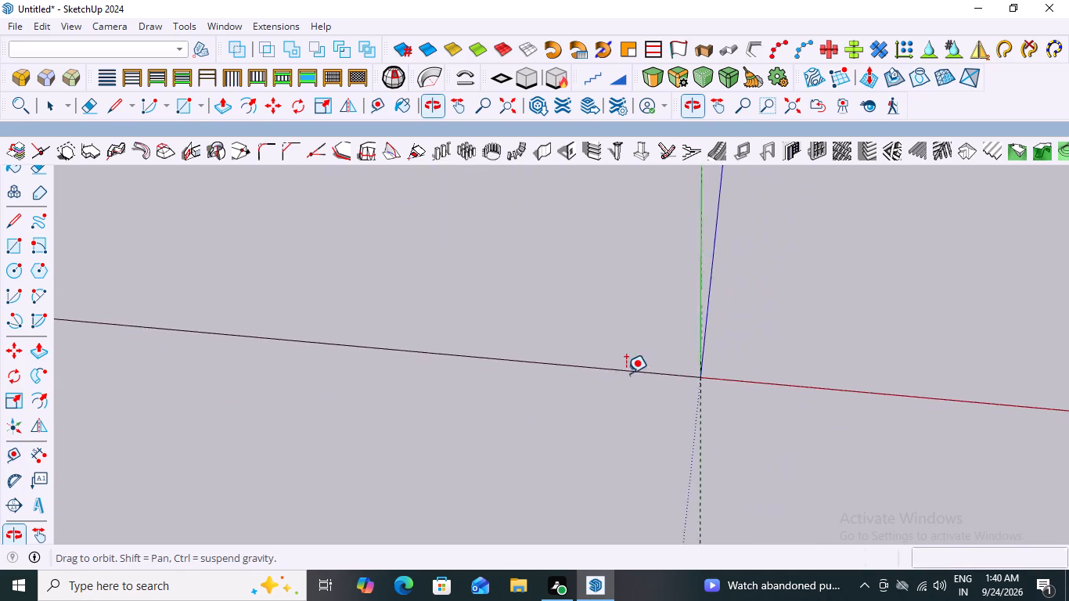
{"action": "scroll", "coordinate": [628, 373], "scroll_direction": "down", "scroll_amount": 9}
{"action": "middle_click_drag", "start_coordinate": [883, 369], "coordinate": [927, 332]}
{"action": "scroll", "coordinate": [927, 333], "scroll_direction": "up", "scroll_amount": 1}
{"action": "scroll", "coordinate": [776, 426], "scroll_direction": "up", "scroll_amount": 4}
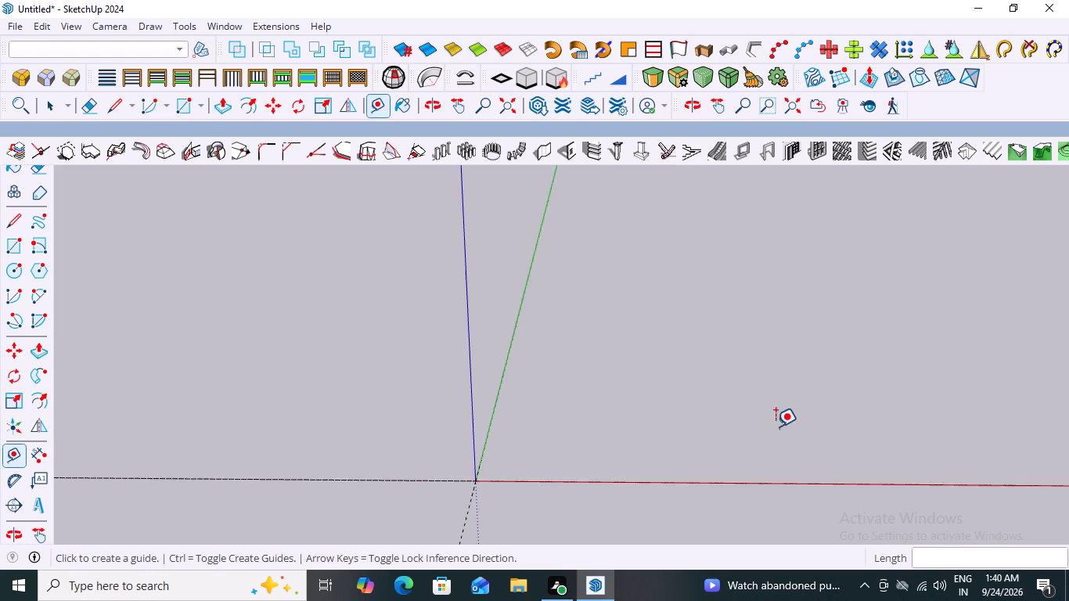
{"action": "scroll", "coordinate": [776, 426], "scroll_direction": "up", "scroll_amount": 5}
{"action": "scroll", "coordinate": [391, 513], "scroll_direction": "up", "scroll_amount": 13}
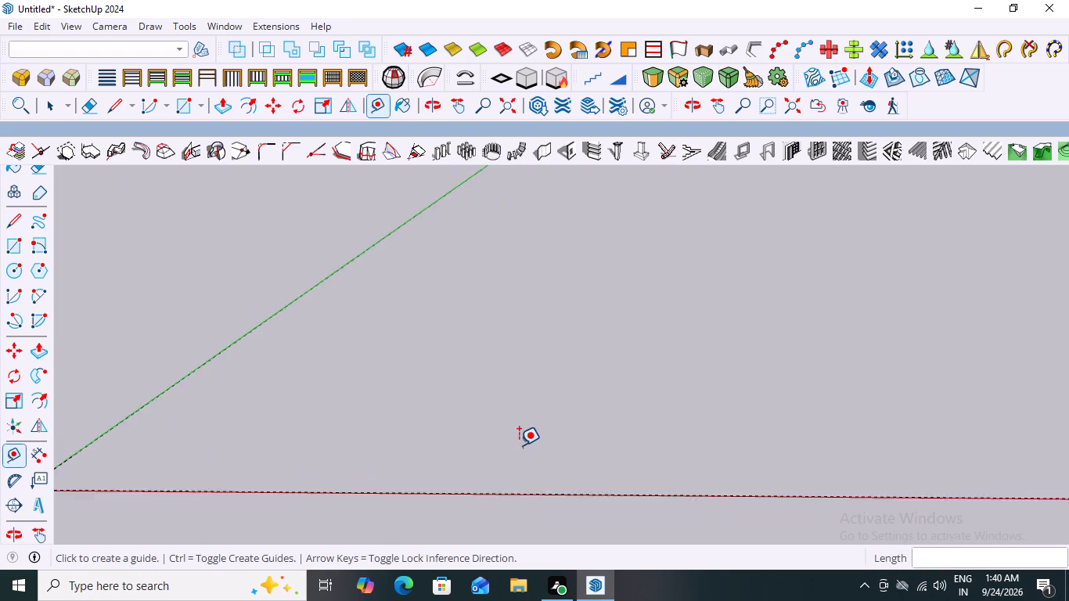
{"action": "scroll", "coordinate": [519, 445], "scroll_direction": "up", "scroll_amount": 5}
{"action": "middle_click_drag", "start_coordinate": [647, 384], "coordinate": [703, 416]}
{"action": "scroll", "coordinate": [703, 416], "scroll_direction": "down", "scroll_amount": 14}
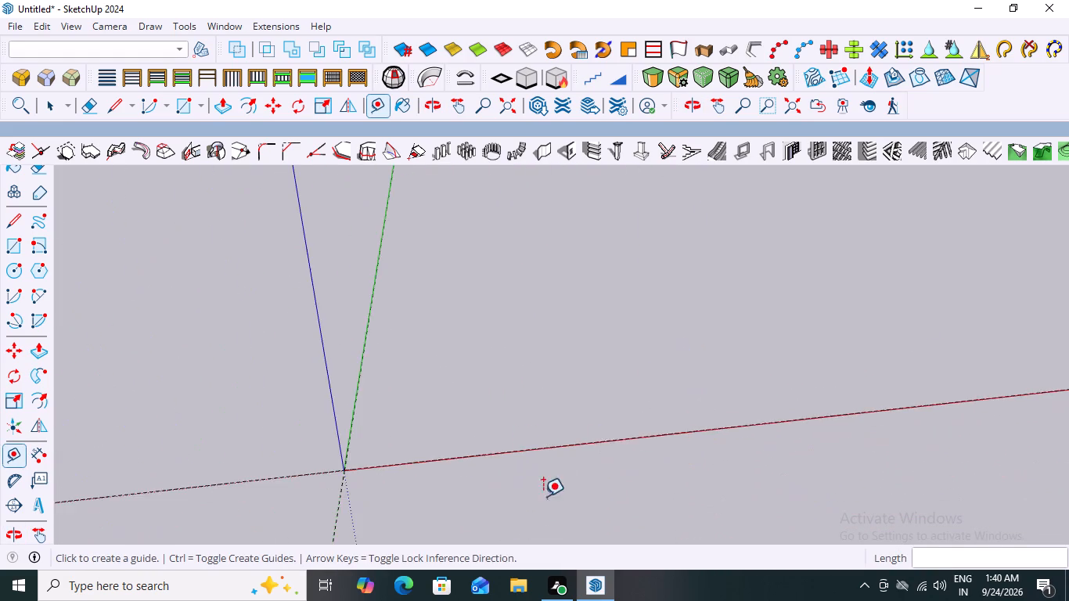
{"action": "scroll", "coordinate": [494, 542], "scroll_direction": "up", "scroll_amount": 10}
{"action": "scroll", "coordinate": [497, 376], "scroll_direction": "up", "scroll_amount": 4}
{"action": "middle_click_drag", "start_coordinate": [514, 405], "coordinate": [515, 416]}
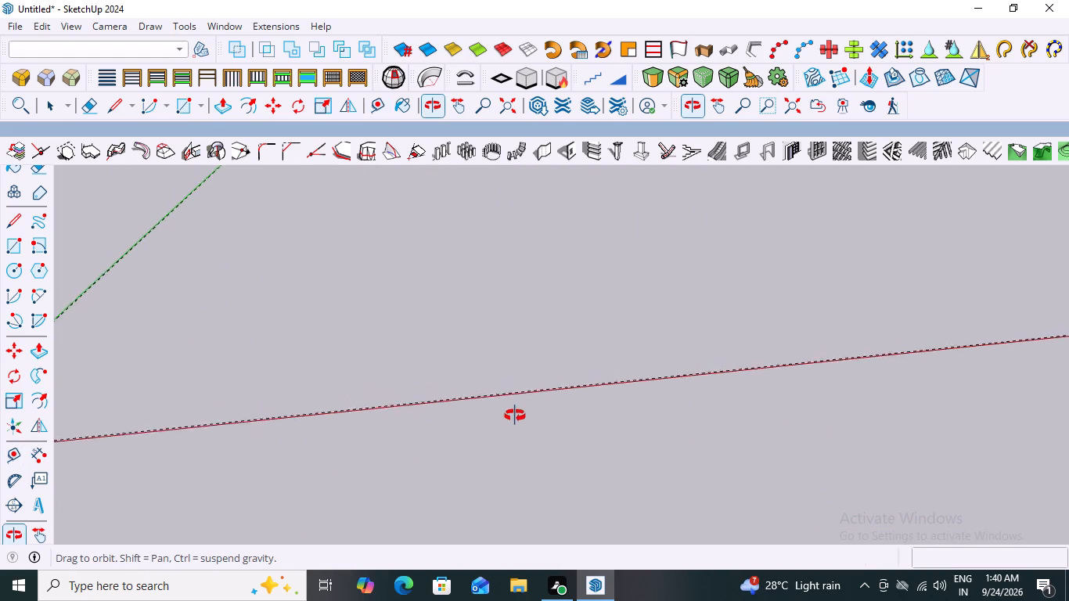
{"action": "middle_click_drag", "start_coordinate": [515, 416], "coordinate": [512, 440]}
{"action": "scroll", "coordinate": [437, 470], "scroll_direction": "up", "scroll_amount": 20}
{"action": "scroll", "coordinate": [437, 470], "scroll_direction": "up", "scroll_amount": 6}
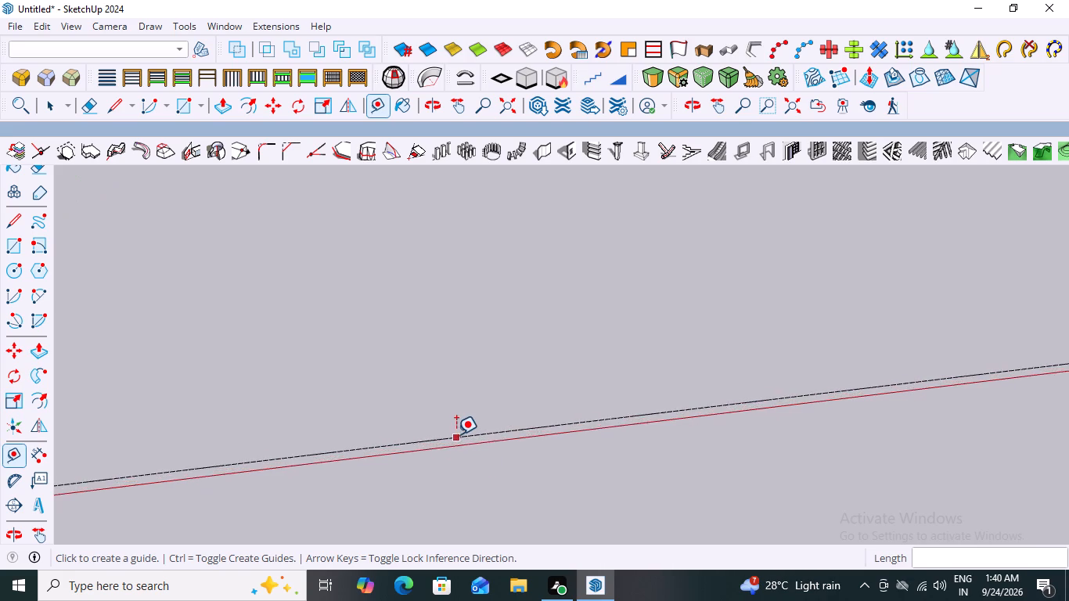
{"action": "scroll", "coordinate": [456, 434], "scroll_direction": "up", "scroll_amount": 5}
{"action": "scroll", "coordinate": [481, 472], "scroll_direction": "down", "scroll_amount": 4}
{"action": "scroll", "coordinate": [565, 409], "scroll_direction": "down", "scroll_amount": 17}
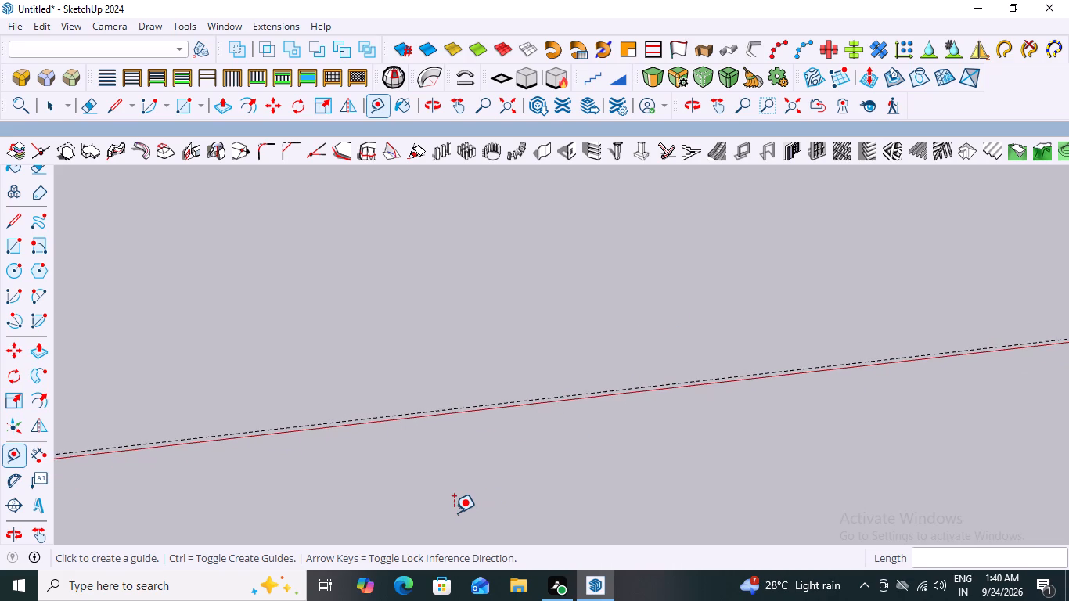
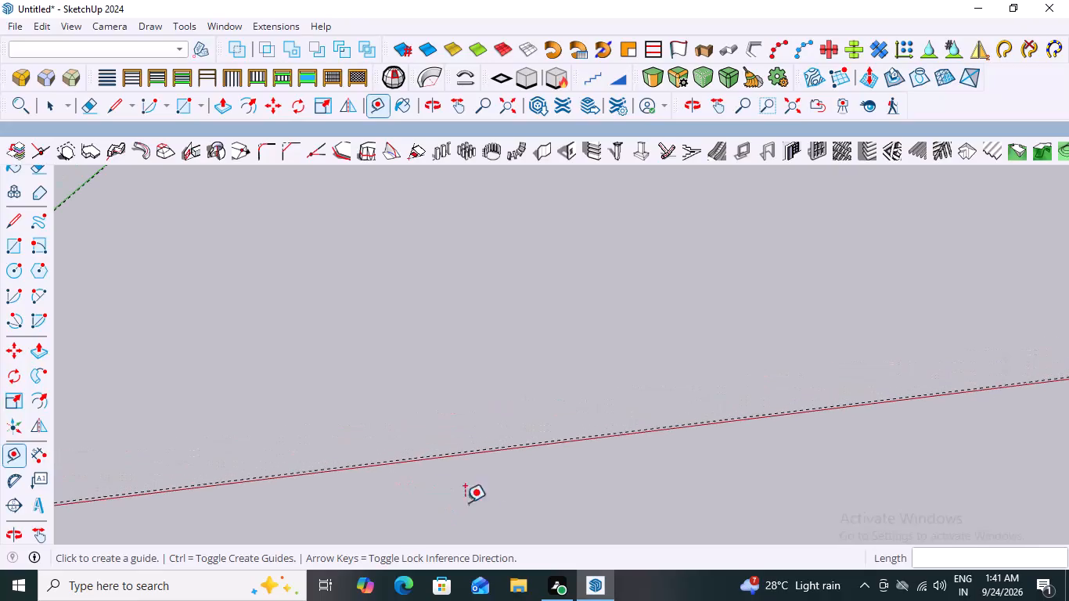
Offset another guide 4' along the green direction from the guide running beside the red axis, away from that axis.
{"action": "scroll", "coordinate": [500, 494], "scroll_direction": "up", "scroll_amount": 2}
{"action": "scroll", "coordinate": [506, 482], "scroll_direction": "down", "scroll_amount": 4}
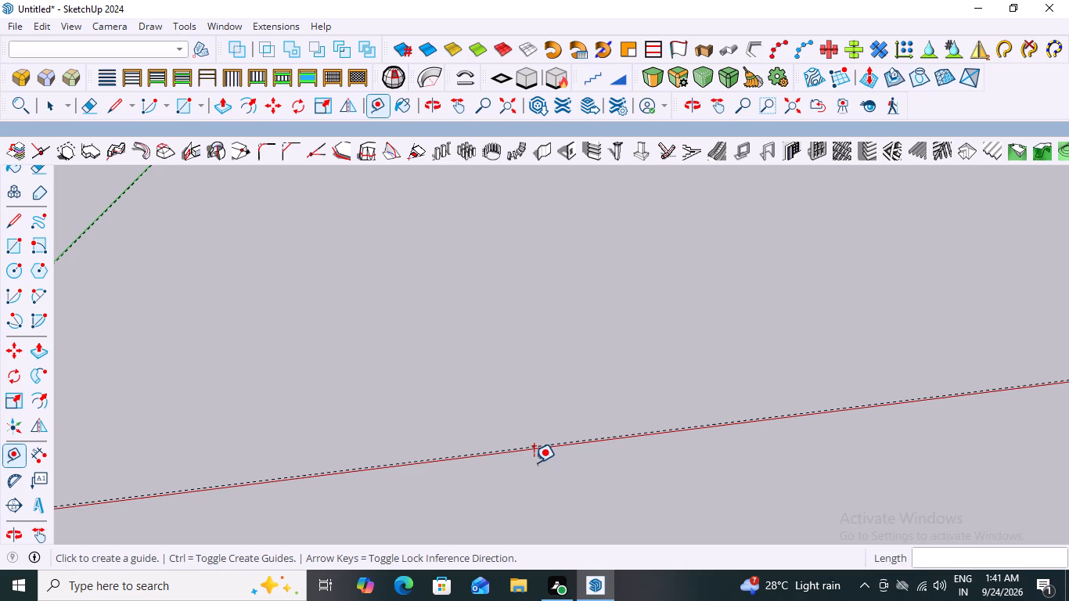
{"action": "scroll", "coordinate": [471, 390], "scroll_direction": "down", "scroll_amount": 13}
{"action": "middle_click_drag", "start_coordinate": [365, 495], "coordinate": [273, 489]}
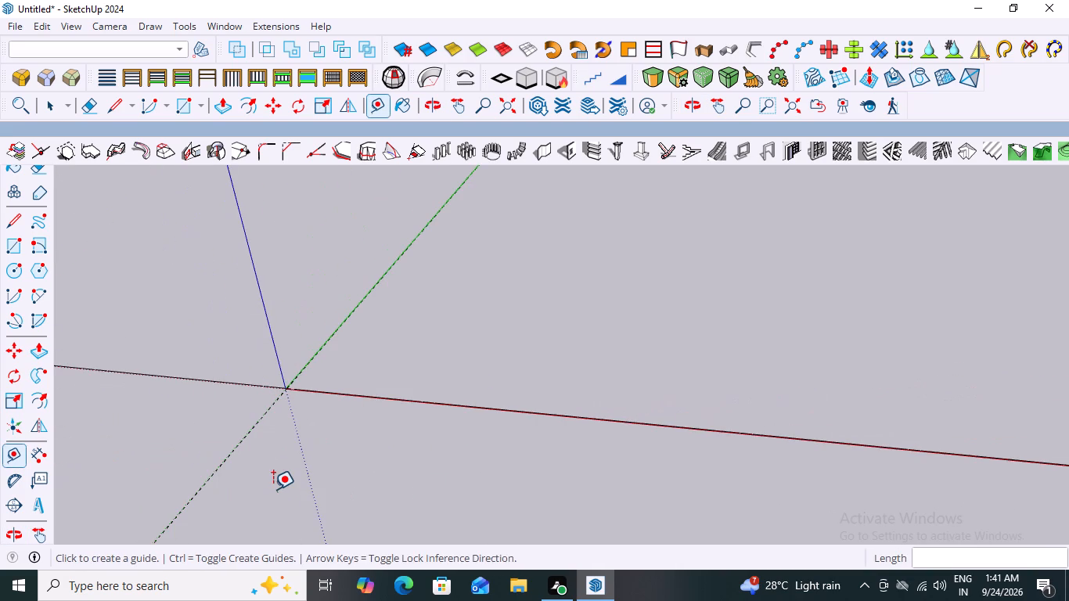
{"action": "scroll", "coordinate": [273, 489], "scroll_direction": "down", "scroll_amount": 1}
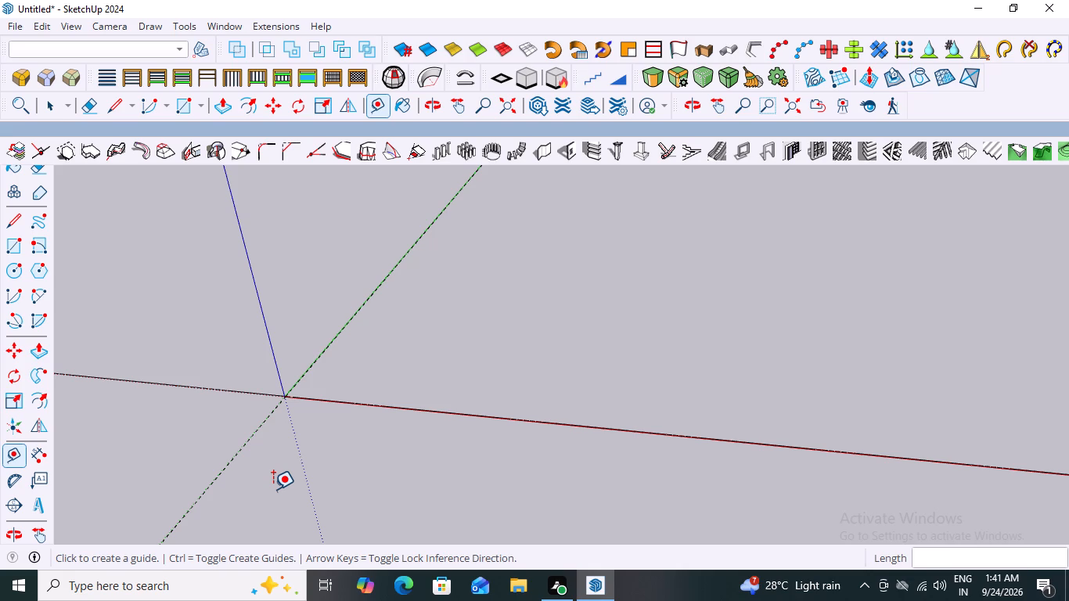
{"action": "scroll", "coordinate": [434, 436], "scroll_direction": "down", "scroll_amount": 4}
{"action": "middle_click_drag", "start_coordinate": [488, 466], "coordinate": [604, 523]}
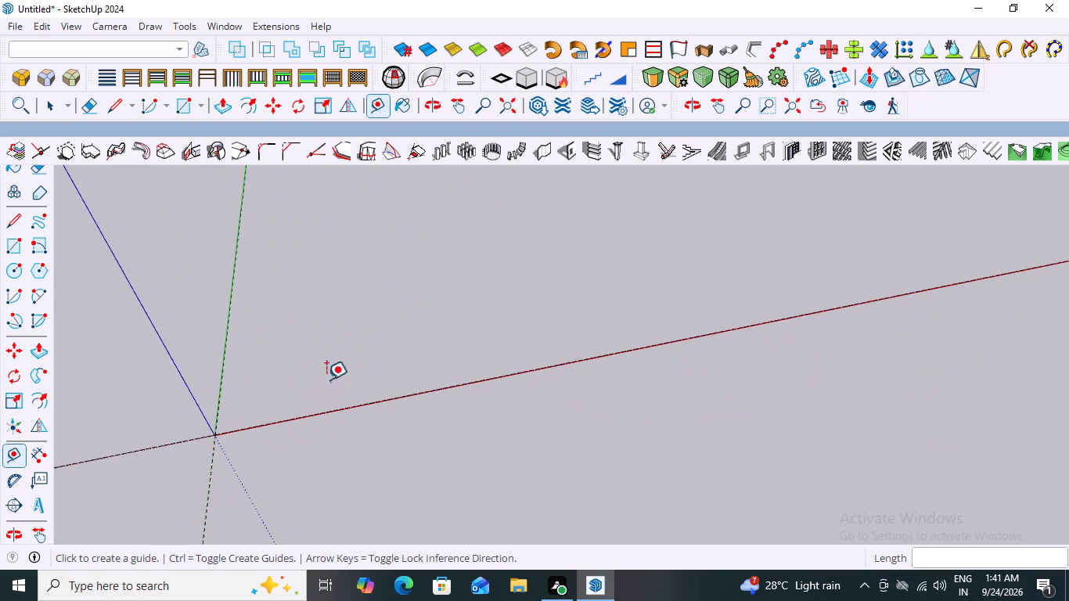
{"action": "scroll", "coordinate": [212, 380], "scroll_direction": "up", "scroll_amount": 11}
{"action": "middle_click_drag", "start_coordinate": [257, 450], "coordinate": [222, 419]}
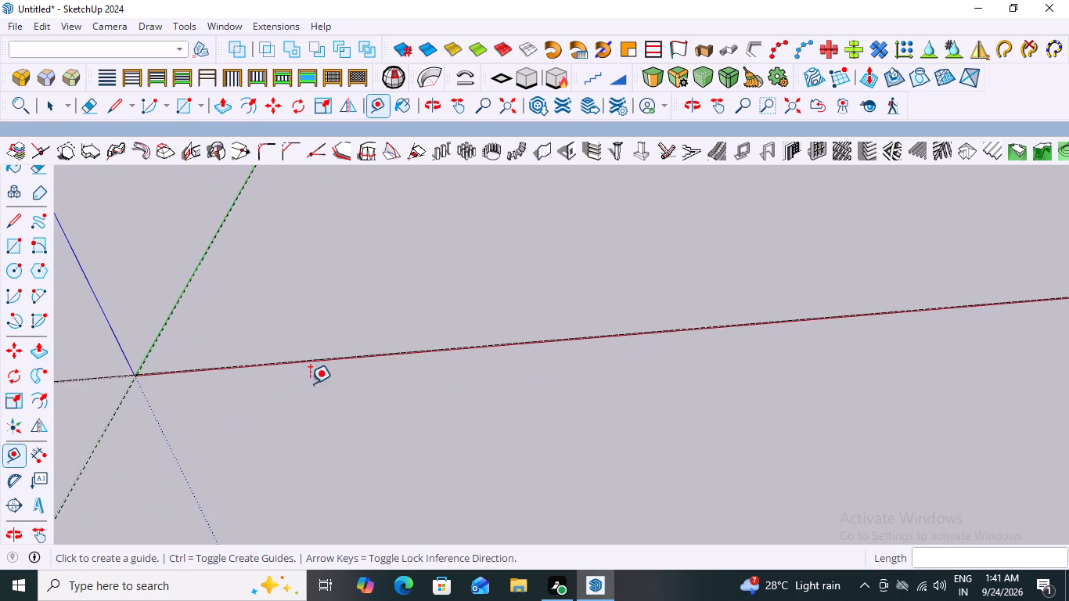
{"action": "scroll", "coordinate": [317, 367], "scroll_direction": "up", "scroll_amount": 20}
{"action": "scroll", "coordinate": [317, 367], "scroll_direction": "up", "scroll_amount": 4}
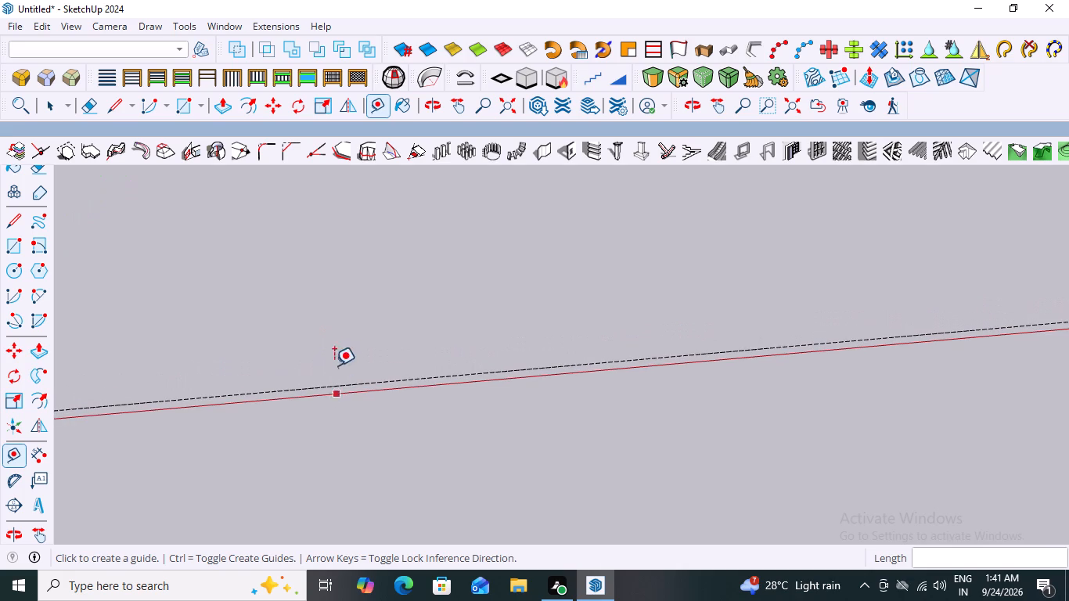
{"action": "left_click", "coordinate": [333, 385]}
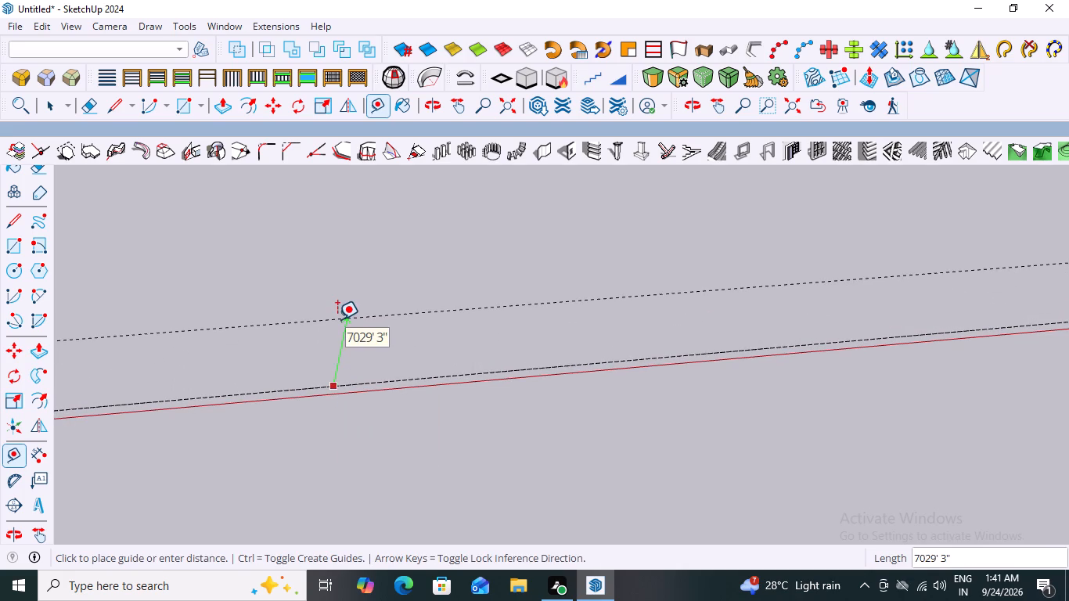
{"action": "type", "text": "4'"}
{"action": "key", "text": "Return"}
Examine the closely spaced guides beside the red axis and around the origin from several angles and distances.
{"action": "scroll", "coordinate": [322, 312], "scroll_direction": "down", "scroll_amount": 13}
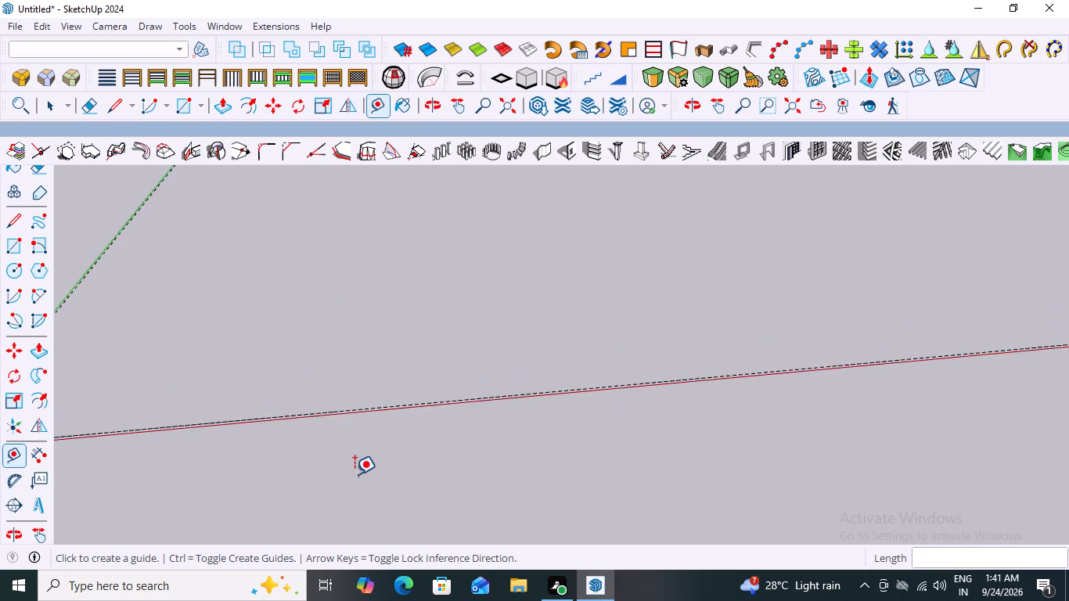
{"action": "scroll", "coordinate": [355, 474], "scroll_direction": "down", "scroll_amount": 3}
{"action": "key", "text": "space"}
{"action": "key", "text": "space"}
{"action": "key", "text": "space"}
{"action": "scroll", "coordinate": [353, 468], "scroll_direction": "down", "scroll_amount": 19}
{"action": "middle_click", "coordinate": [359, 463]}
{"action": "middle_click", "coordinate": [361, 463]}
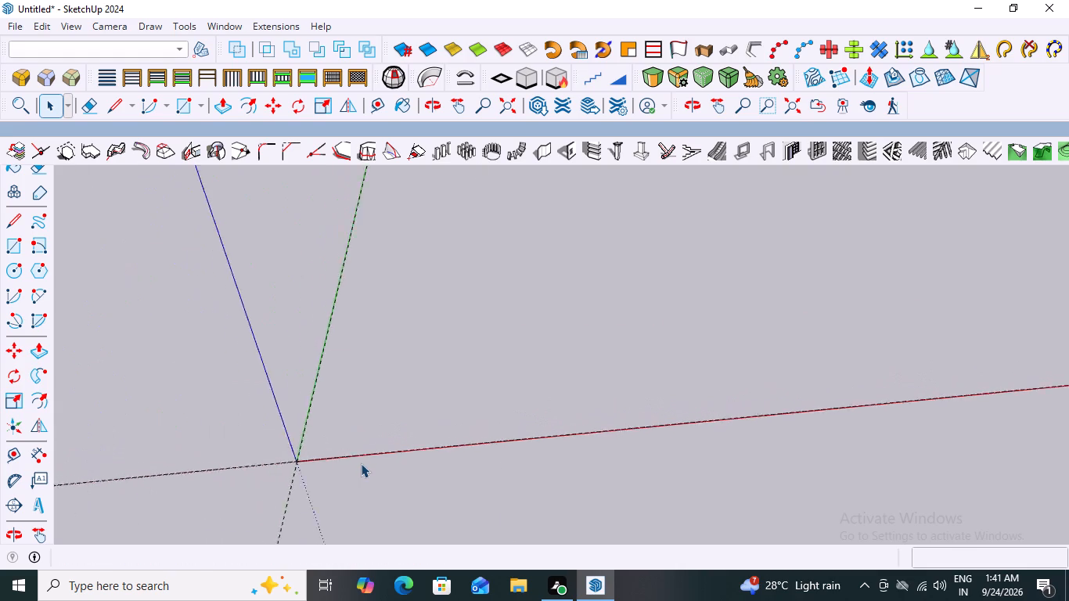
{"action": "scroll", "coordinate": [361, 463], "scroll_direction": "down", "scroll_amount": 20}
{"action": "middle_click", "coordinate": [361, 463]}
{"action": "middle_click_drag", "start_coordinate": [664, 461], "coordinate": [597, 463]}
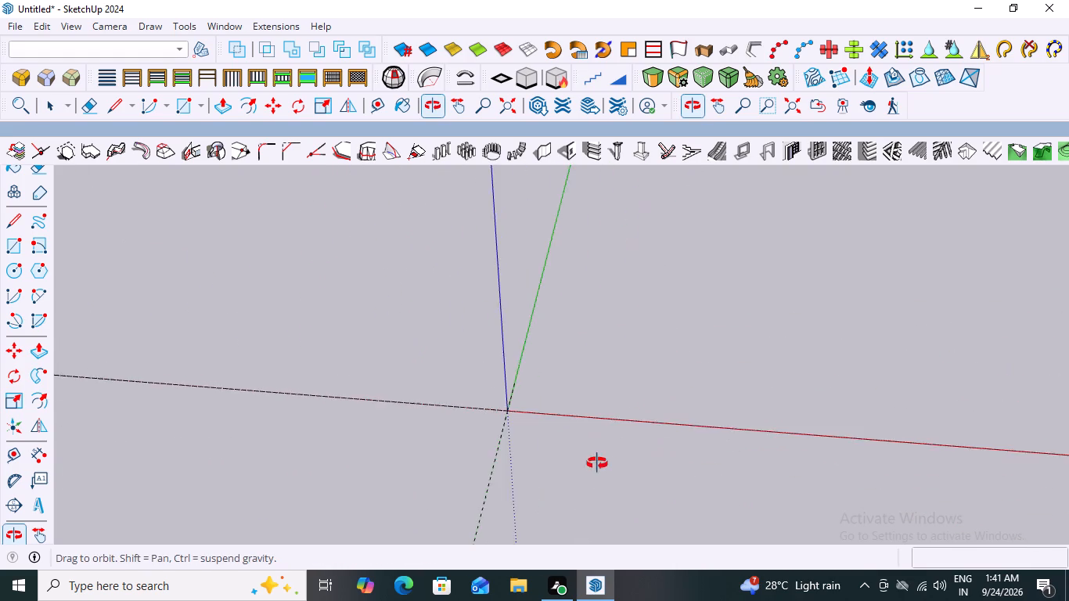
{"action": "middle_click_drag", "start_coordinate": [597, 463], "coordinate": [598, 463]}
{"action": "scroll", "coordinate": [647, 408], "scroll_direction": "up", "scroll_amount": 17}
{"action": "middle_click_drag", "start_coordinate": [408, 413], "coordinate": [494, 433]}
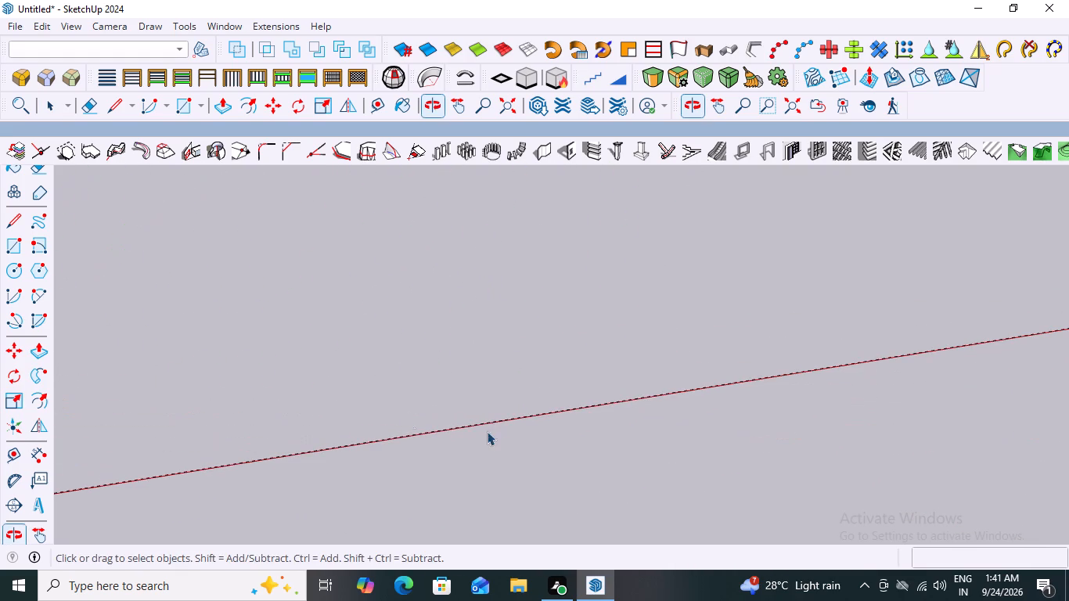
{"action": "scroll", "coordinate": [252, 367], "scroll_direction": "down", "scroll_amount": 14}
{"action": "middle_click_drag", "start_coordinate": [85, 433], "coordinate": [71, 392]}
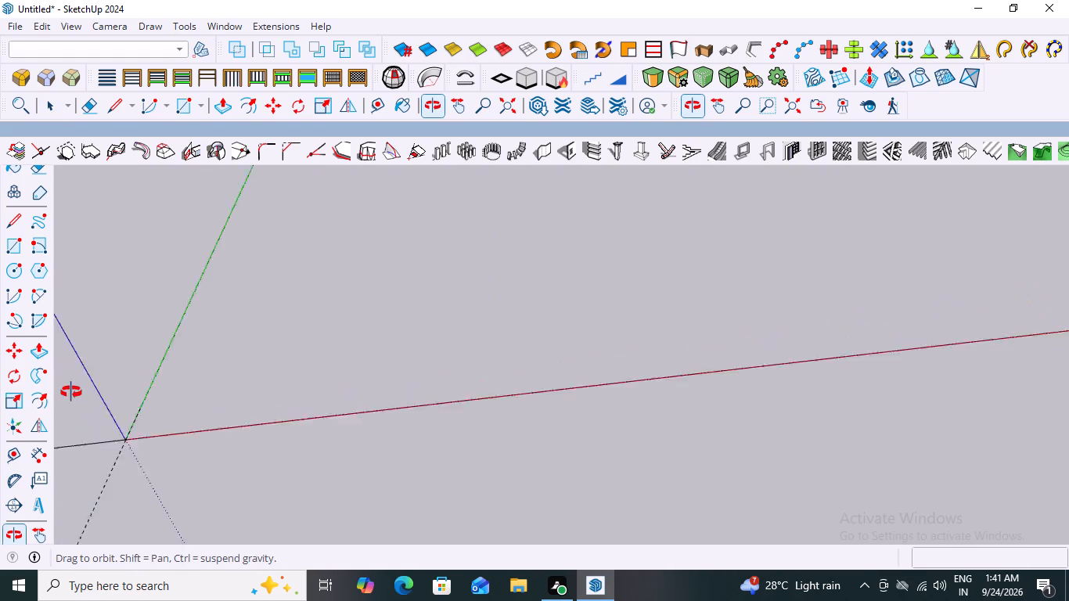
{"action": "middle_click_drag", "start_coordinate": [71, 392], "coordinate": [80, 355]}
{"action": "scroll", "coordinate": [80, 355], "scroll_direction": "down", "scroll_amount": 7}
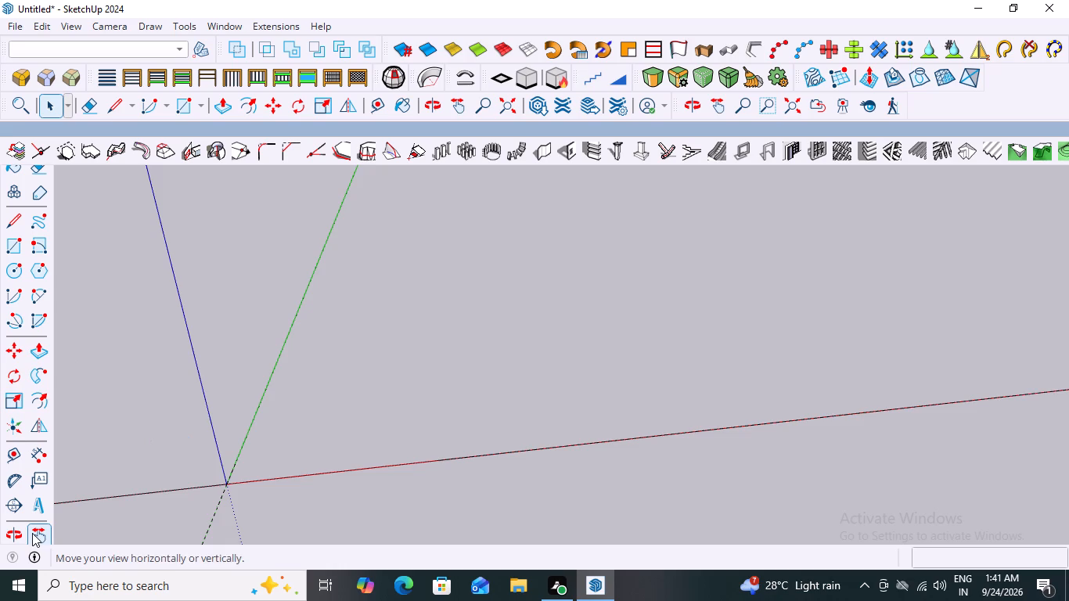
{"action": "left_click", "coordinate": [32, 533]}
{"action": "left_click_drag", "start_coordinate": [233, 429], "coordinate": [262, 288]}
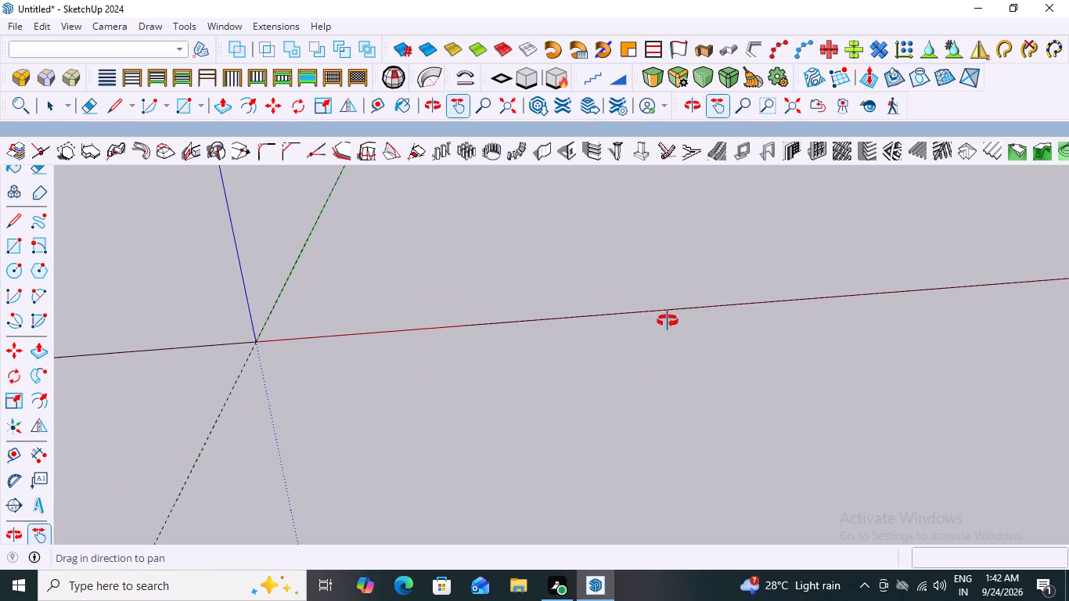
{"action": "middle_click_drag", "start_coordinate": [668, 321], "coordinate": [649, 278]}
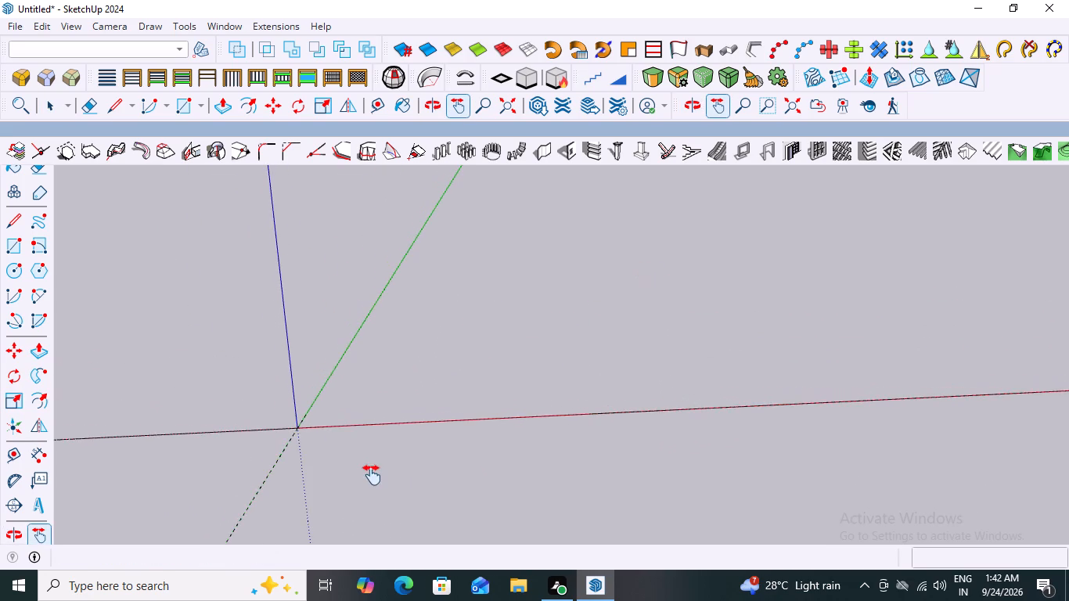
{"action": "scroll", "coordinate": [372, 475], "scroll_direction": "up", "scroll_amount": 18}
{"action": "scroll", "coordinate": [369, 423], "scroll_direction": "up", "scroll_amount": 9}
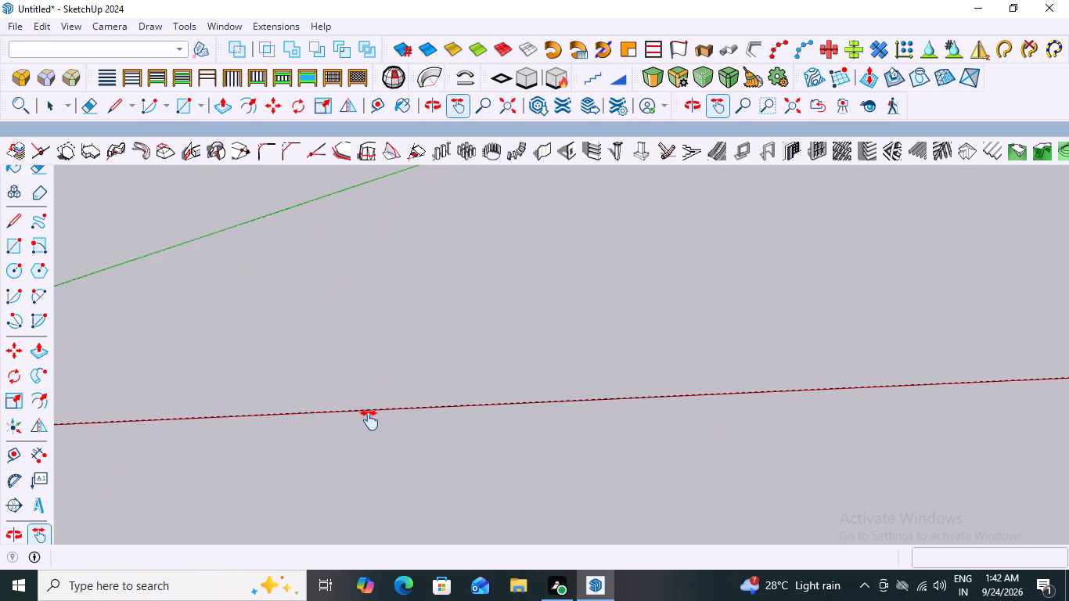
{"action": "scroll", "coordinate": [369, 420], "scroll_direction": "up", "scroll_amount": 20}
{"action": "scroll", "coordinate": [369, 420], "scroll_direction": "up", "scroll_amount": 13}
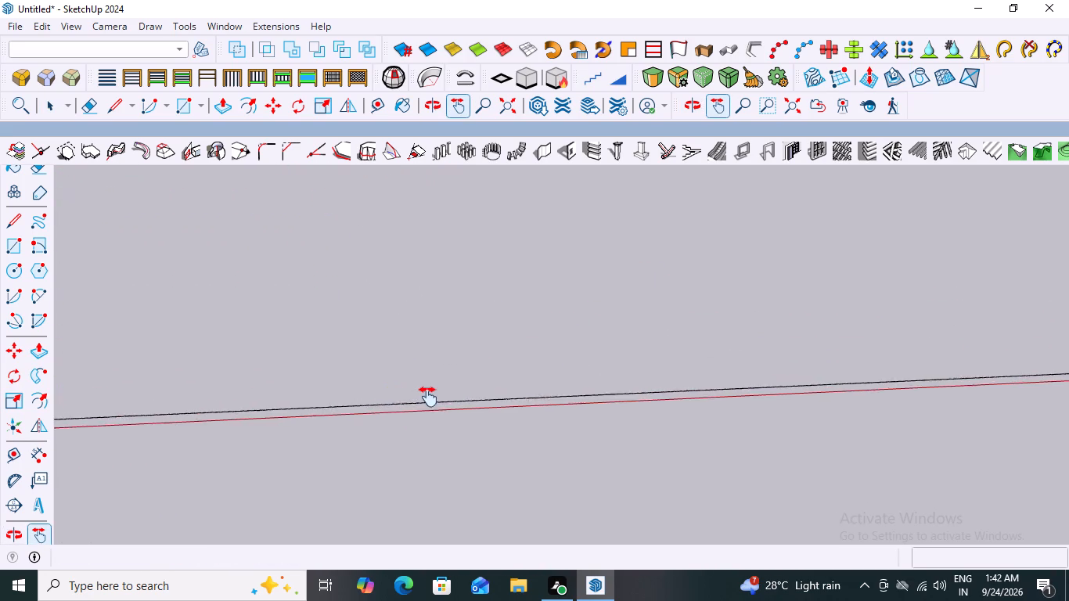
{"action": "scroll", "coordinate": [428, 397], "scroll_direction": "down", "scroll_amount": 20}
{"action": "scroll", "coordinate": [428, 397], "scroll_direction": "down", "scroll_amount": 6}
{"action": "scroll", "coordinate": [289, 332], "scroll_direction": "down", "scroll_amount": 10}
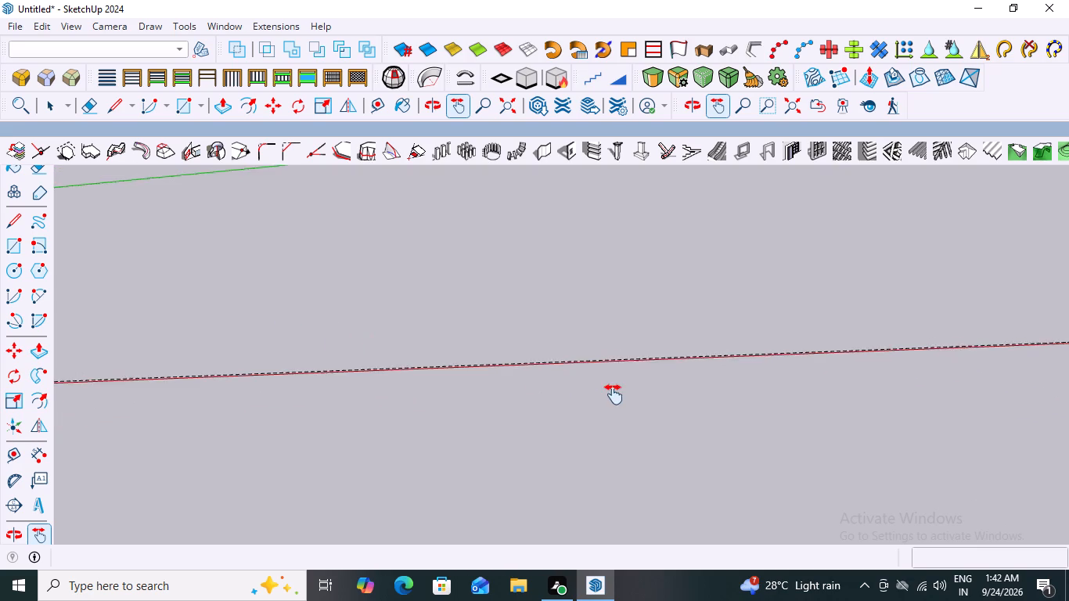
{"action": "scroll", "coordinate": [614, 394], "scroll_direction": "down", "scroll_amount": 20}
{"action": "scroll", "coordinate": [614, 394], "scroll_direction": "down", "scroll_amount": 9}
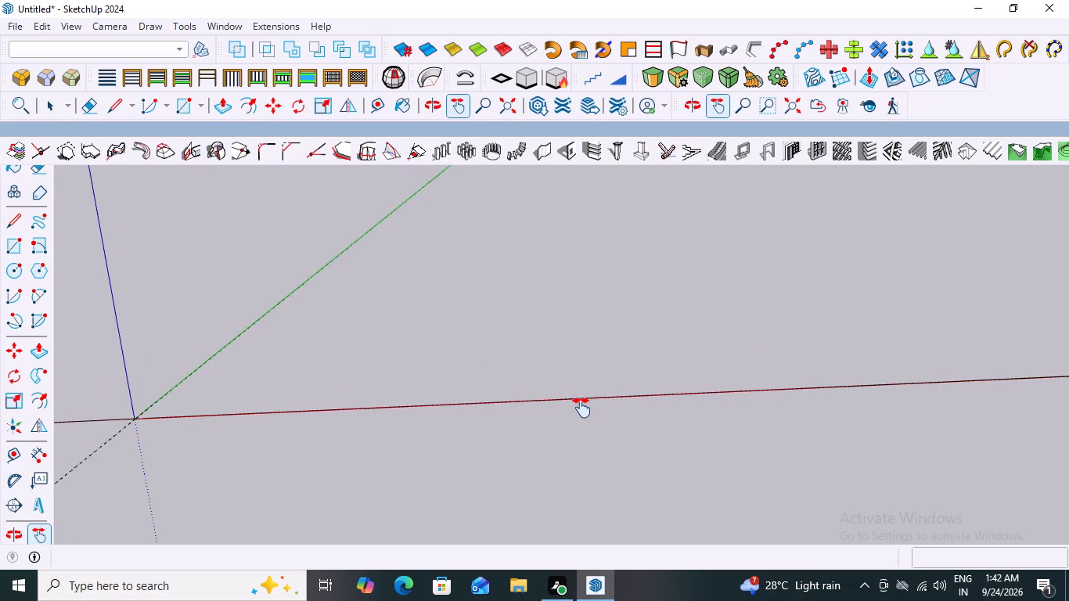
{"action": "scroll", "coordinate": [581, 408], "scroll_direction": "down", "scroll_amount": 20}
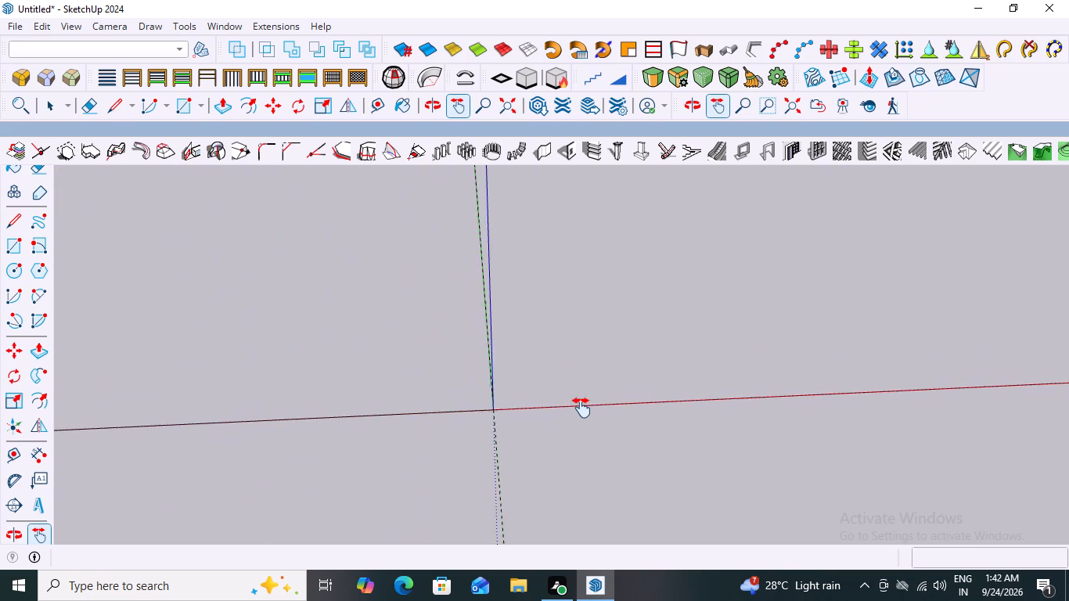
{"action": "scroll", "coordinate": [581, 408], "scroll_direction": "down", "scroll_amount": 2}
{"action": "scroll", "coordinate": [831, 337], "scroll_direction": "up", "scroll_amount": 9}
{"action": "scroll", "coordinate": [812, 344], "scroll_direction": "down", "scroll_amount": 4}
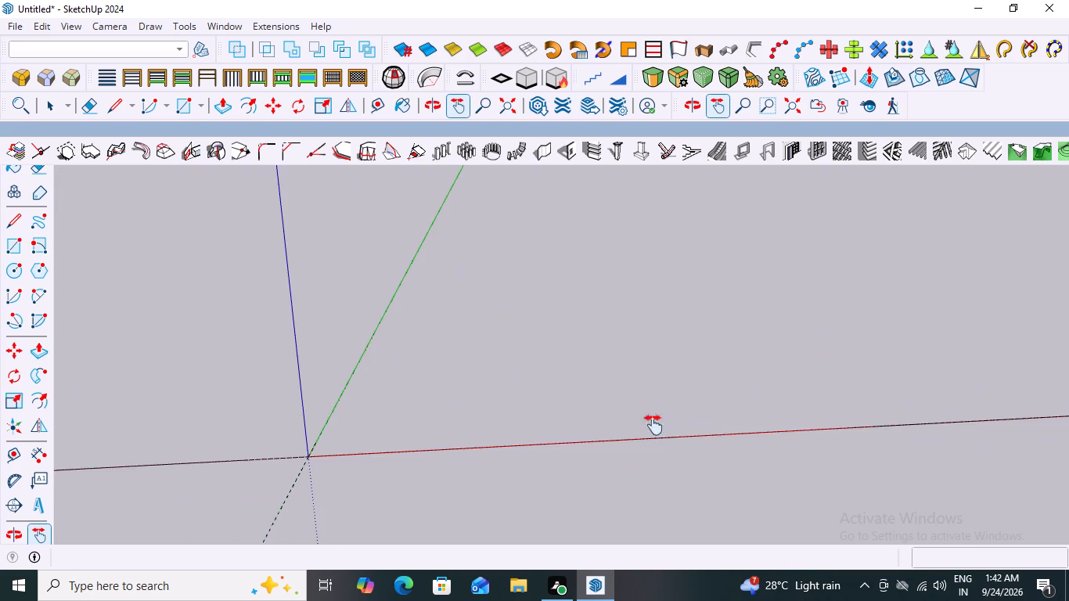
{"action": "scroll", "coordinate": [348, 462], "scroll_direction": "up", "scroll_amount": 20}
{"action": "scroll", "coordinate": [348, 462], "scroll_direction": "up", "scroll_amount": 4}
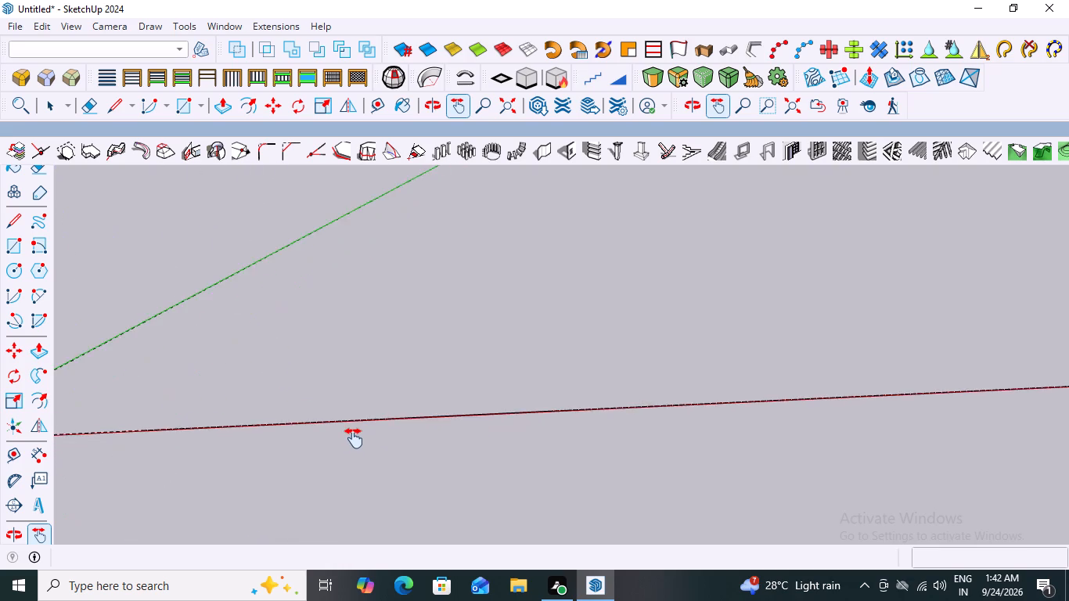
{"action": "scroll", "coordinate": [354, 438], "scroll_direction": "up", "scroll_amount": 20}
{"action": "scroll", "coordinate": [354, 438], "scroll_direction": "up", "scroll_amount": 4}
{"action": "scroll", "coordinate": [369, 423], "scroll_direction": "down", "scroll_amount": 5}
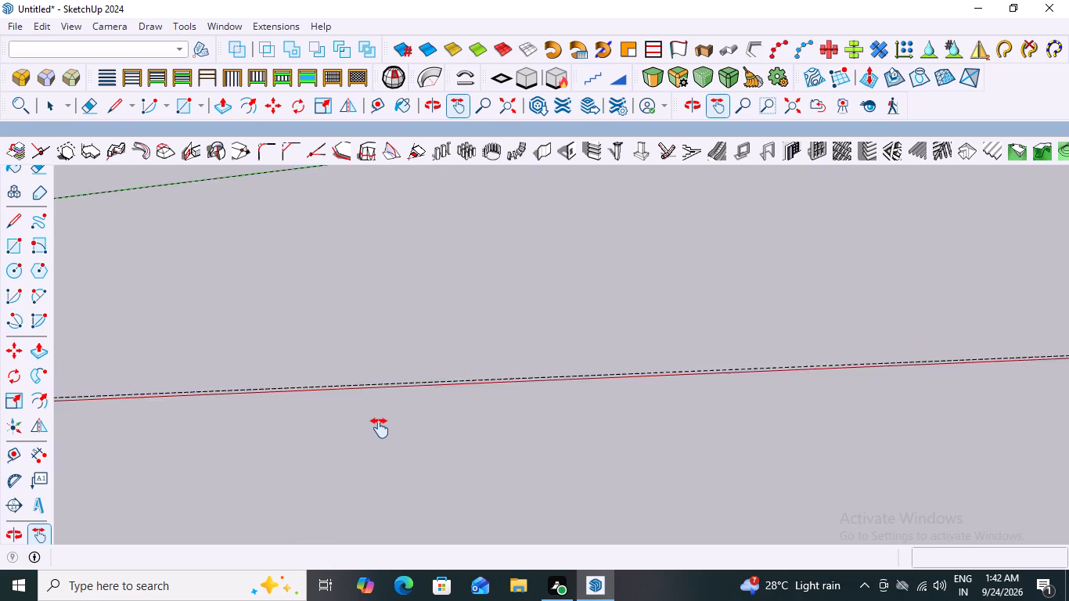
{"action": "scroll", "coordinate": [380, 428], "scroll_direction": "down", "scroll_amount": 20}
{"action": "scroll", "coordinate": [380, 428], "scroll_direction": "down", "scroll_amount": 10}
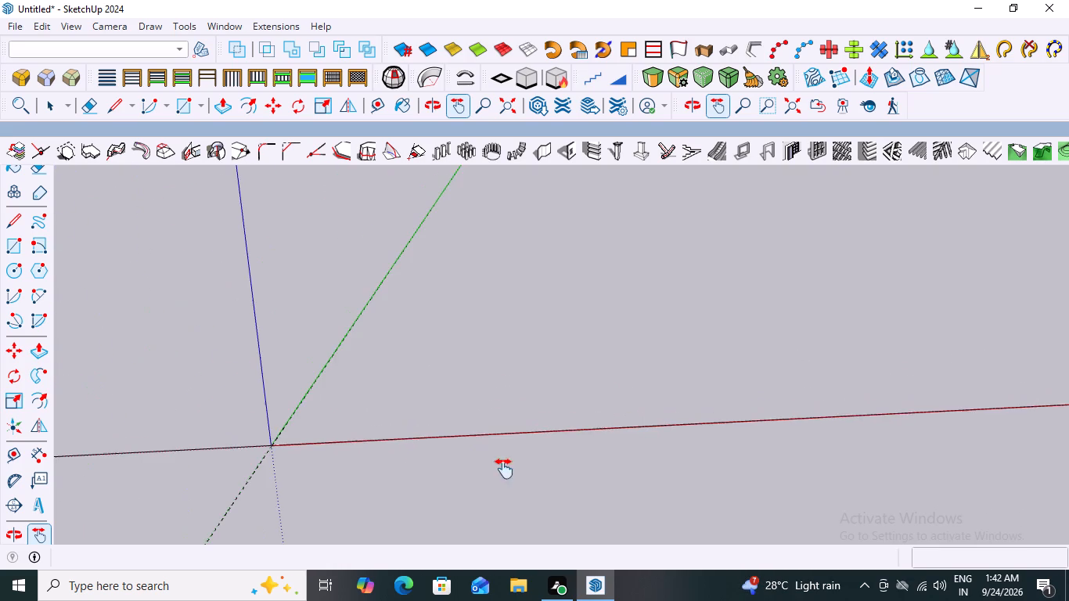
{"action": "middle_click_drag", "start_coordinate": [435, 487], "coordinate": [473, 483]}
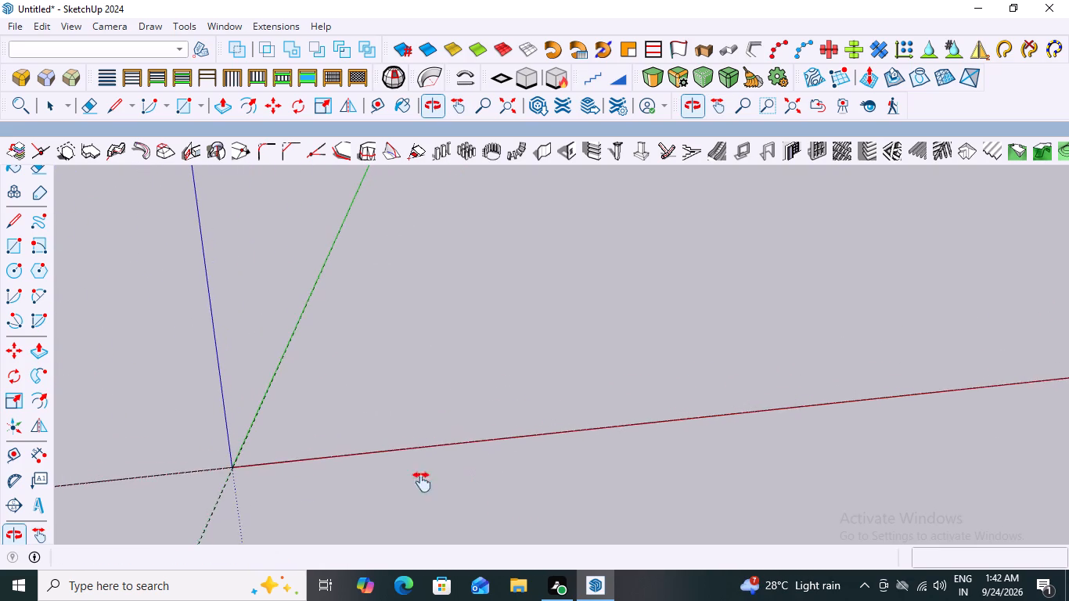
{"action": "scroll", "coordinate": [206, 504], "scroll_direction": "up", "scroll_amount": 20}
{"action": "scroll", "coordinate": [206, 504], "scroll_direction": "up", "scroll_amount": 12}
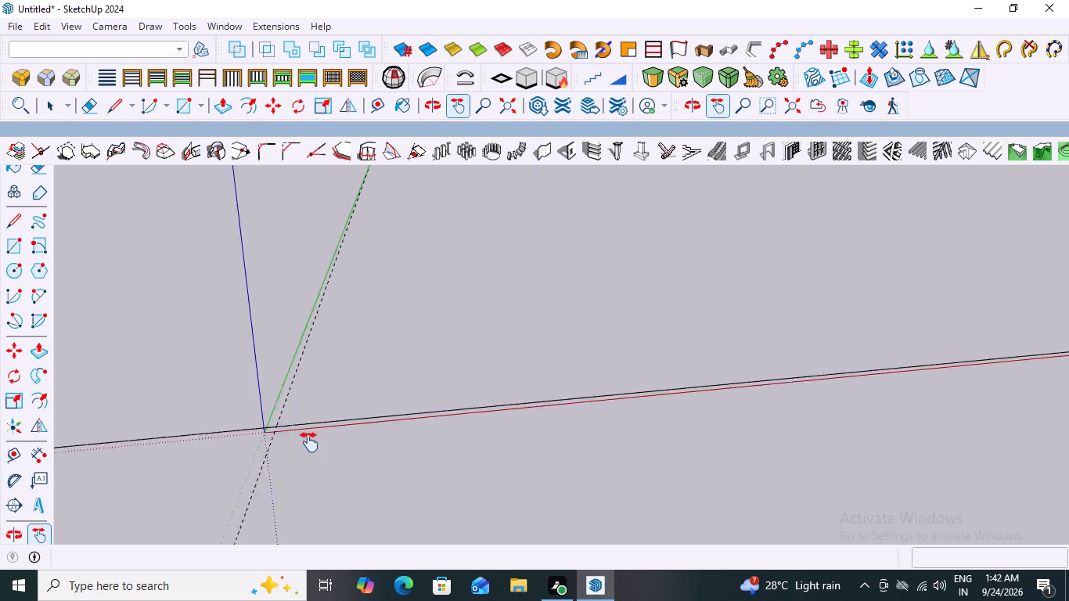
{"action": "scroll", "coordinate": [309, 442], "scroll_direction": "up", "scroll_amount": 6}
{"action": "scroll", "coordinate": [250, 380], "scroll_direction": "up", "scroll_amount": 10}
{"action": "scroll", "coordinate": [326, 419], "scroll_direction": "up", "scroll_amount": 1}
{"action": "middle_click_drag", "start_coordinate": [329, 420], "coordinate": [345, 429]}
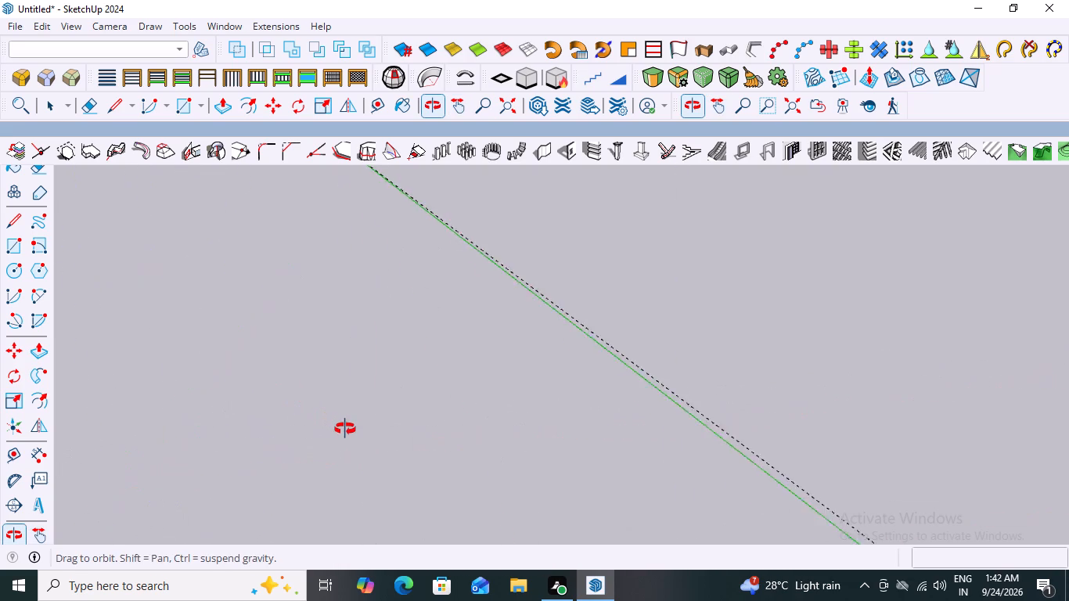
{"action": "middle_click_drag", "start_coordinate": [345, 429], "coordinate": [309, 424]}
{"action": "scroll", "coordinate": [309, 424], "scroll_direction": "down", "scroll_amount": 20}
{"action": "scroll", "coordinate": [309, 424], "scroll_direction": "down", "scroll_amount": 1}
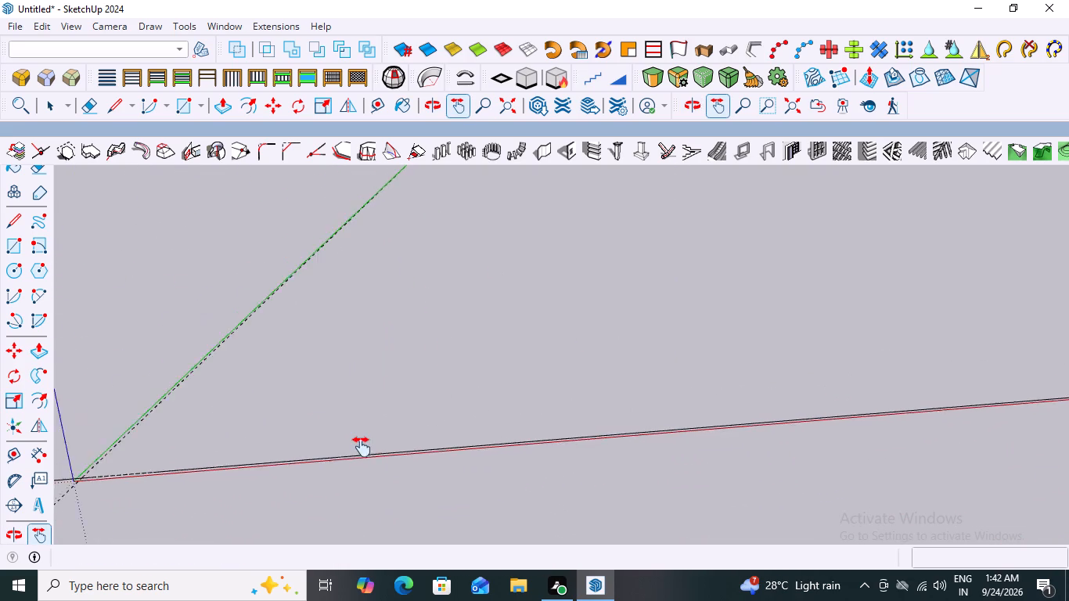
{"action": "scroll", "coordinate": [362, 447], "scroll_direction": "down", "scroll_amount": 1}
{"action": "middle_click_drag", "start_coordinate": [164, 477], "coordinate": [187, 454]}
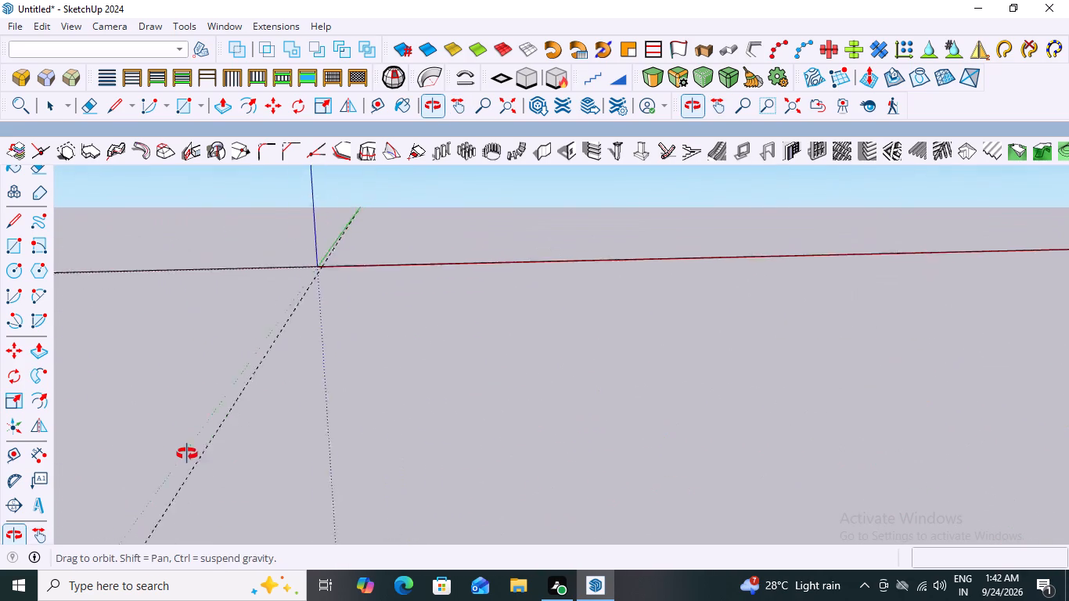
{"action": "middle_click_drag", "start_coordinate": [187, 454], "coordinate": [185, 455]}
{"action": "scroll", "coordinate": [315, 300], "scroll_direction": "up", "scroll_amount": 9}
{"action": "middle_click_drag", "start_coordinate": [320, 288], "coordinate": [323, 296]}
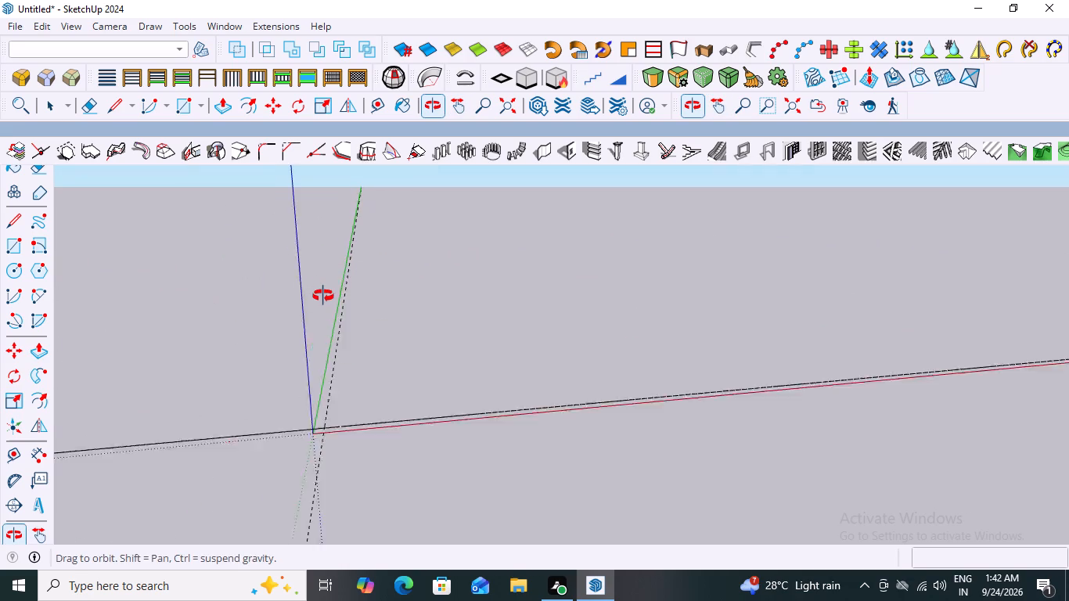
{"action": "middle_click_drag", "start_coordinate": [323, 296], "coordinate": [317, 297]}
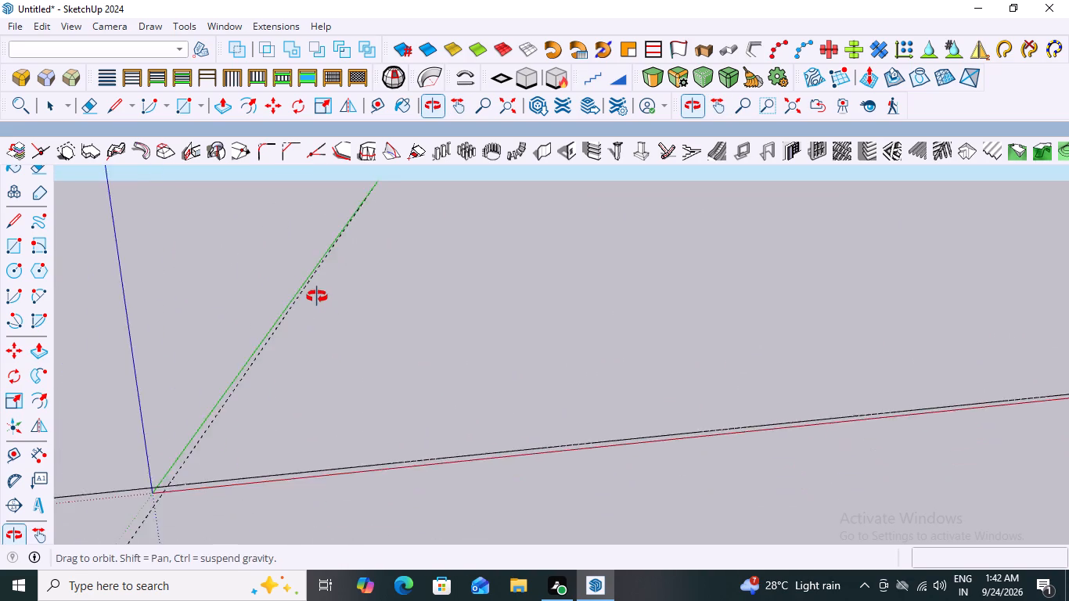
{"action": "middle_click_drag", "start_coordinate": [317, 297], "coordinate": [323, 300]}
{"action": "scroll", "coordinate": [323, 300], "scroll_direction": "down", "scroll_amount": 8}
{"action": "scroll", "coordinate": [451, 456], "scroll_direction": "up", "scroll_amount": 4}
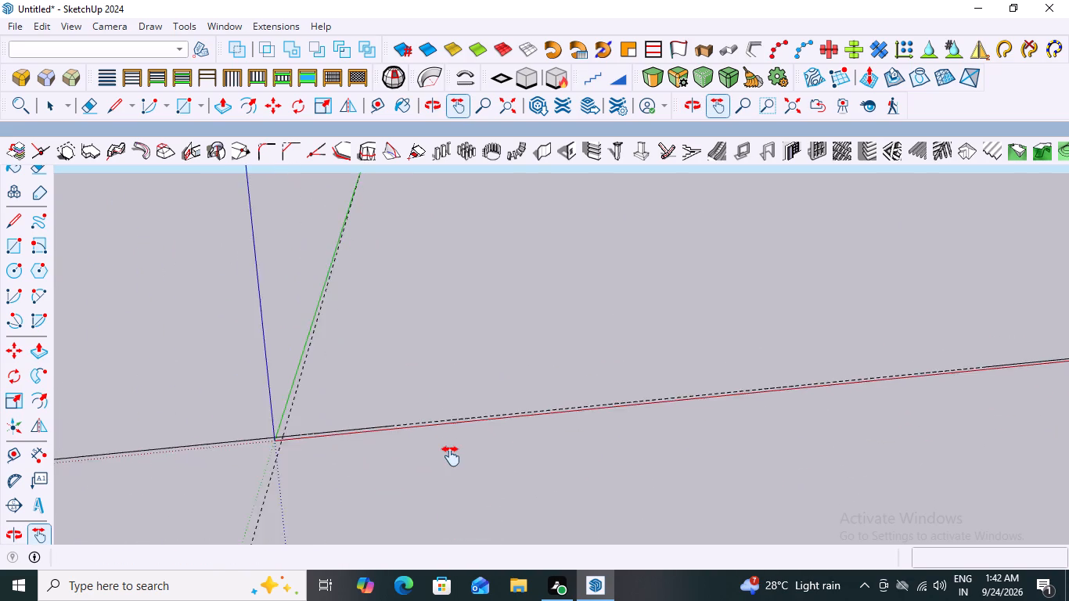
{"action": "scroll", "coordinate": [370, 443], "scroll_direction": "up", "scroll_amount": 5}
{"action": "scroll", "coordinate": [219, 420], "scroll_direction": "up", "scroll_amount": 3}
{"action": "middle_click", "coordinate": [231, 426]}
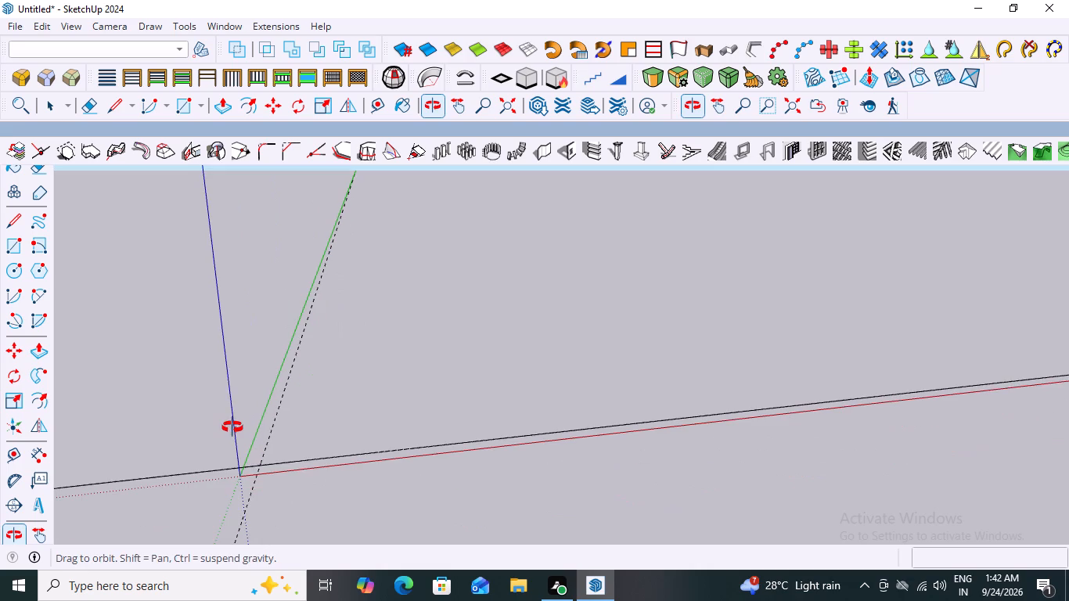
{"action": "scroll", "coordinate": [320, 464], "scroll_direction": "up", "scroll_amount": 7}
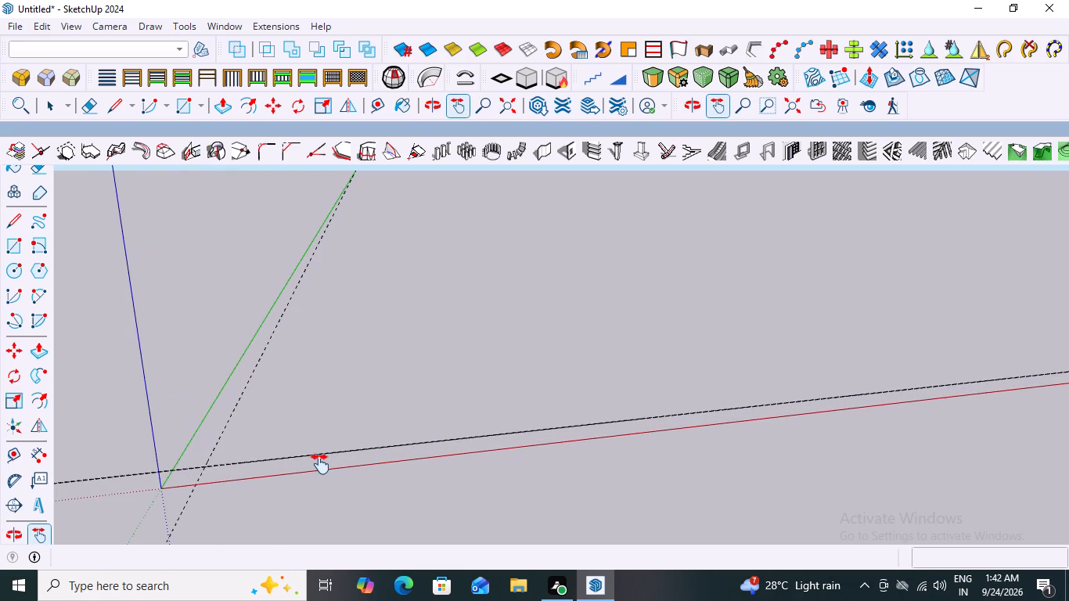
{"action": "key", "text": "Escape"}
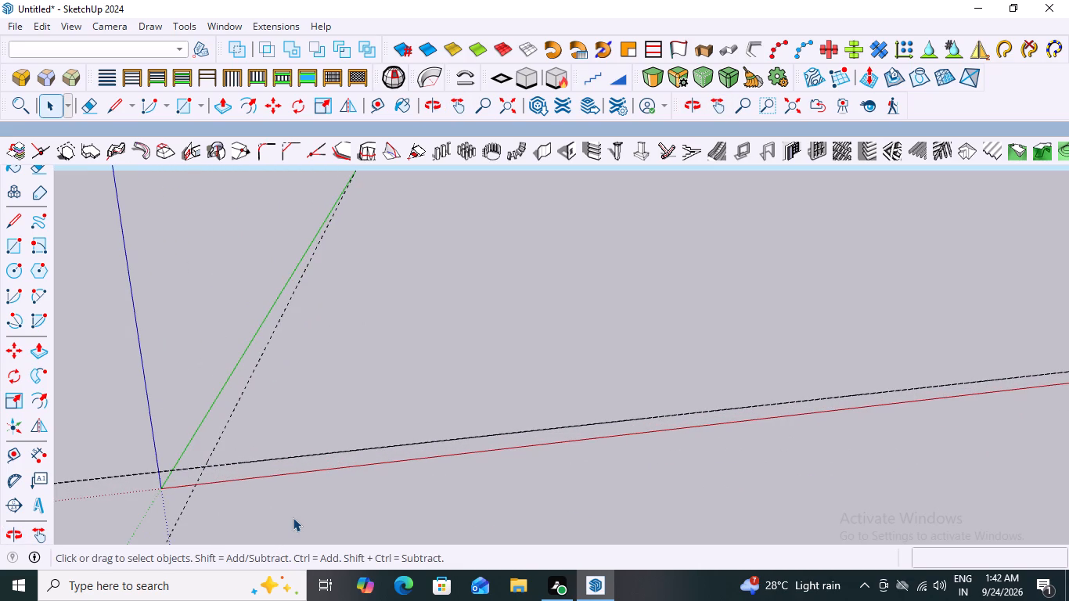
{"action": "key", "text": "Escape"}
Offset a new Tape Measure guide along the green direction from the guides beside the red axis, away from that axis.
{"action": "key", "text": "t"}
{"action": "left_click", "coordinate": [328, 452]}
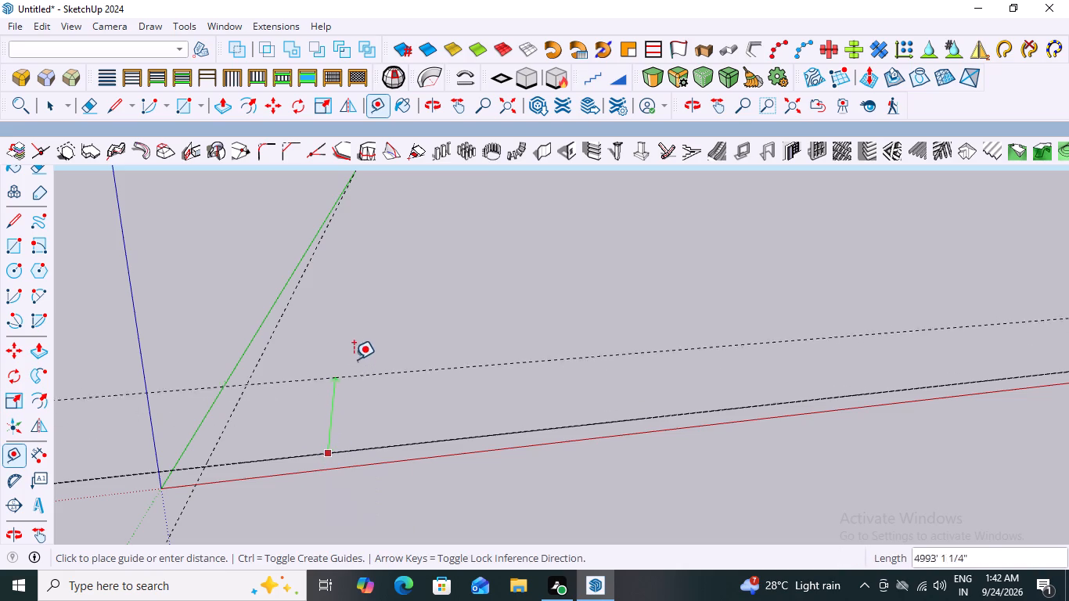
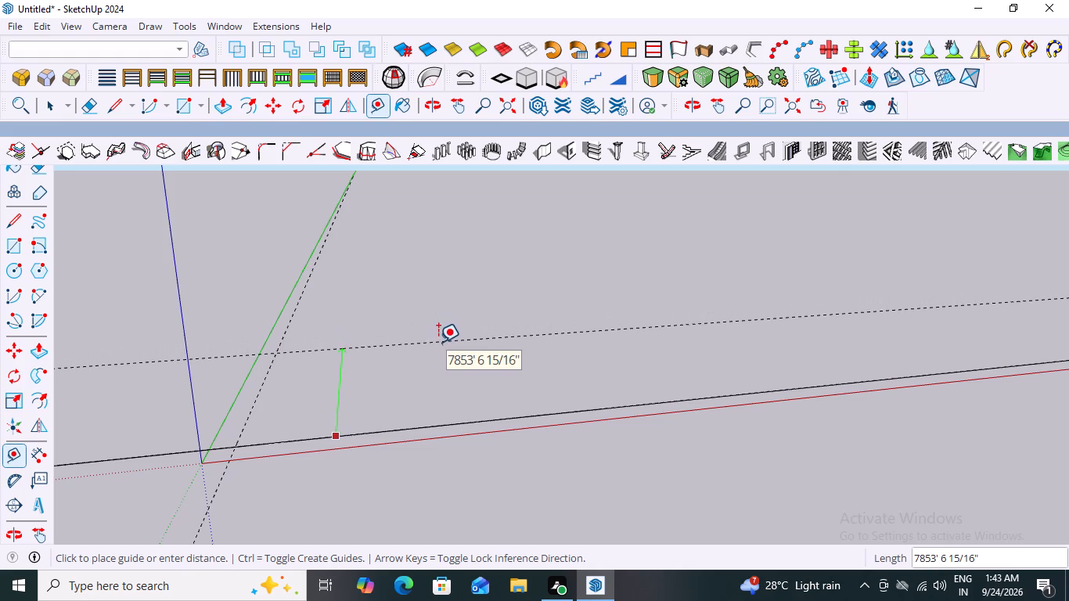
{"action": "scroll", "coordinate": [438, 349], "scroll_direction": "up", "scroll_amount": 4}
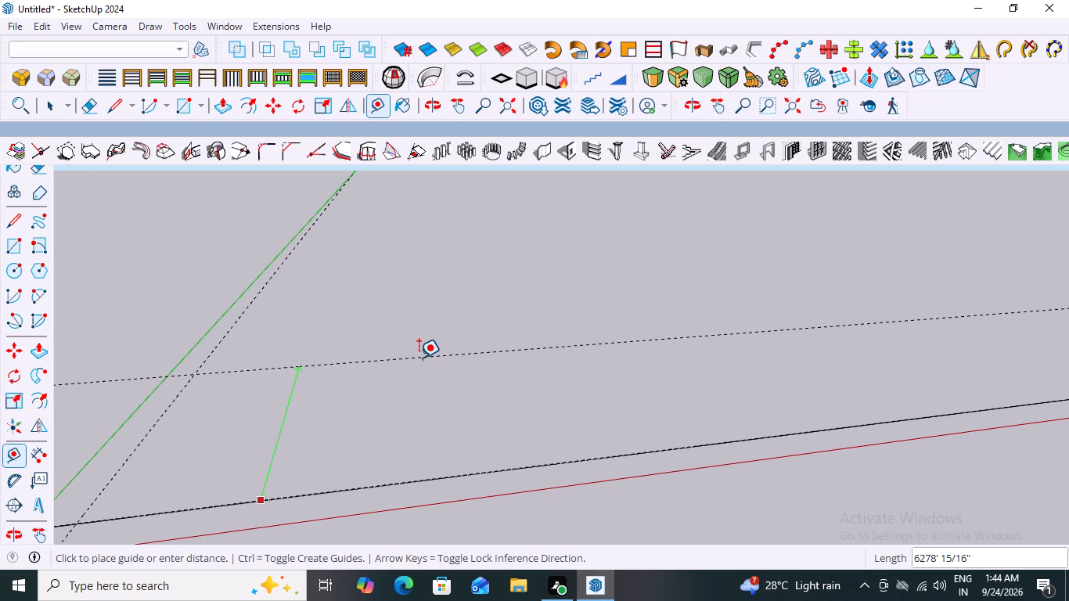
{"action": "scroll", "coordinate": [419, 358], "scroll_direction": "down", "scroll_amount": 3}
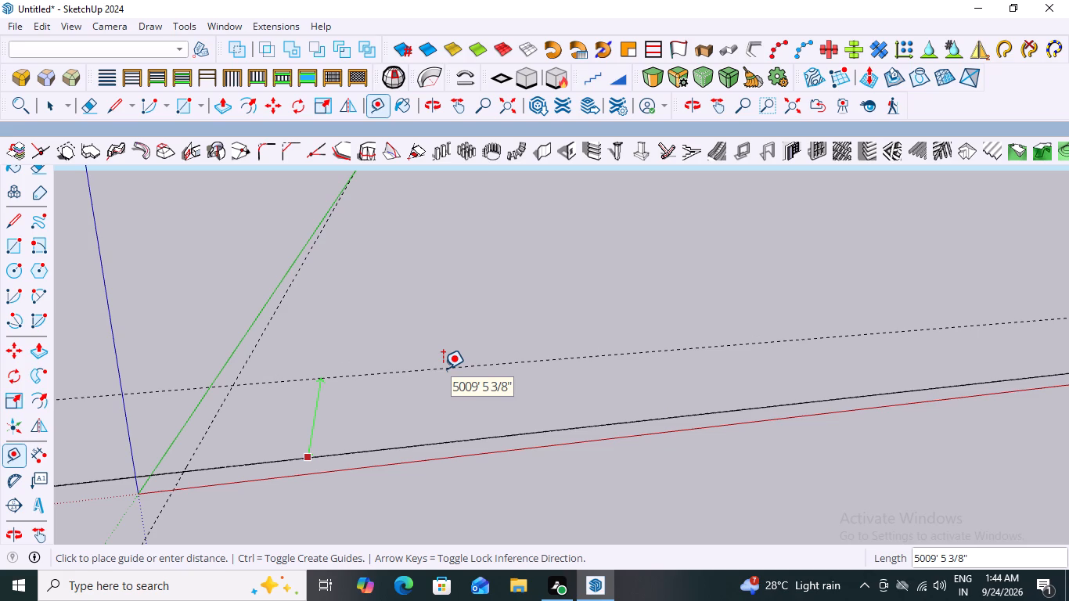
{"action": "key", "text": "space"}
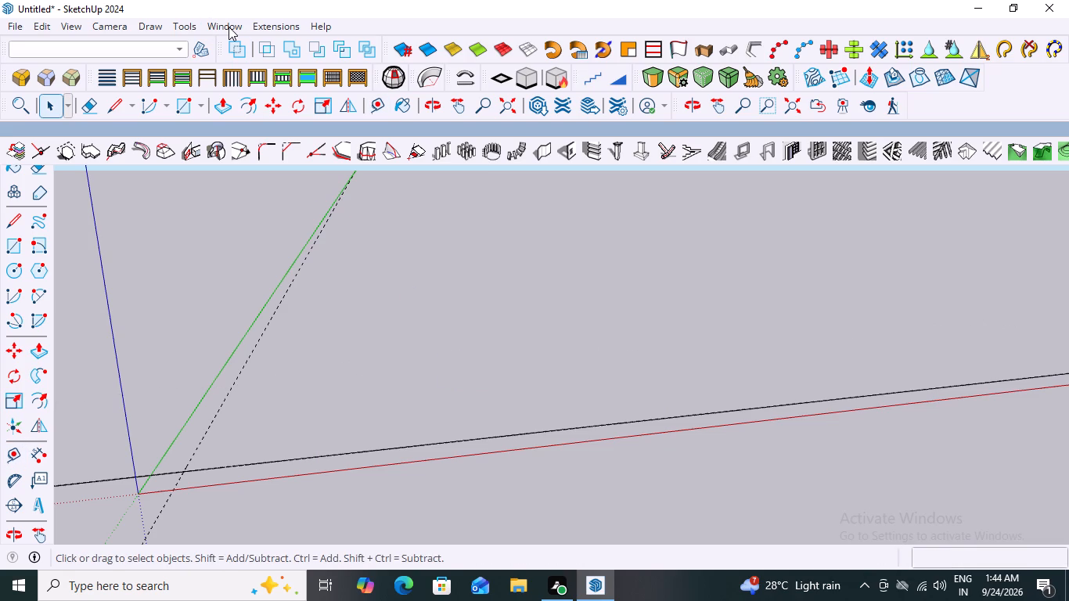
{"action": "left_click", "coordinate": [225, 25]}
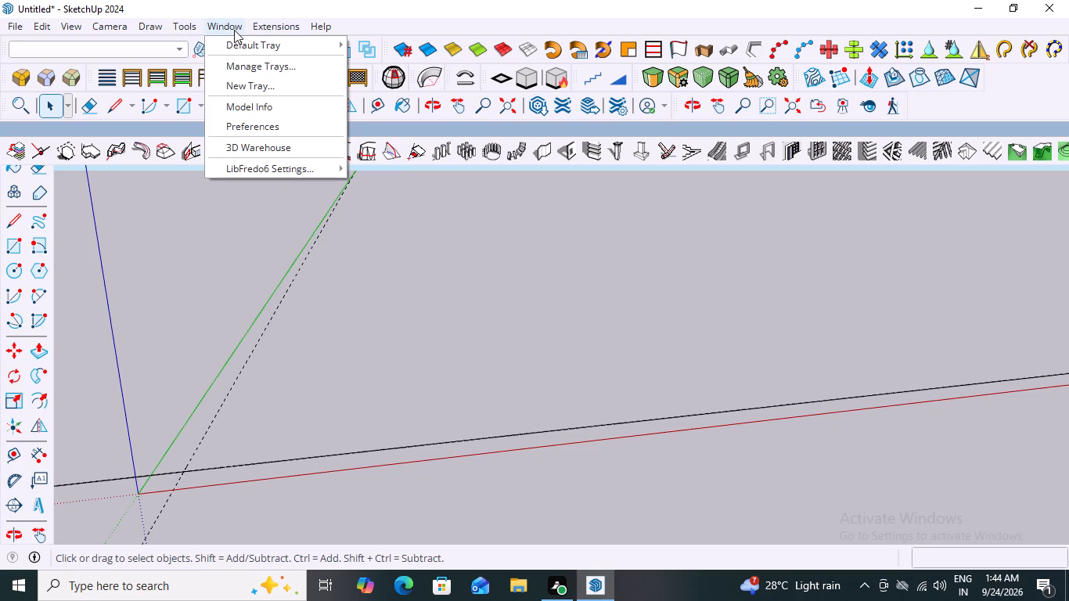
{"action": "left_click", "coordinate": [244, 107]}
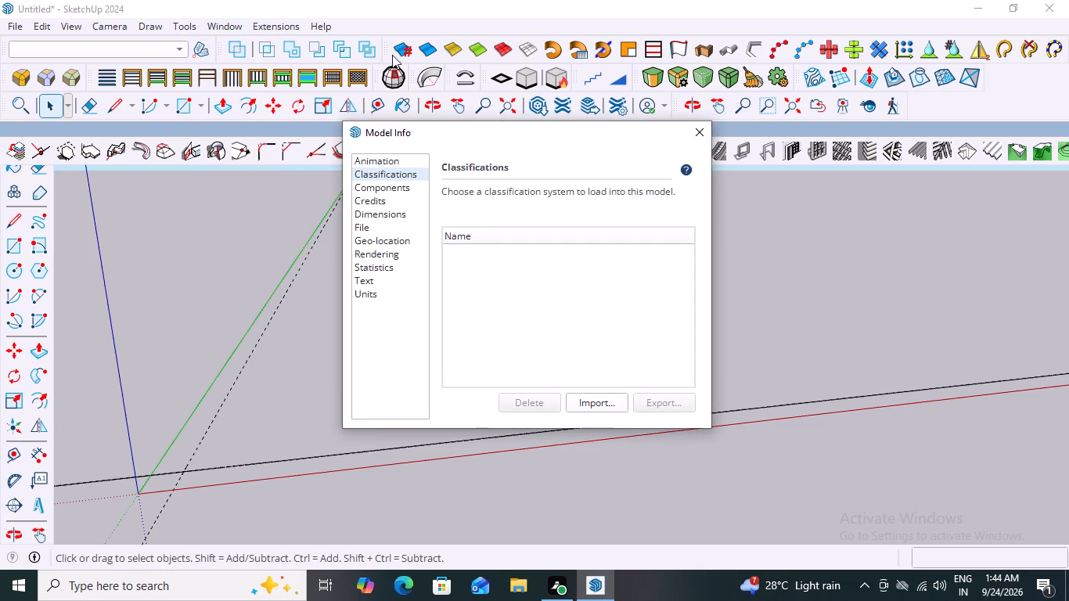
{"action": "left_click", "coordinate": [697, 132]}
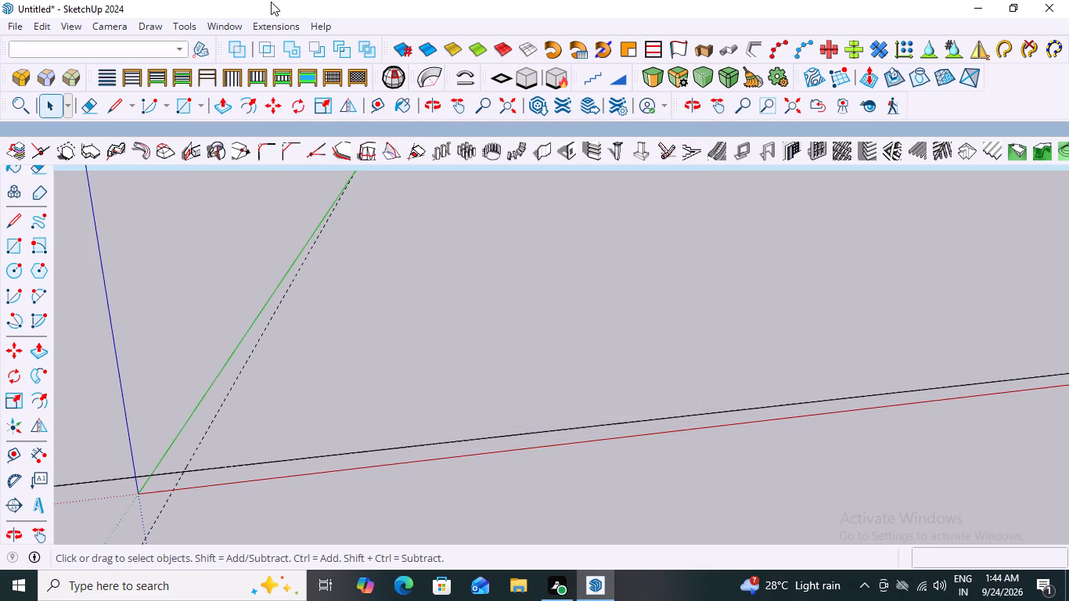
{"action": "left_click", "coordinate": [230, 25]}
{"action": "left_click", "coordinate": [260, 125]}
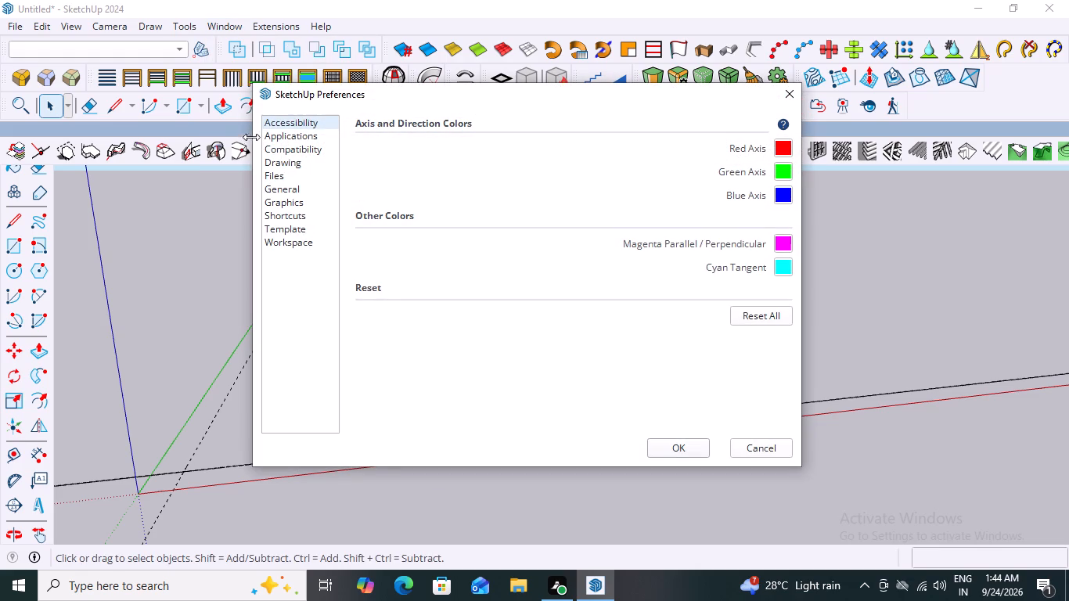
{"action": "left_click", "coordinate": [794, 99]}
Set the model's measurement units to Engineering format with a length display precision of 0.0'.
{"action": "left_click", "coordinate": [219, 25]}
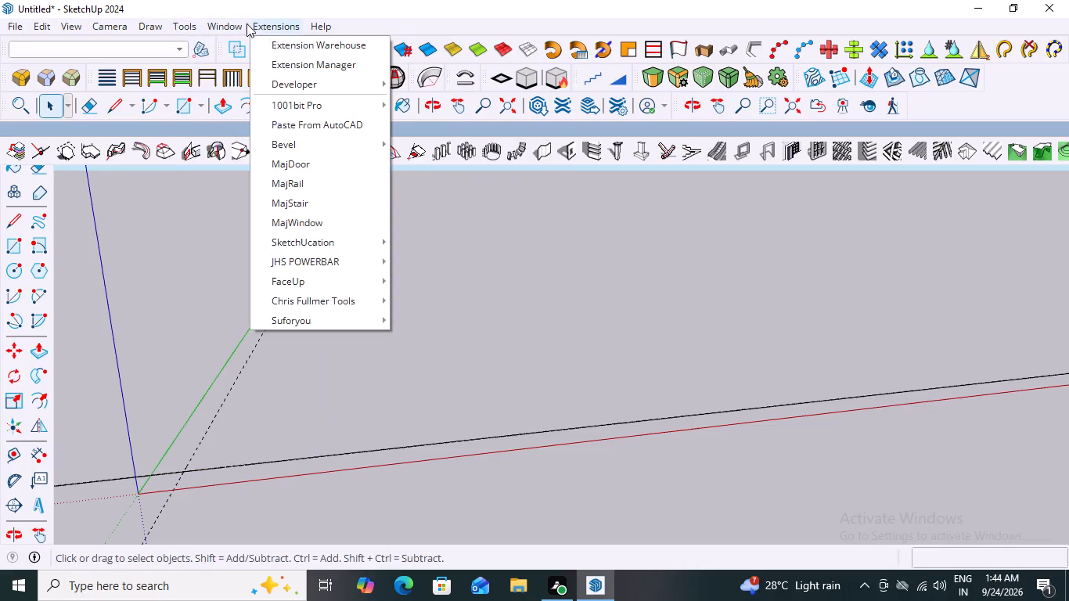
{"action": "left_click", "coordinate": [221, 23]}
{"action": "left_click", "coordinate": [221, 23]}
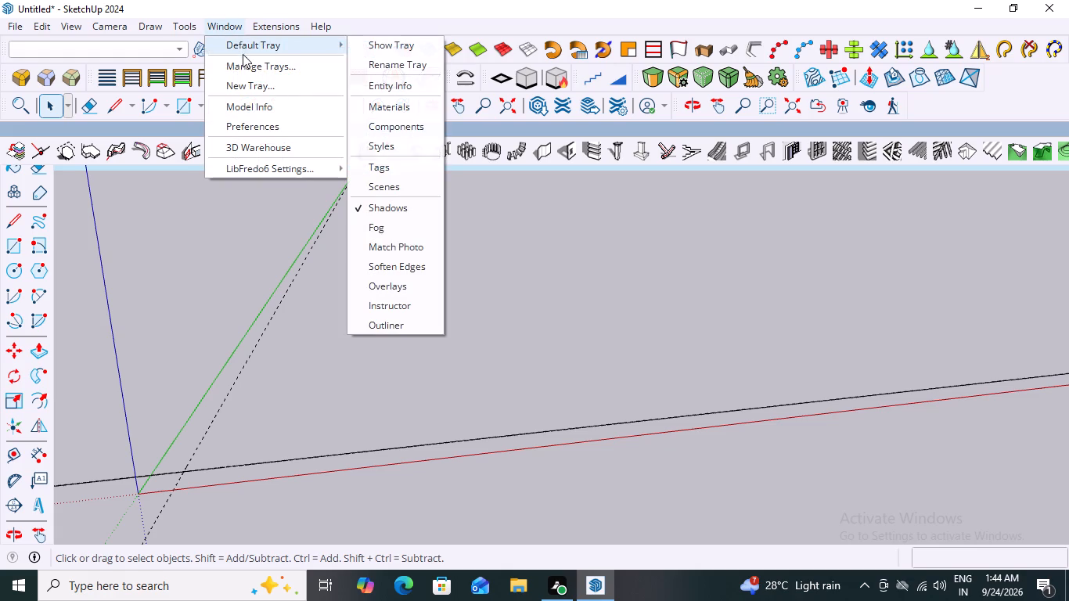
{"action": "left_click", "coordinate": [244, 106]}
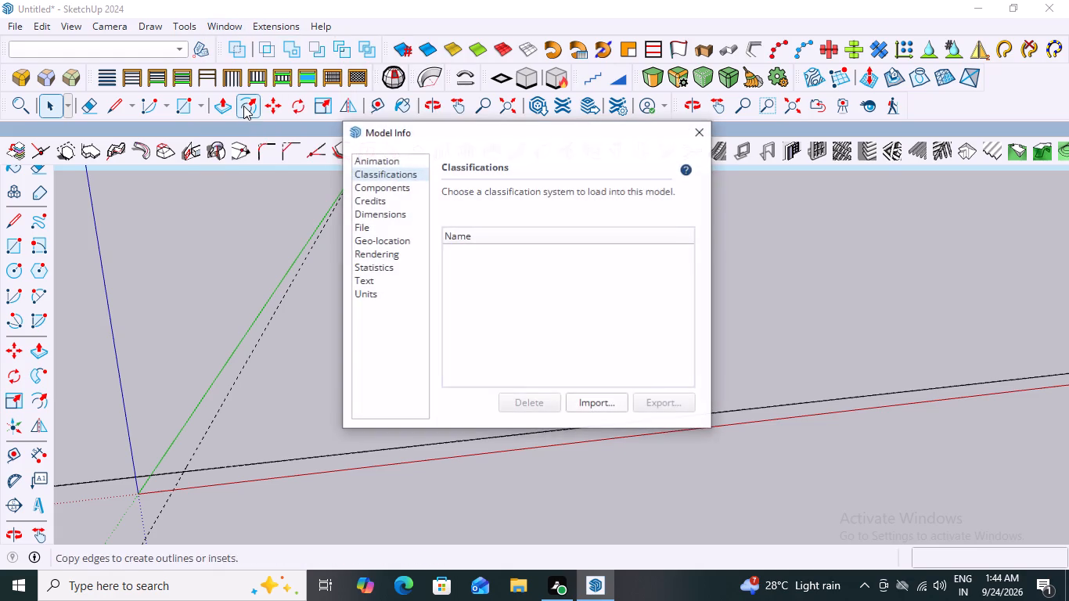
{"action": "left_click", "coordinate": [364, 296]}
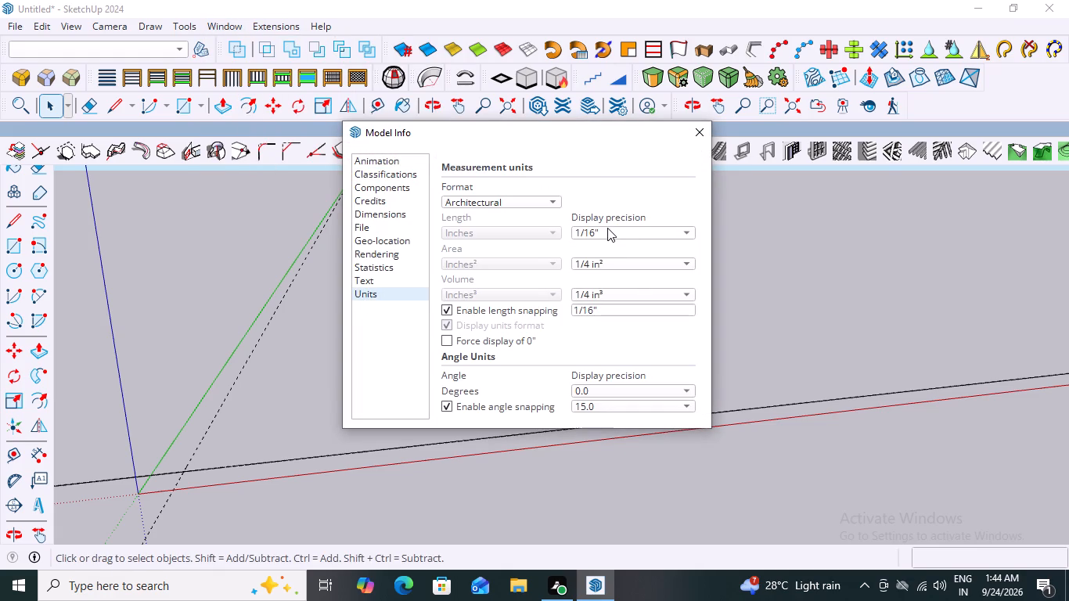
{"action": "left_click", "coordinate": [561, 196]}
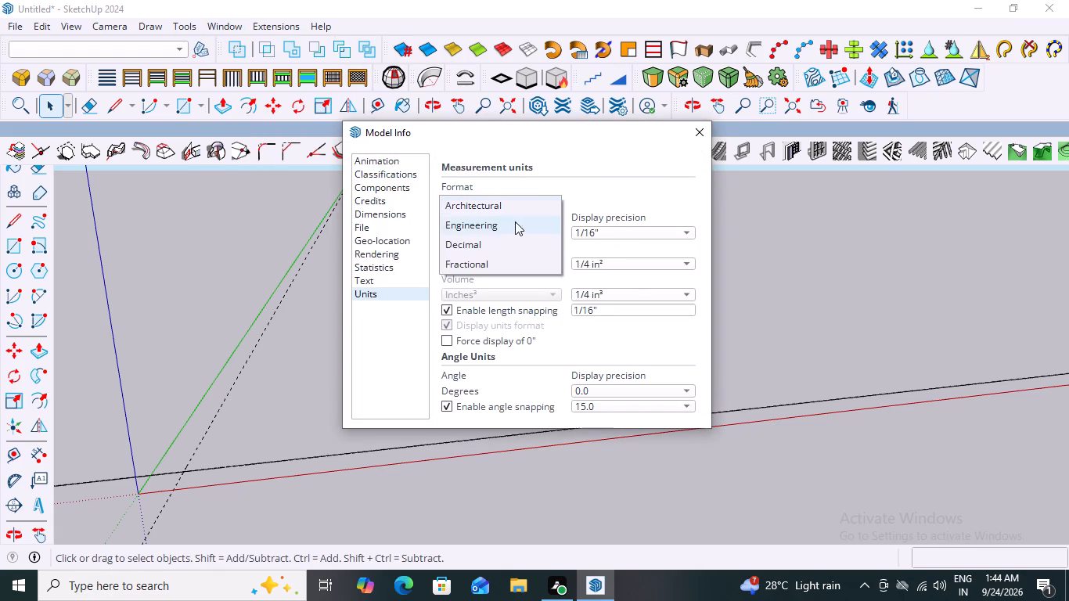
{"action": "left_click", "coordinate": [491, 227]}
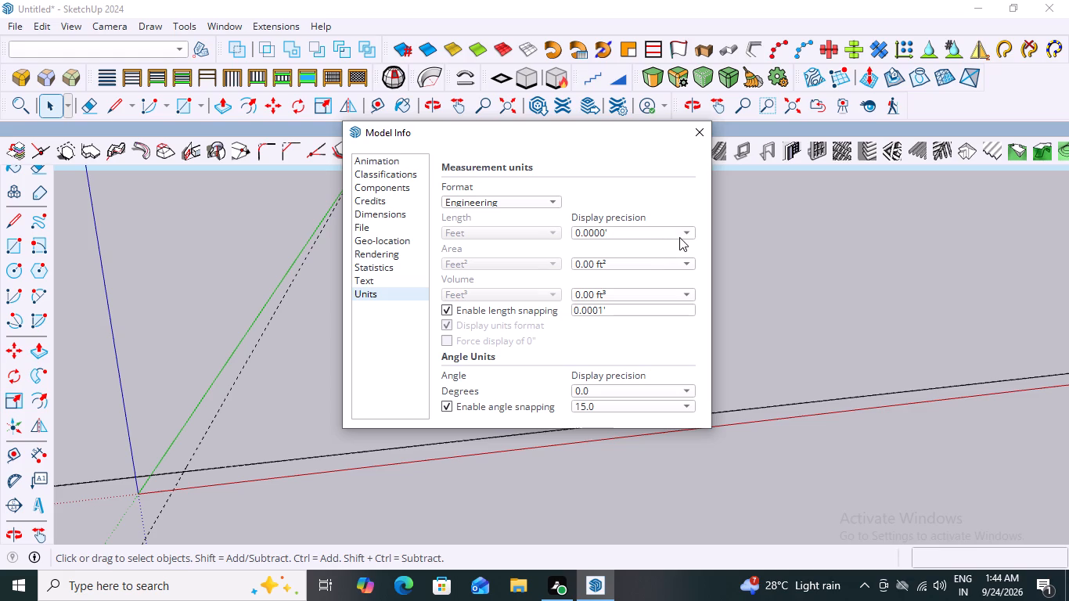
{"action": "left_click", "coordinate": [689, 229]}
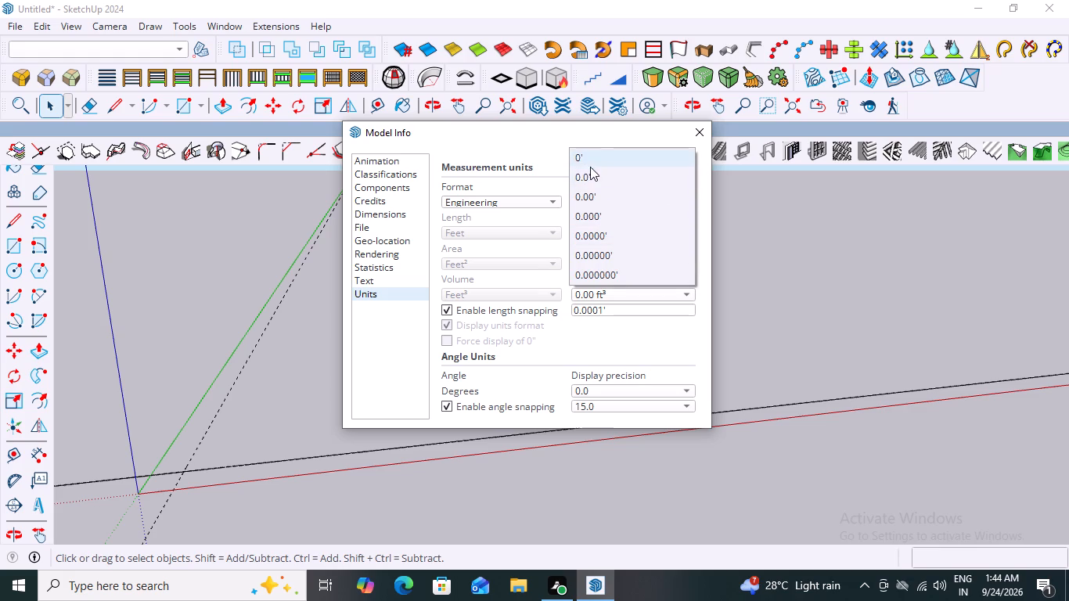
{"action": "left_click", "coordinate": [594, 175]}
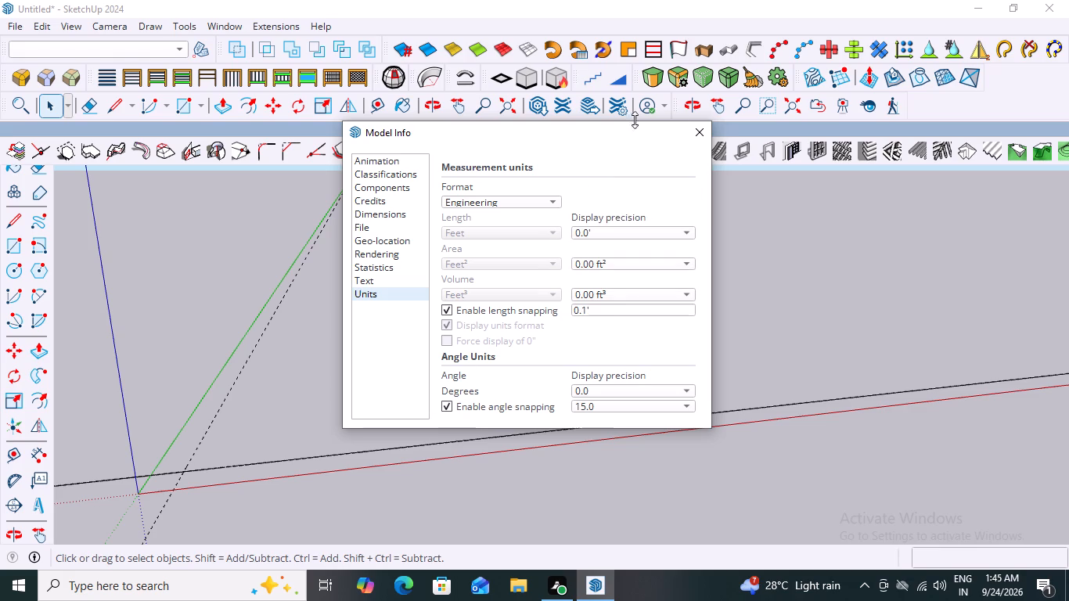
{"action": "left_click", "coordinate": [703, 130]}
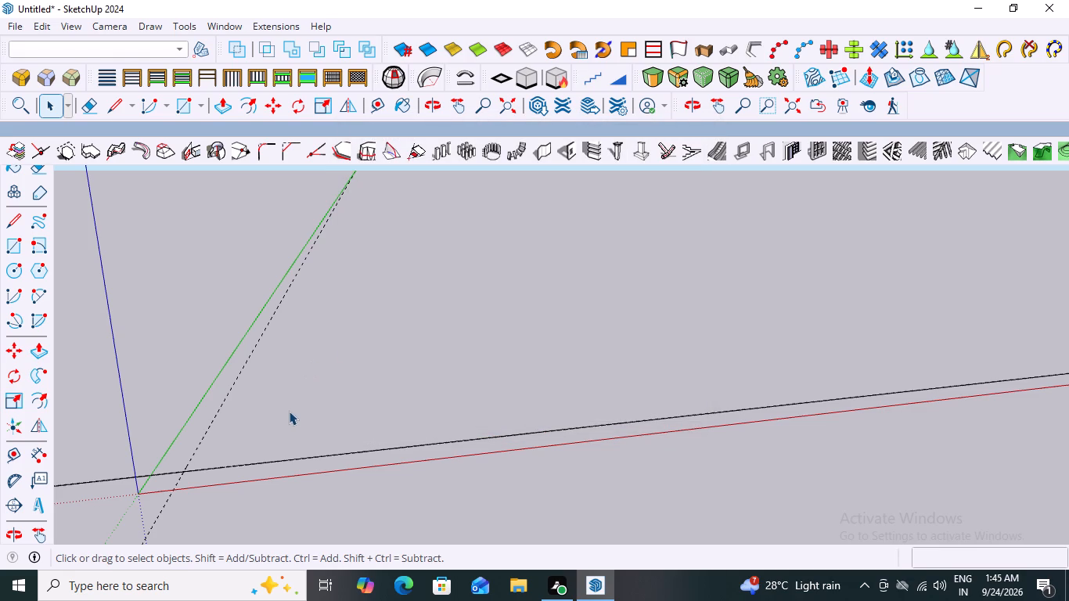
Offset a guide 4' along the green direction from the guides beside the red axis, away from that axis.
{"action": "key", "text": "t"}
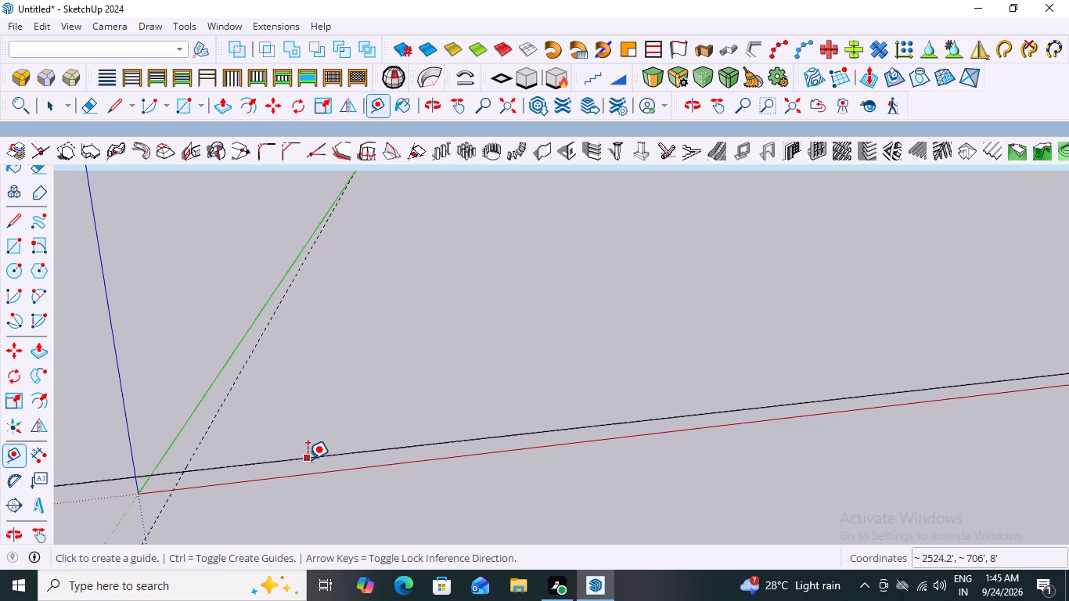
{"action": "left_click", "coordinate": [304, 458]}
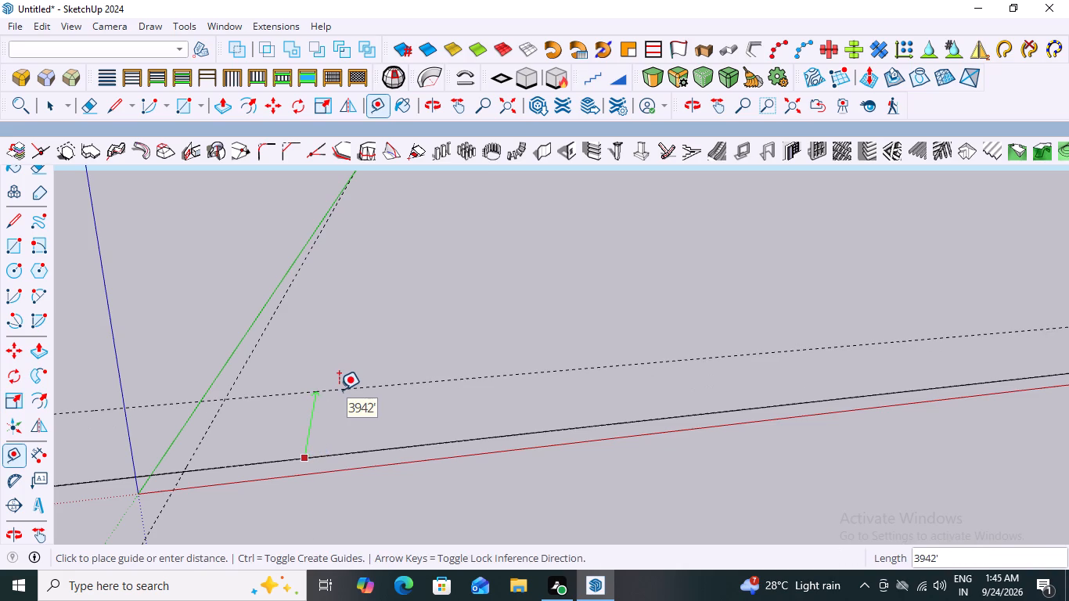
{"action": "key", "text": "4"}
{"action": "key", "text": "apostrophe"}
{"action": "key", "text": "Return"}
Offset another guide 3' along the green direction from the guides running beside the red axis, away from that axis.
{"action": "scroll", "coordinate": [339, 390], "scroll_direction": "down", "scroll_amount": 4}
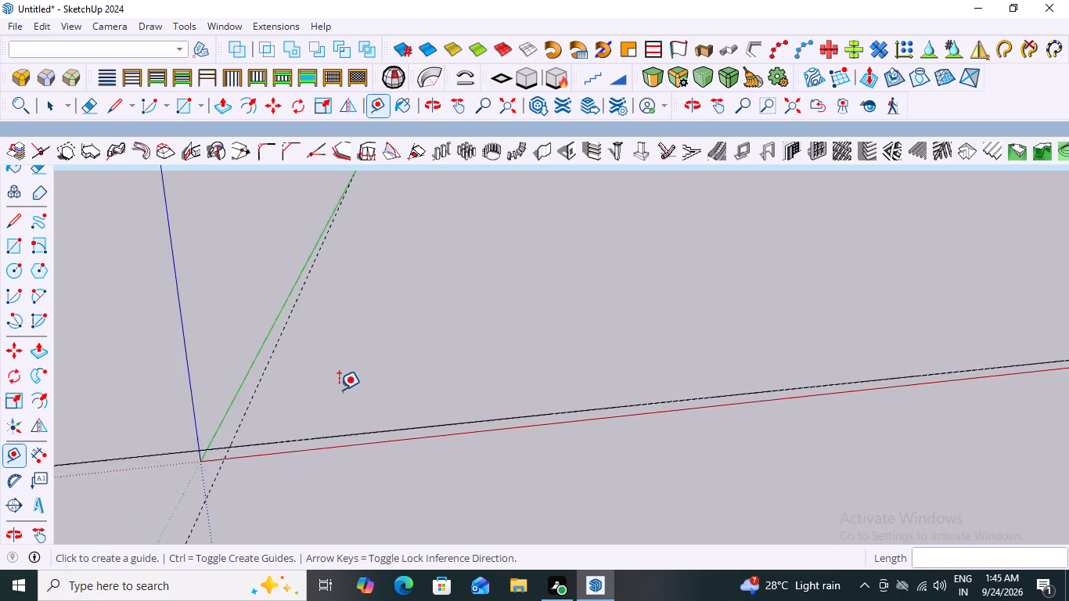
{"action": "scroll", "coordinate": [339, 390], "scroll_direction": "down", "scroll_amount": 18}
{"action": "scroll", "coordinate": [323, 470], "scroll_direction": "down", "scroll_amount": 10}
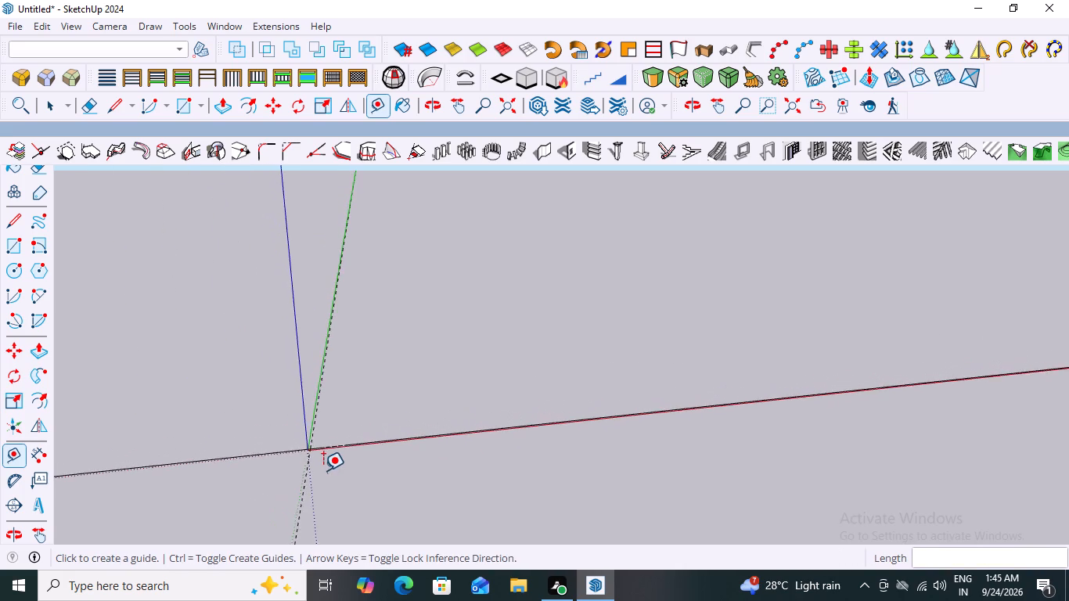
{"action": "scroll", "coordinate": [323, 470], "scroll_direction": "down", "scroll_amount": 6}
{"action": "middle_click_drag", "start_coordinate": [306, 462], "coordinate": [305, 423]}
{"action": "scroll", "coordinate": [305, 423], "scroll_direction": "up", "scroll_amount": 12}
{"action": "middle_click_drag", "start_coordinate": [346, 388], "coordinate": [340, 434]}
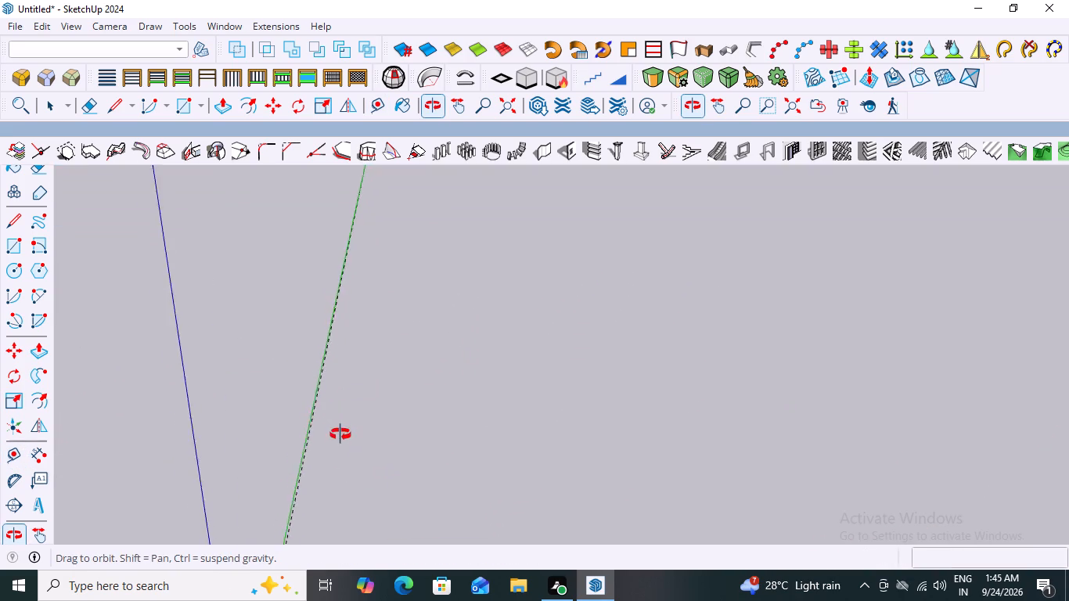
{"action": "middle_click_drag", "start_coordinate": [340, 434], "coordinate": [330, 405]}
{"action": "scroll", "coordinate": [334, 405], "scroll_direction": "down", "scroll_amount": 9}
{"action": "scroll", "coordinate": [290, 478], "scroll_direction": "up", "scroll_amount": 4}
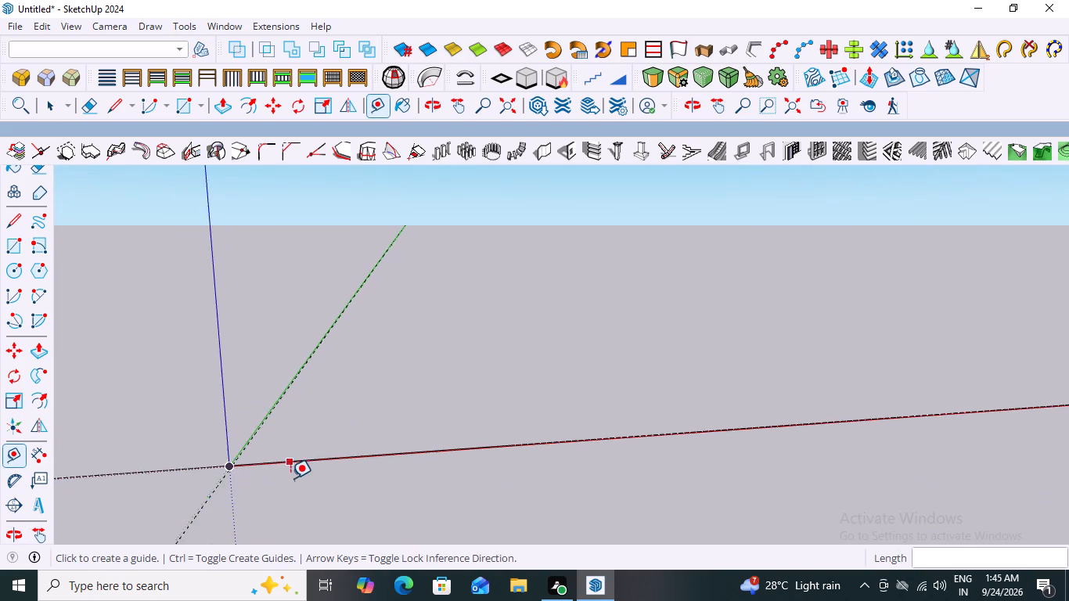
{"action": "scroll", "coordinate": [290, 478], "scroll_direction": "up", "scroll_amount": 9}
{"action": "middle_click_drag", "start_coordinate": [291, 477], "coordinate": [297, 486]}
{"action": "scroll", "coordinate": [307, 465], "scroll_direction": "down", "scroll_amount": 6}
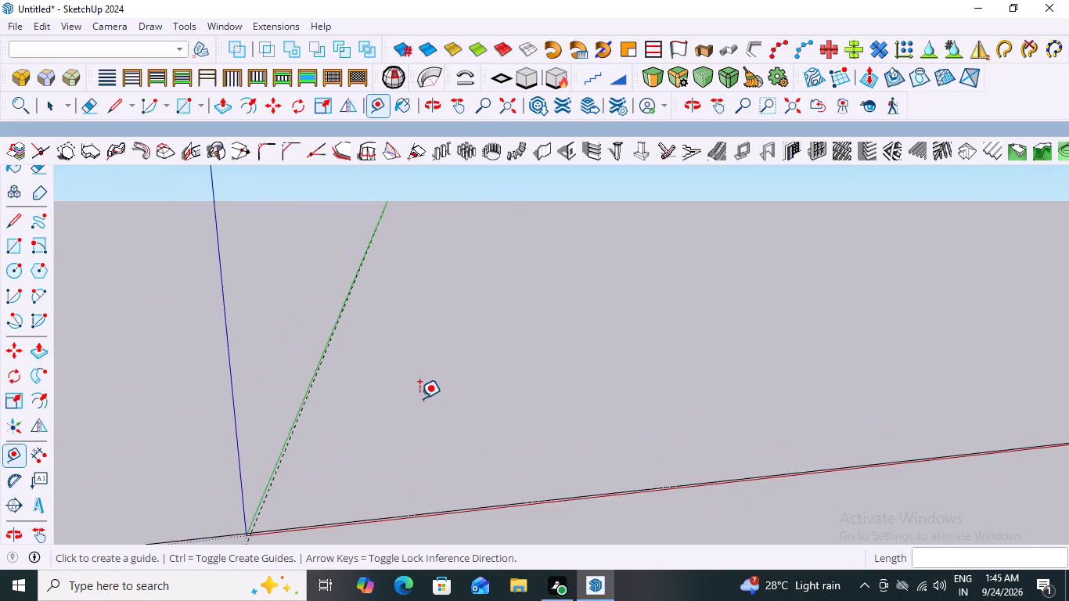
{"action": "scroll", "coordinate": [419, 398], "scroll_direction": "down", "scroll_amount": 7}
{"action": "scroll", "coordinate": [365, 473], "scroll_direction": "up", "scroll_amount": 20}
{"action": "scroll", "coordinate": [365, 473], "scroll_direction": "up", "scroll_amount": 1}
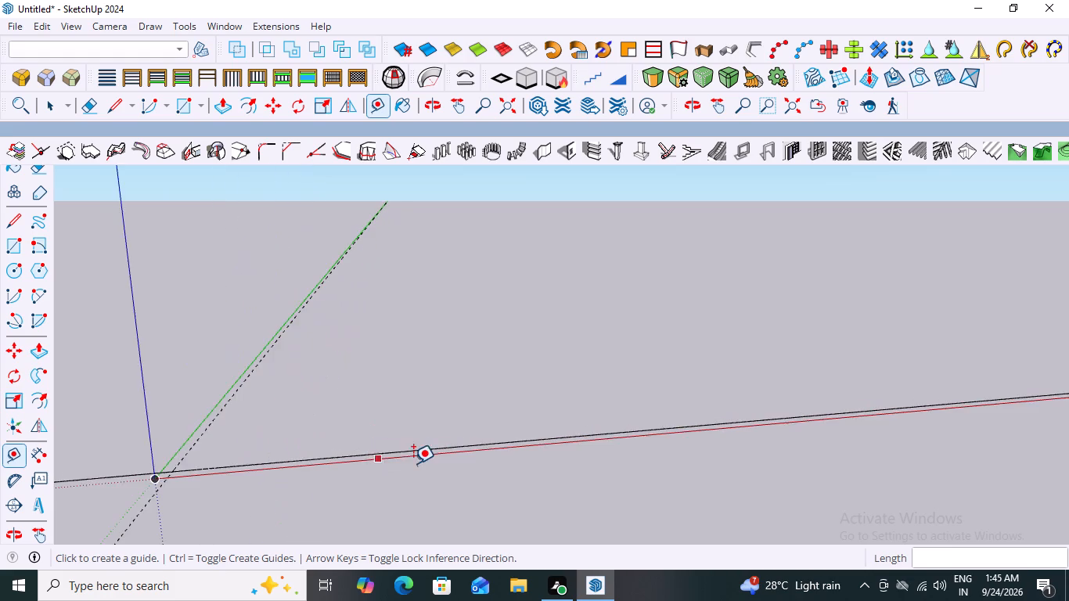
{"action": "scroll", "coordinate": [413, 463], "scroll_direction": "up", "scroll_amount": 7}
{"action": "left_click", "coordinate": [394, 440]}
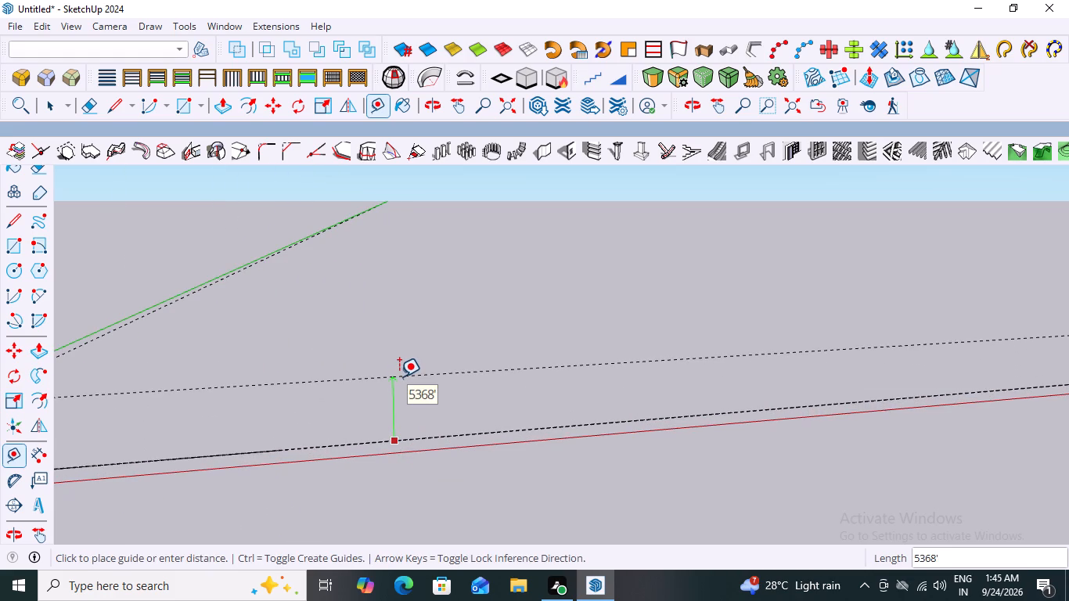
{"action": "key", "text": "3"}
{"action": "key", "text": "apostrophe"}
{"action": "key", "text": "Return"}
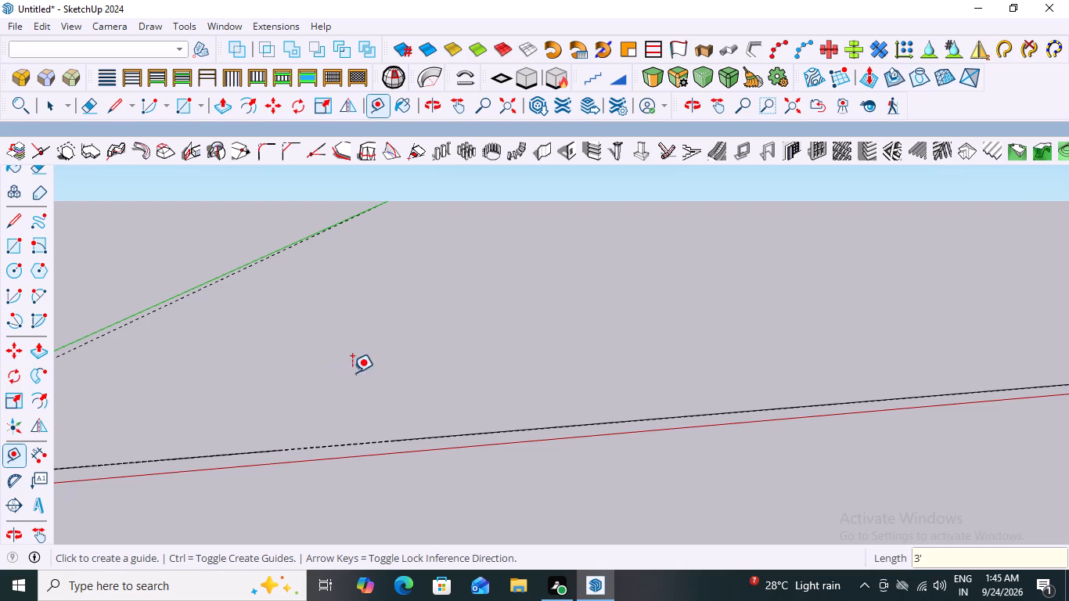
Undo the last five guide offsets beside the red axis, leaving only the first of the parallel guides.
{"action": "scroll", "coordinate": [415, 462], "scroll_direction": "up", "scroll_amount": 8}
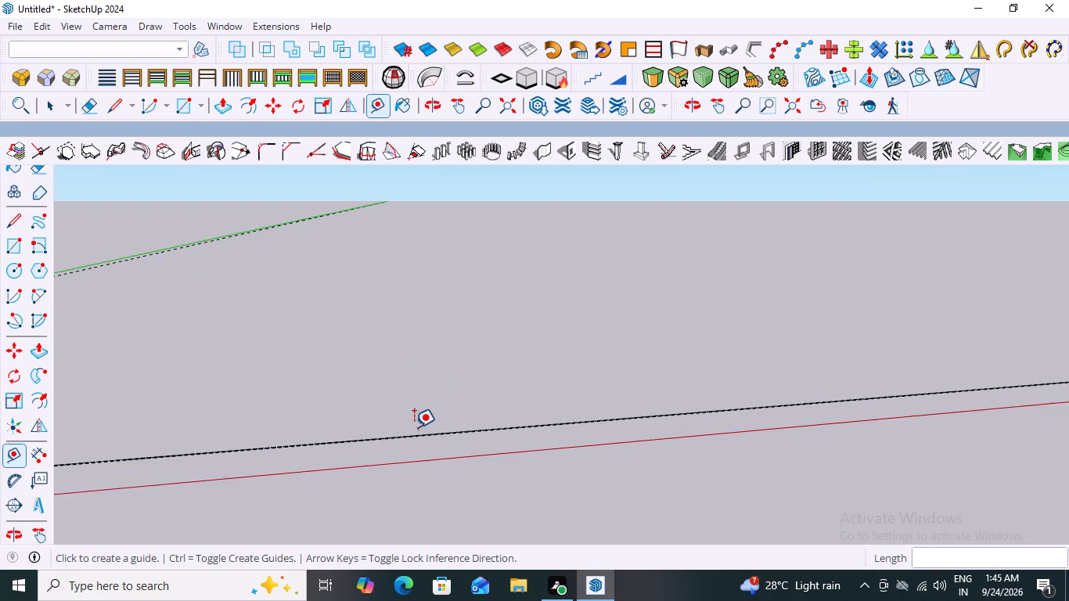
{"action": "scroll", "coordinate": [414, 427], "scroll_direction": "up", "scroll_amount": 20}
{"action": "scroll", "coordinate": [414, 427], "scroll_direction": "up", "scroll_amount": 8}
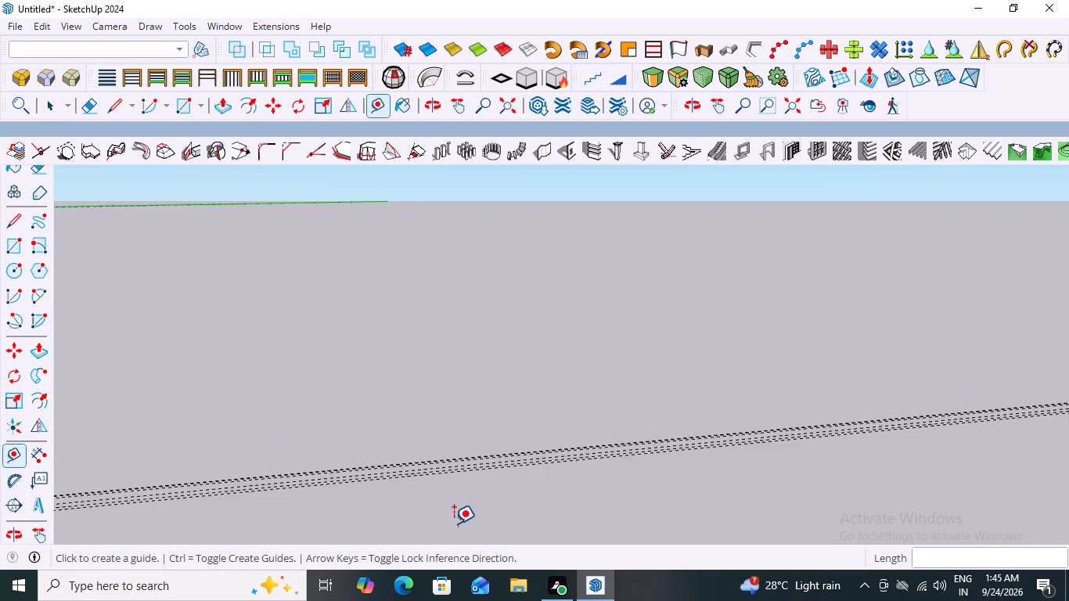
{"action": "scroll", "coordinate": [454, 524], "scroll_direction": "up", "scroll_amount": 2}
{"action": "scroll", "coordinate": [459, 431], "scroll_direction": "up", "scroll_amount": 19}
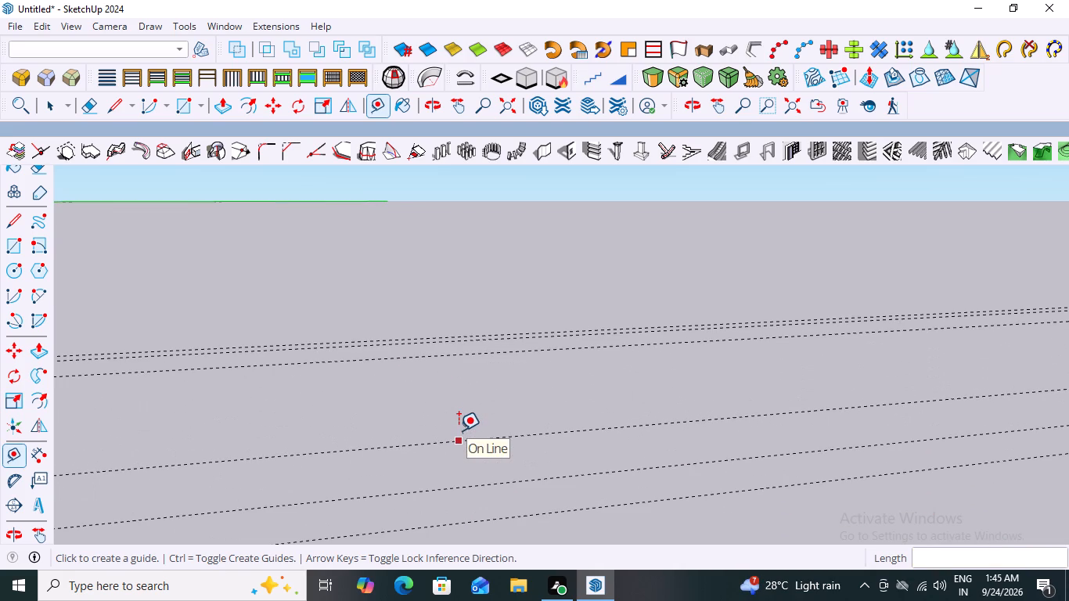
{"action": "key", "text": "Escape"}
{"action": "key", "text": "ctrl+z"}
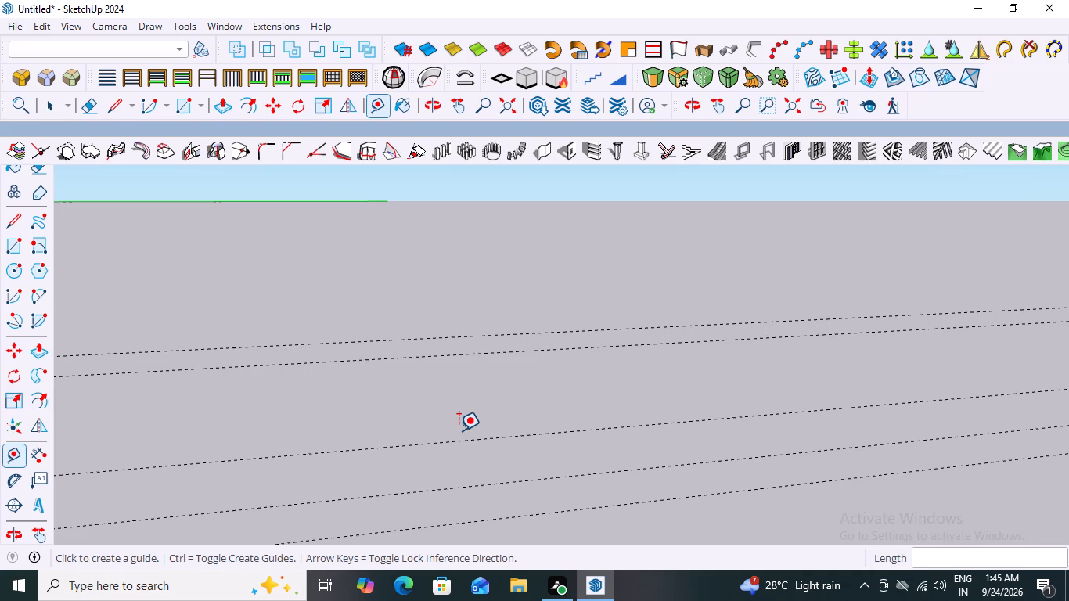
{"action": "key", "text": "ctrl+z"}
{"action": "key", "text": "z"}
{"action": "key", "text": "ctrl+z"}
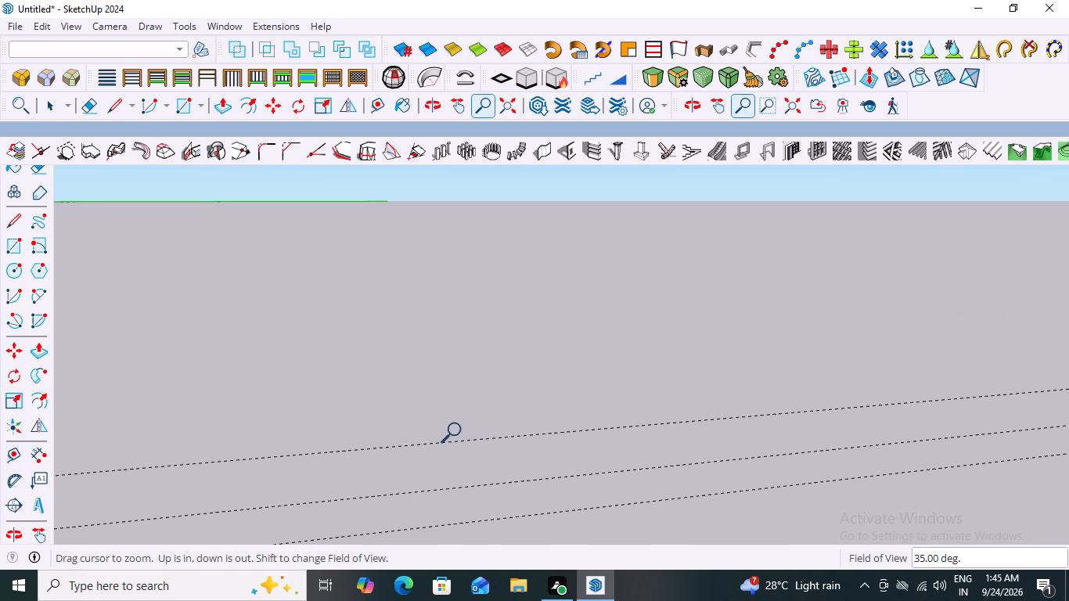
{"action": "key", "text": "z"}
{"action": "key", "text": "ctrl+z"}
{"action": "key", "text": "ctrl+z"}
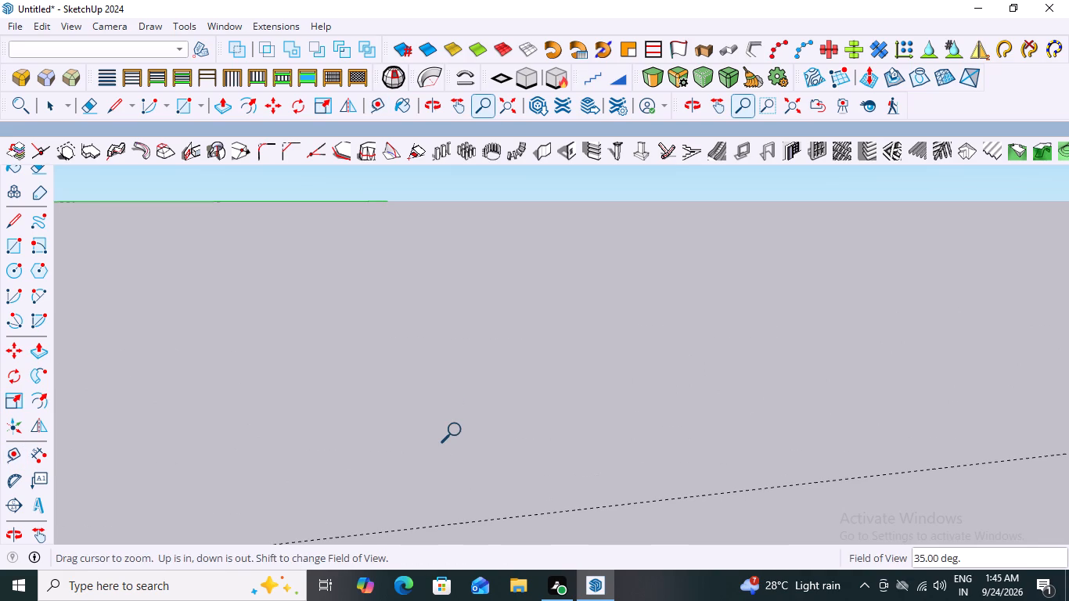
{"action": "scroll", "coordinate": [459, 430], "scroll_direction": "down", "scroll_amount": 20}
{"action": "scroll", "coordinate": [459, 430], "scroll_direction": "down", "scroll_amount": 16}
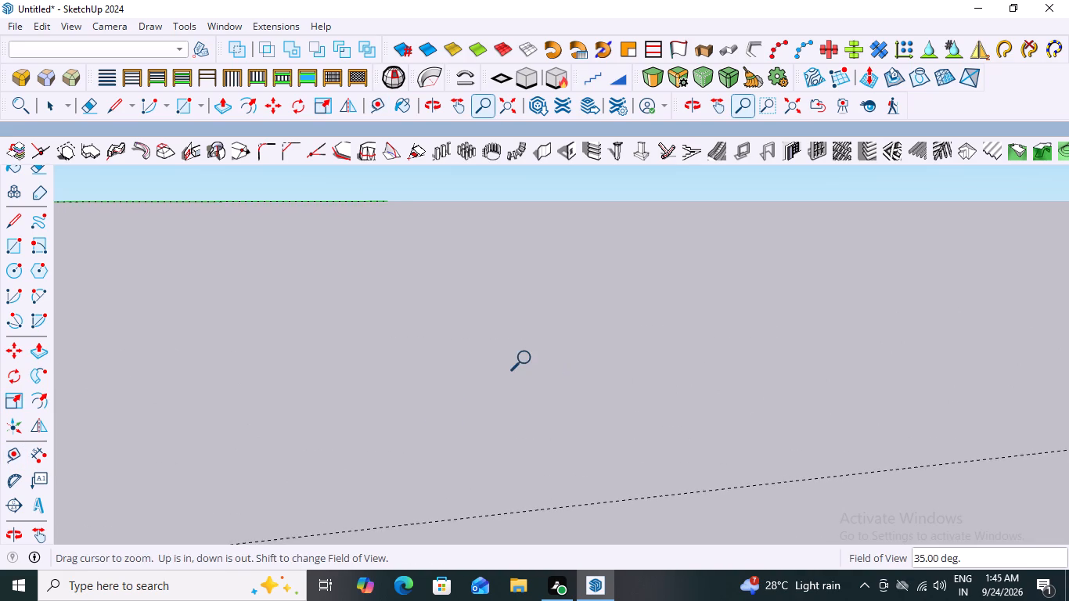
{"action": "scroll", "coordinate": [528, 358], "scroll_direction": "down", "scroll_amount": 20}
{"action": "scroll", "coordinate": [528, 358], "scroll_direction": "down", "scroll_amount": 14}
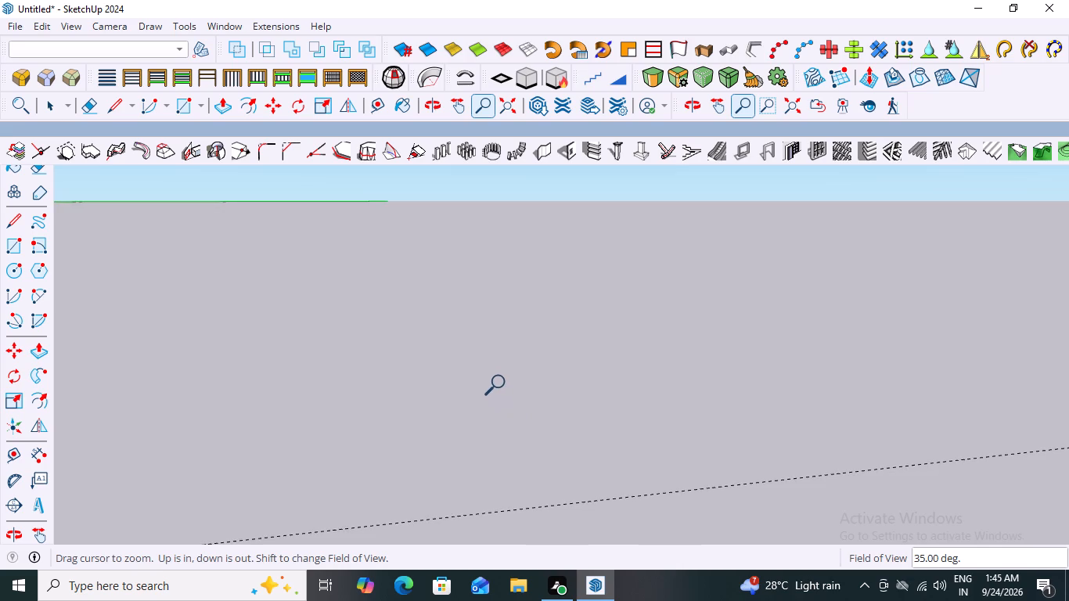
Offset a guide 6' along the green direction from the guide beside the red axis, away from that axis.
{"action": "scroll", "coordinate": [502, 383], "scroll_direction": "down", "scroll_amount": 4}
{"action": "middle_click_drag", "start_coordinate": [524, 369], "coordinate": [504, 376]}
{"action": "scroll", "coordinate": [524, 369], "scroll_direction": "down", "scroll_amount": 13}
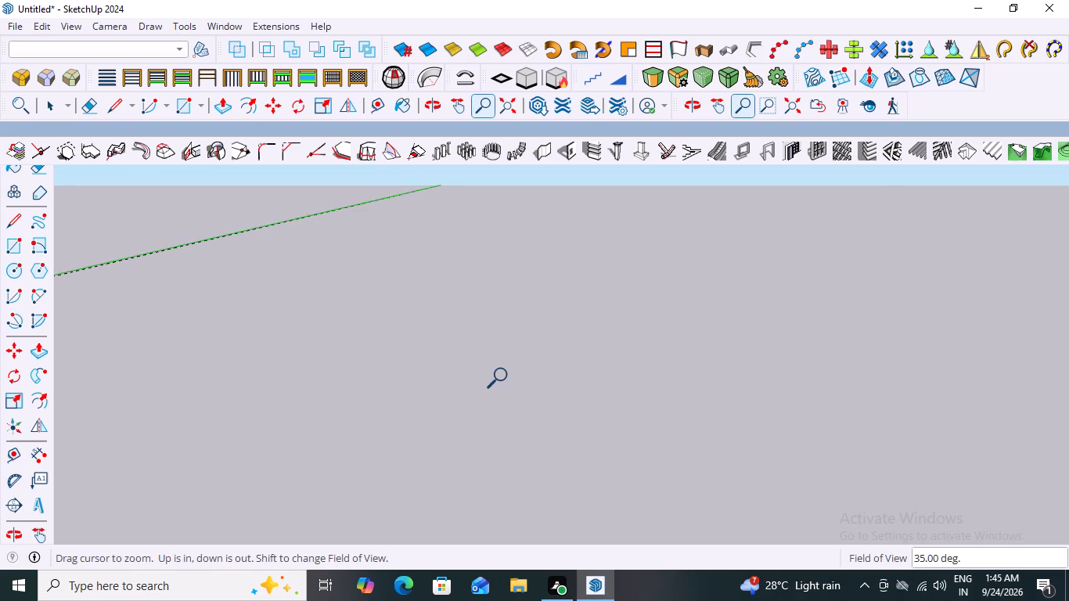
{"action": "scroll", "coordinate": [505, 376], "scroll_direction": "down", "scroll_amount": 16}
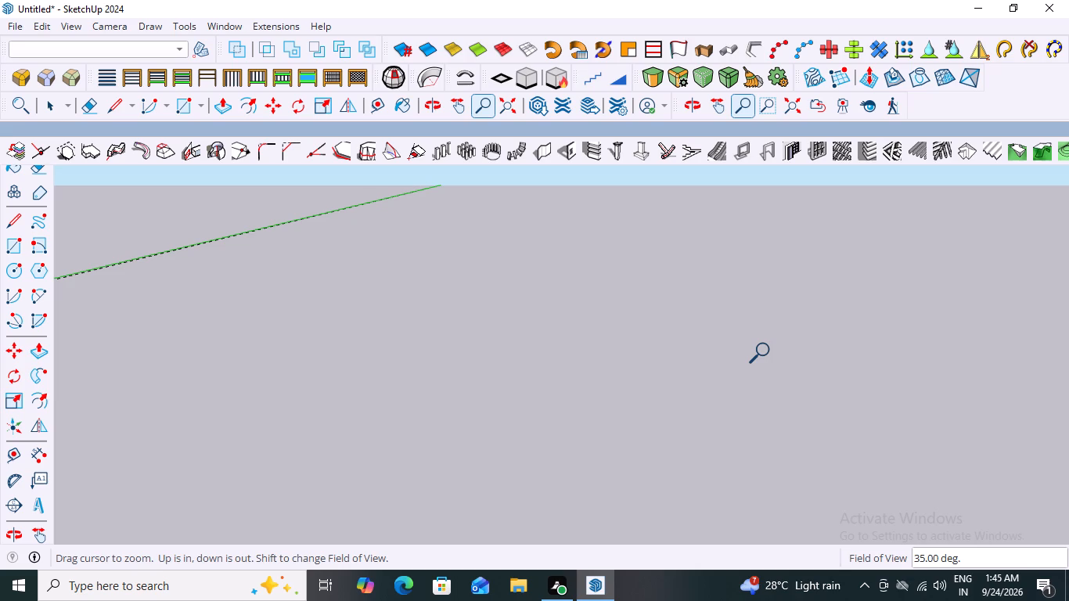
{"action": "scroll", "coordinate": [767, 351], "scroll_direction": "down", "scroll_amount": 19}
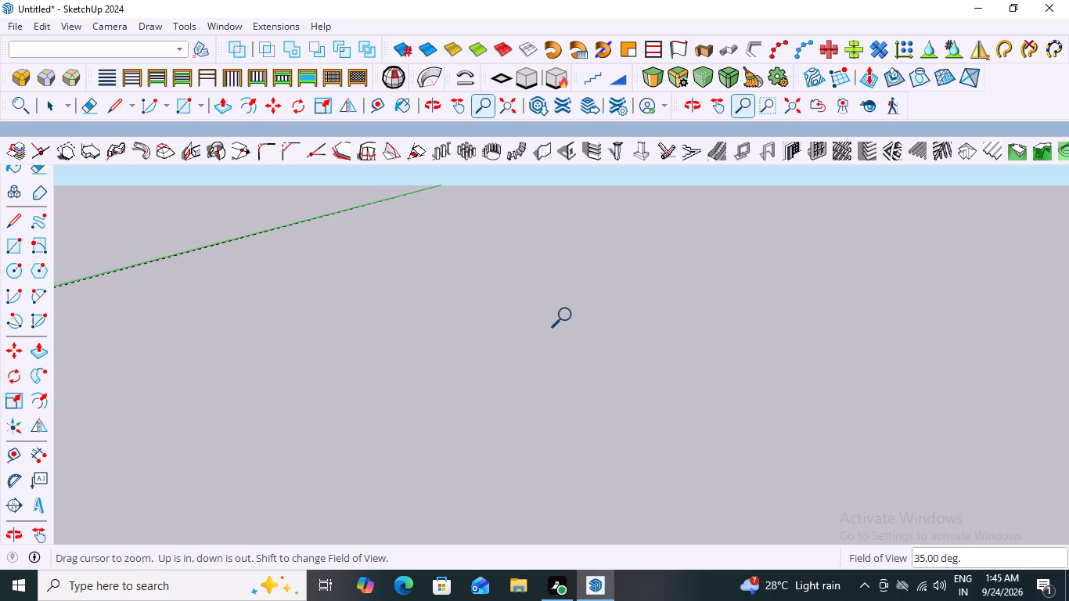
{"action": "scroll", "coordinate": [569, 315], "scroll_direction": "down", "scroll_amount": 17}
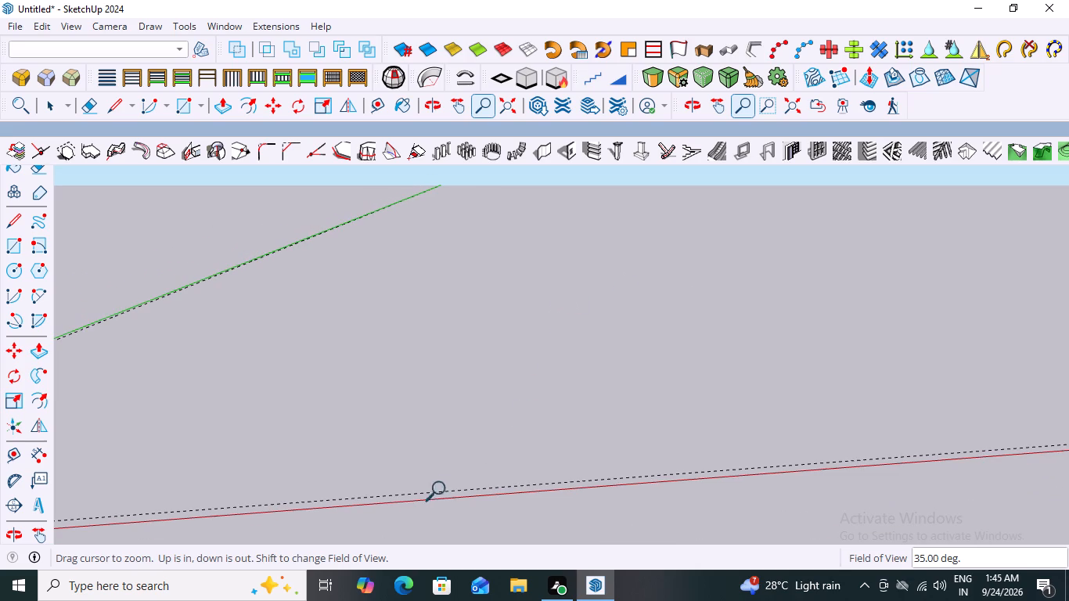
{"action": "scroll", "coordinate": [420, 502], "scroll_direction": "up", "scroll_amount": 3}
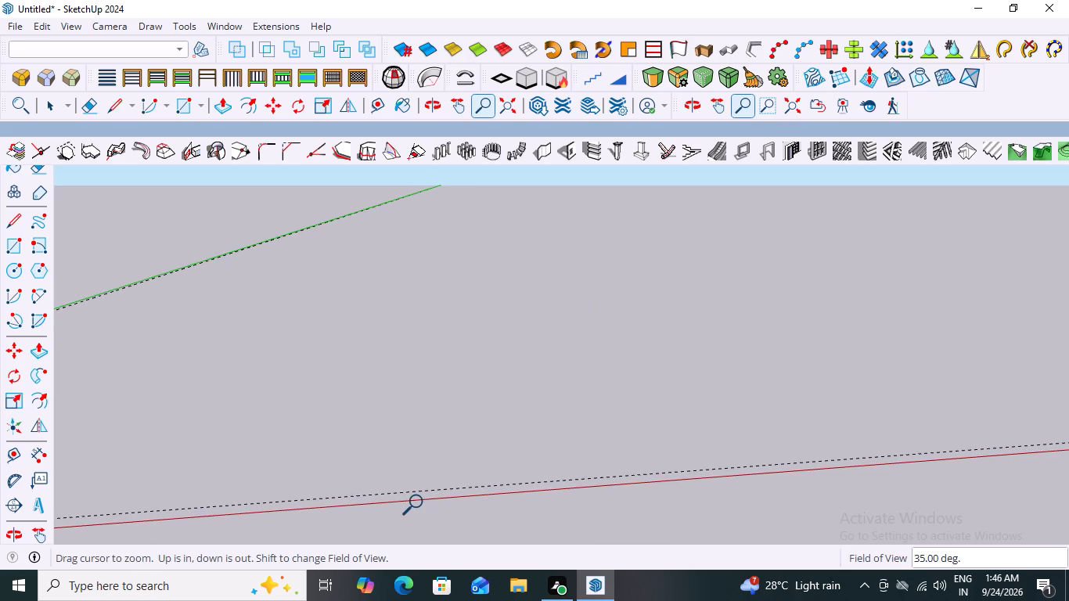
{"action": "scroll", "coordinate": [420, 502], "scroll_direction": "down", "scroll_amount": 12}
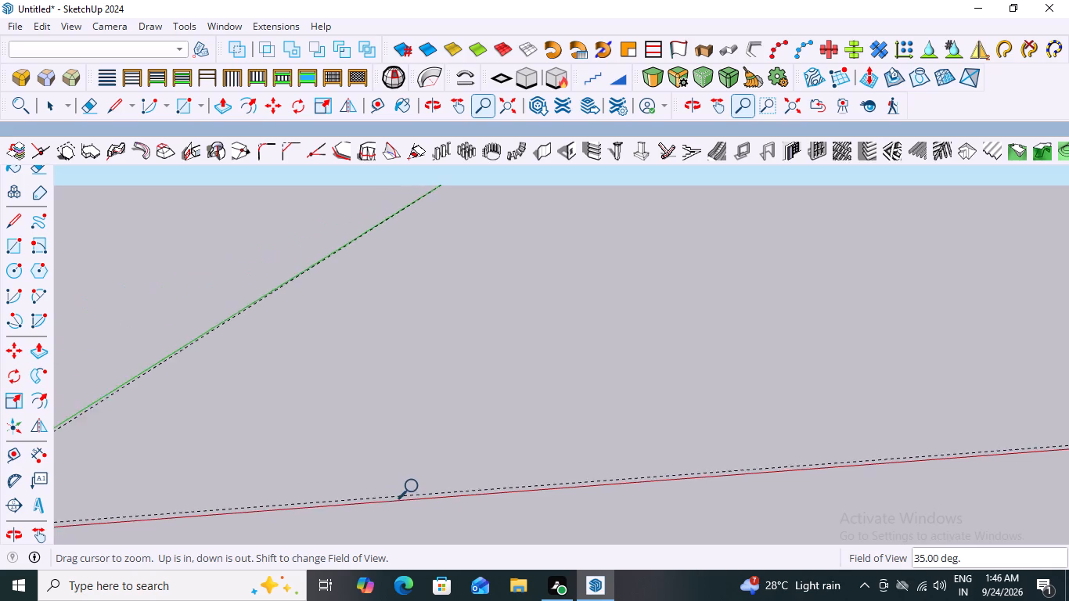
{"action": "middle_click_drag", "start_coordinate": [322, 520], "coordinate": [302, 514]}
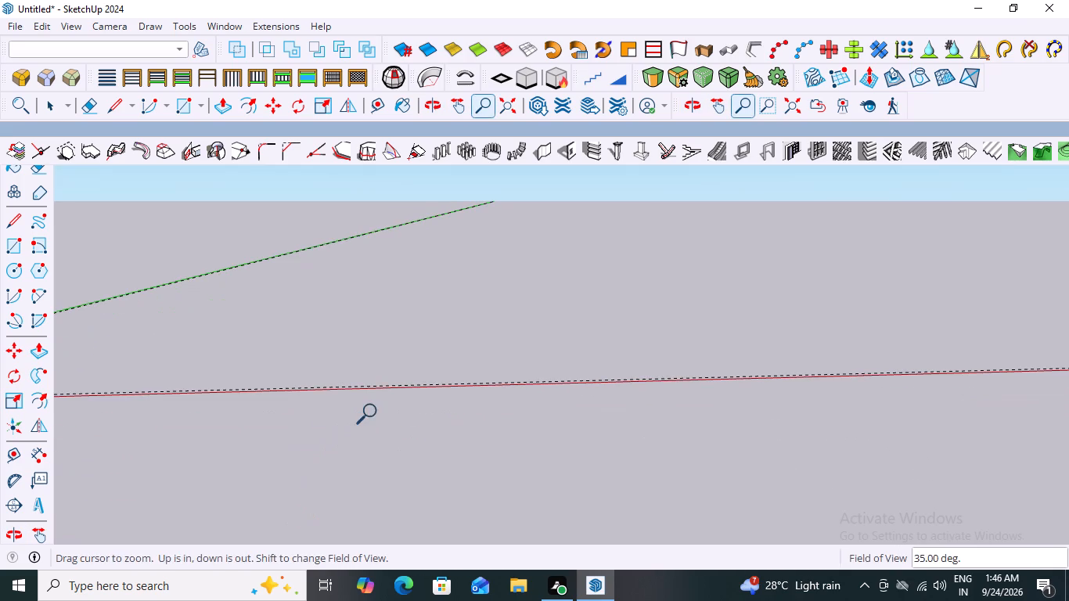
{"action": "middle_click_drag", "start_coordinate": [381, 409], "coordinate": [377, 421]}
{"action": "scroll", "coordinate": [397, 433], "scroll_direction": "down", "scroll_amount": 7}
{"action": "scroll", "coordinate": [353, 513], "scroll_direction": "up", "scroll_amount": 13}
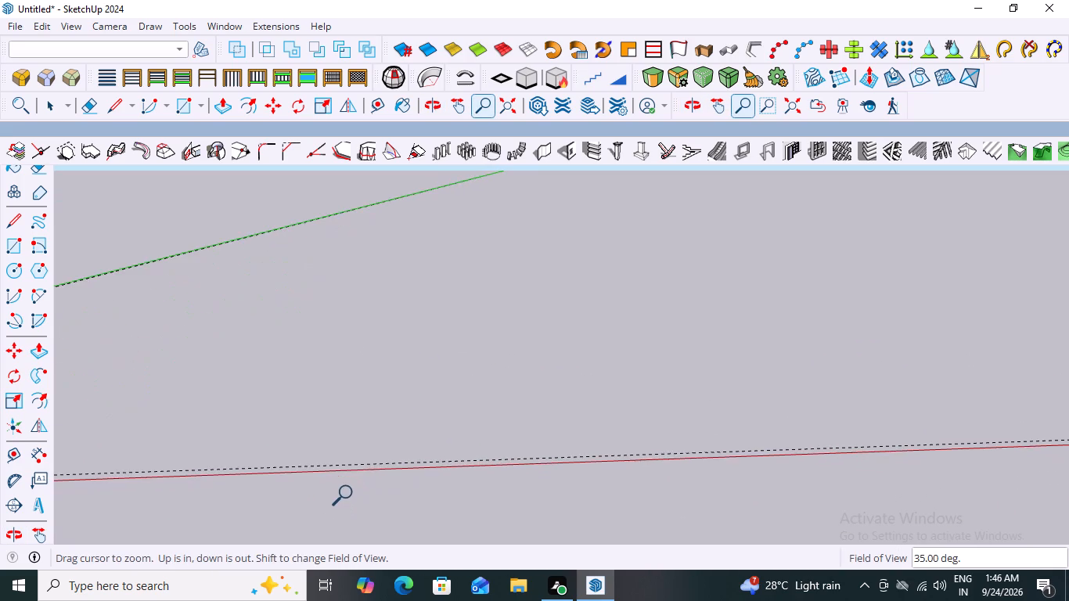
{"action": "scroll", "coordinate": [355, 473], "scroll_direction": "up", "scroll_amount": 20}
{"action": "scroll", "coordinate": [355, 473], "scroll_direction": "up", "scroll_amount": 4}
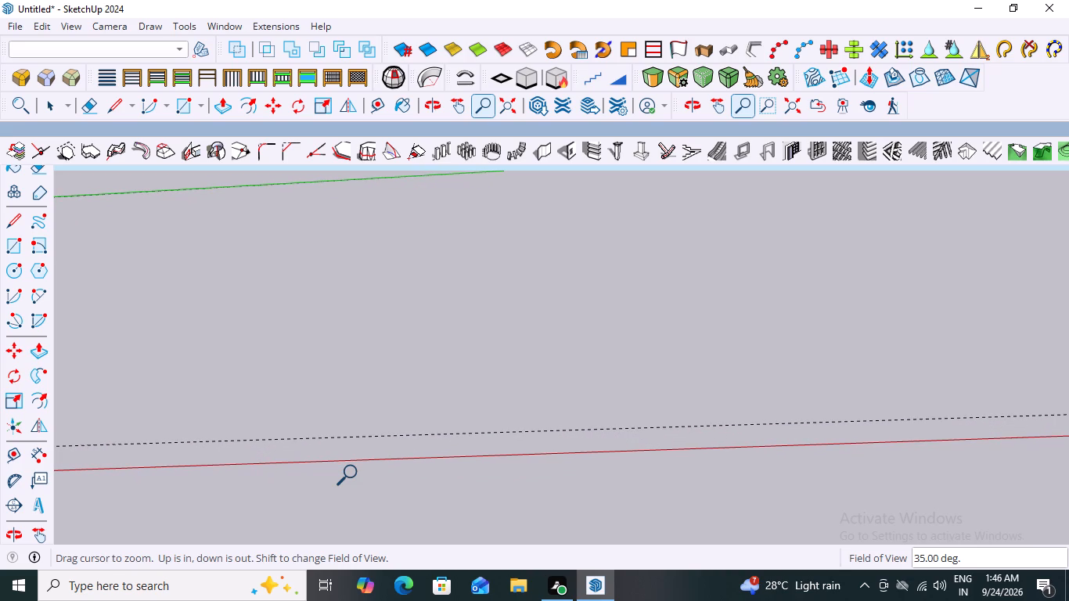
{"action": "key", "text": "space"}
{"action": "type", "text": "L"}
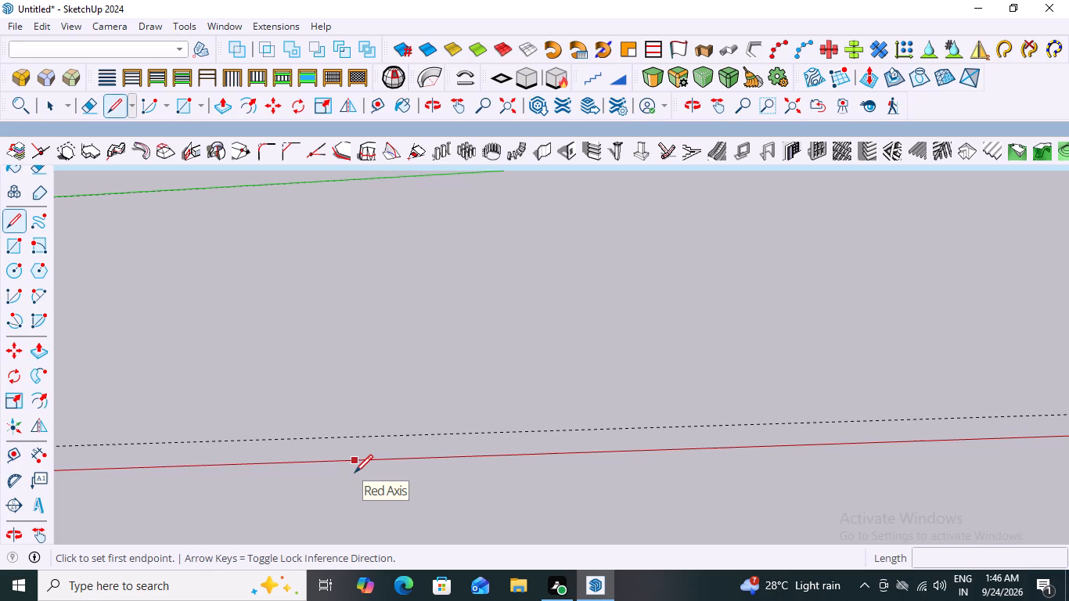
{"action": "key", "text": "space"}
{"action": "type", "text": "T"}
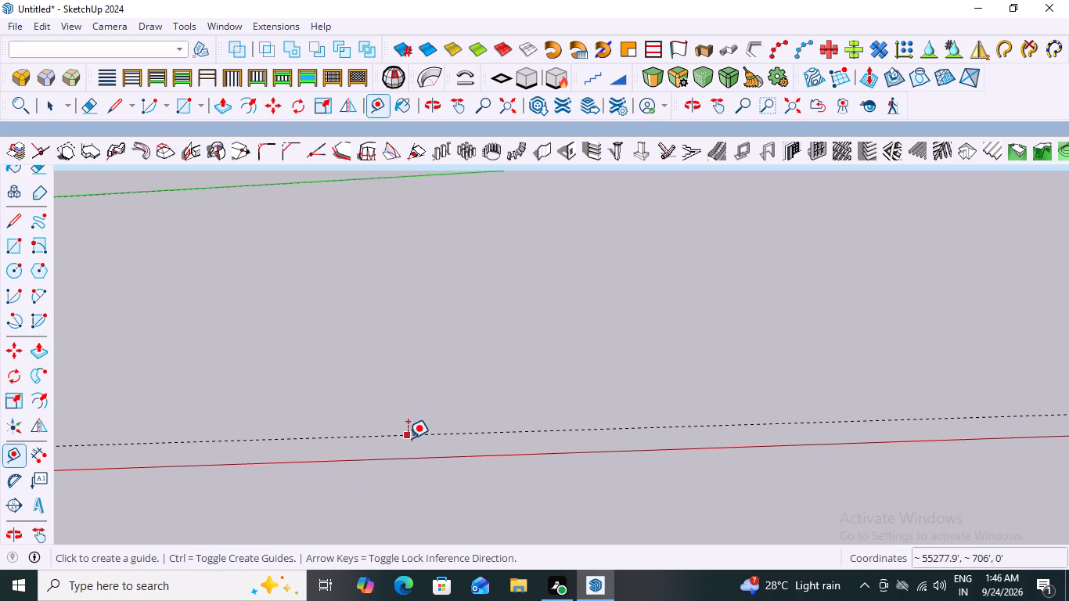
{"action": "left_click", "coordinate": [407, 438]}
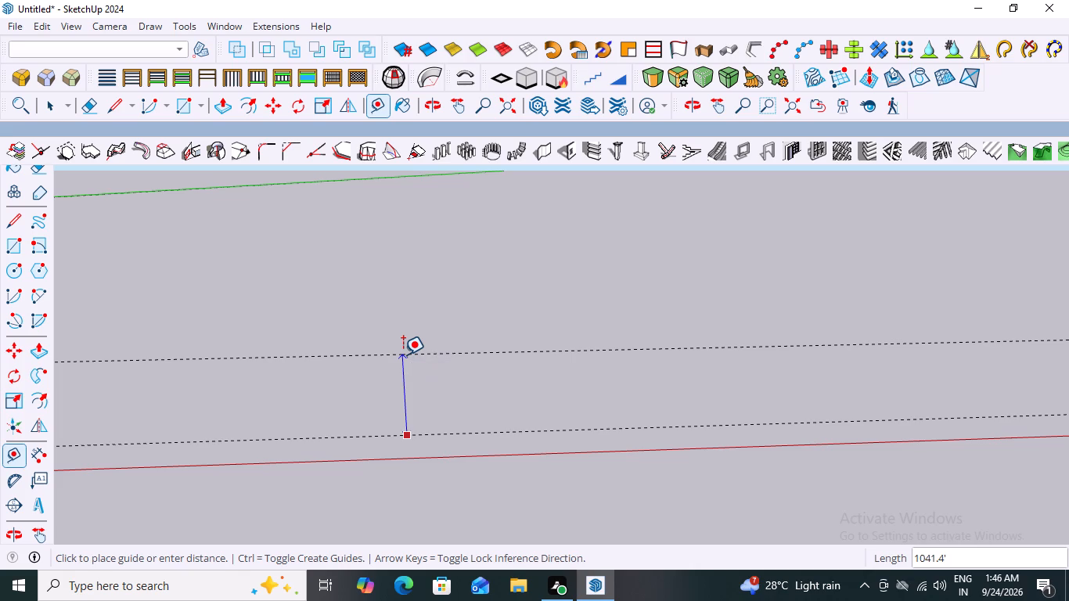
{"action": "type", "text": "6'"}
{"action": "key", "text": "Return"}
Examine the spacing between the parallel guides beside the red axis.
{"action": "scroll", "coordinate": [421, 462], "scroll_direction": "up", "scroll_amount": 13}
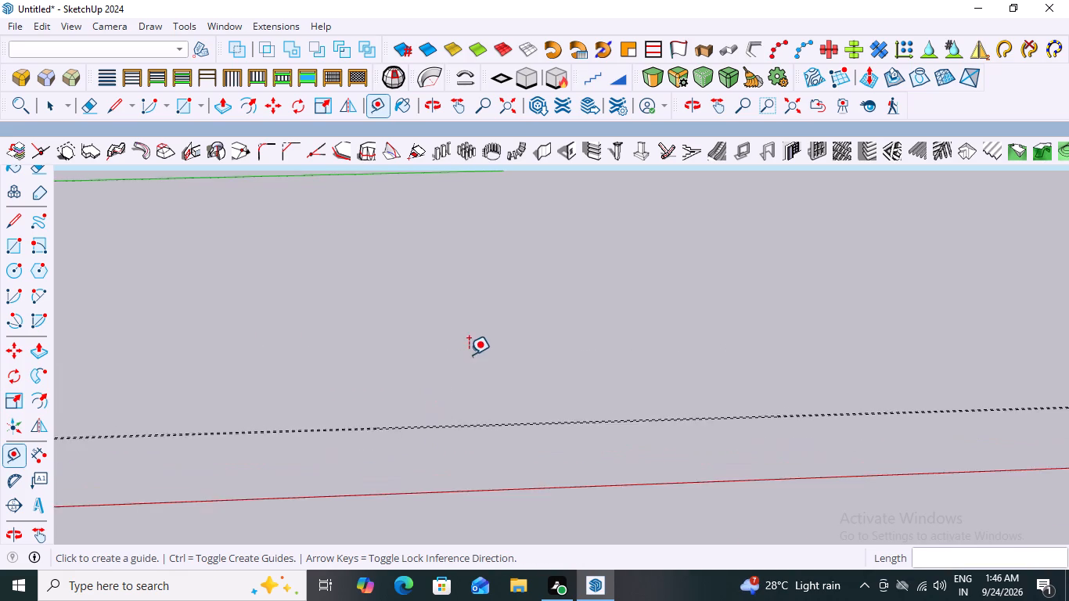
{"action": "scroll", "coordinate": [469, 354], "scroll_direction": "up", "scroll_amount": 1}
{"action": "scroll", "coordinate": [468, 477], "scroll_direction": "up", "scroll_amount": 5}
{"action": "scroll", "coordinate": [531, 410], "scroll_direction": "down", "scroll_amount": 9}
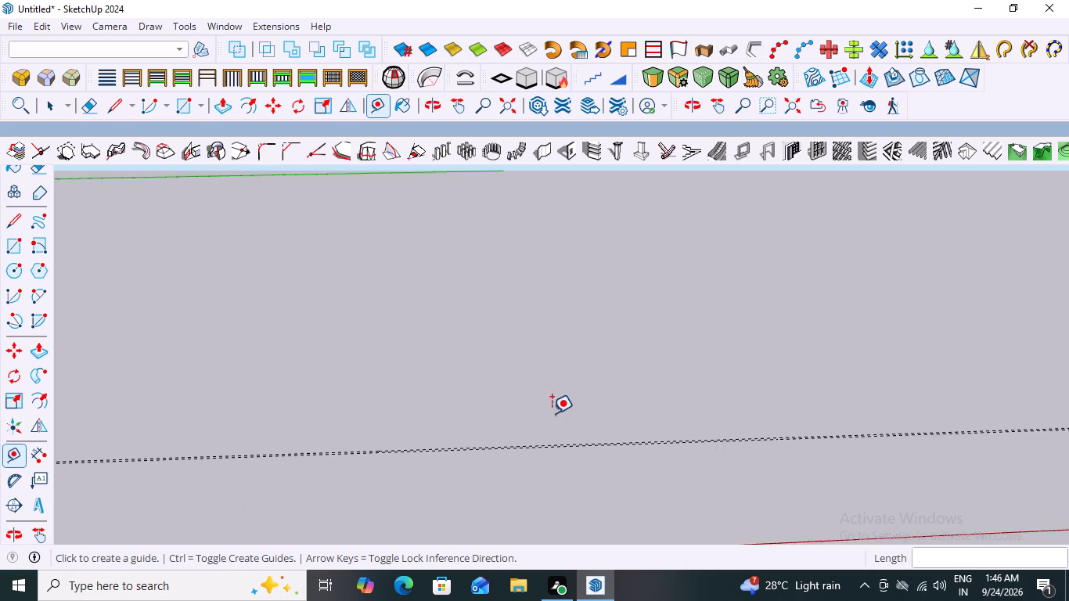
{"action": "scroll", "coordinate": [552, 413], "scroll_direction": "down", "scroll_amount": 3}
{"action": "scroll", "coordinate": [196, 459], "scroll_direction": "up", "scroll_amount": 20}
{"action": "scroll", "coordinate": [196, 459], "scroll_direction": "up", "scroll_amount": 6}
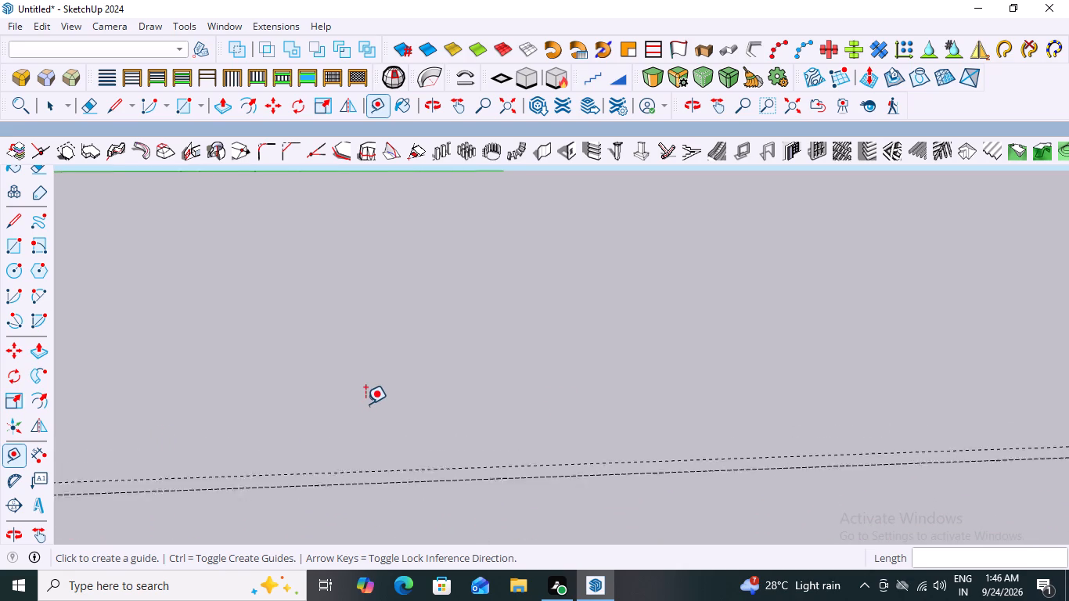
{"action": "scroll", "coordinate": [365, 404], "scroll_direction": "up", "scroll_amount": 7}
{"action": "scroll", "coordinate": [365, 404], "scroll_direction": "down", "scroll_amount": 18}
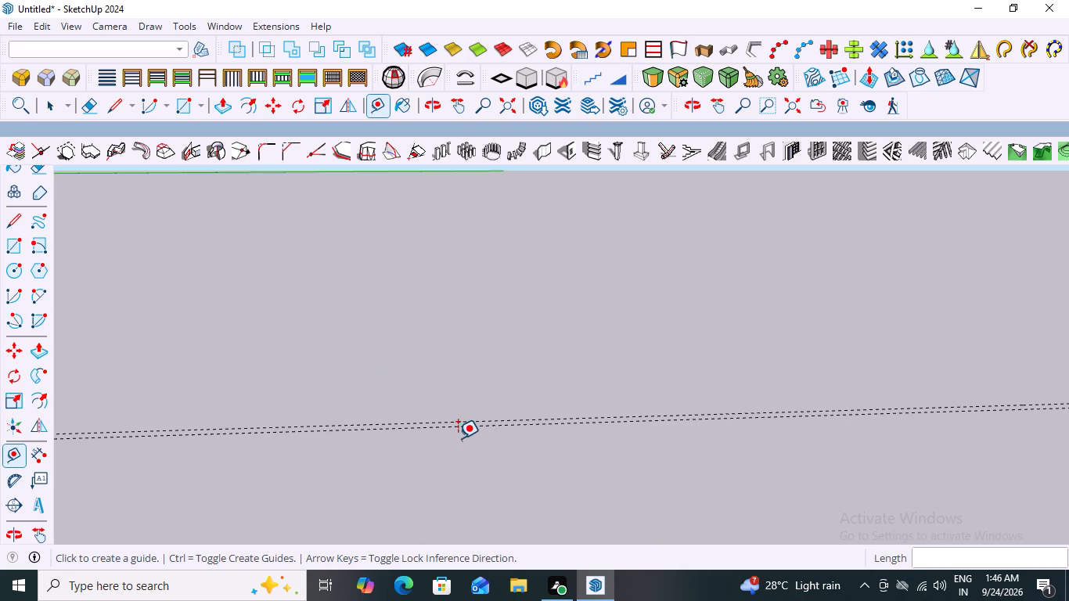
Examine the guides around the origin, where those beside the red axis cross the one beside the green axis.
{"action": "key", "text": "space"}
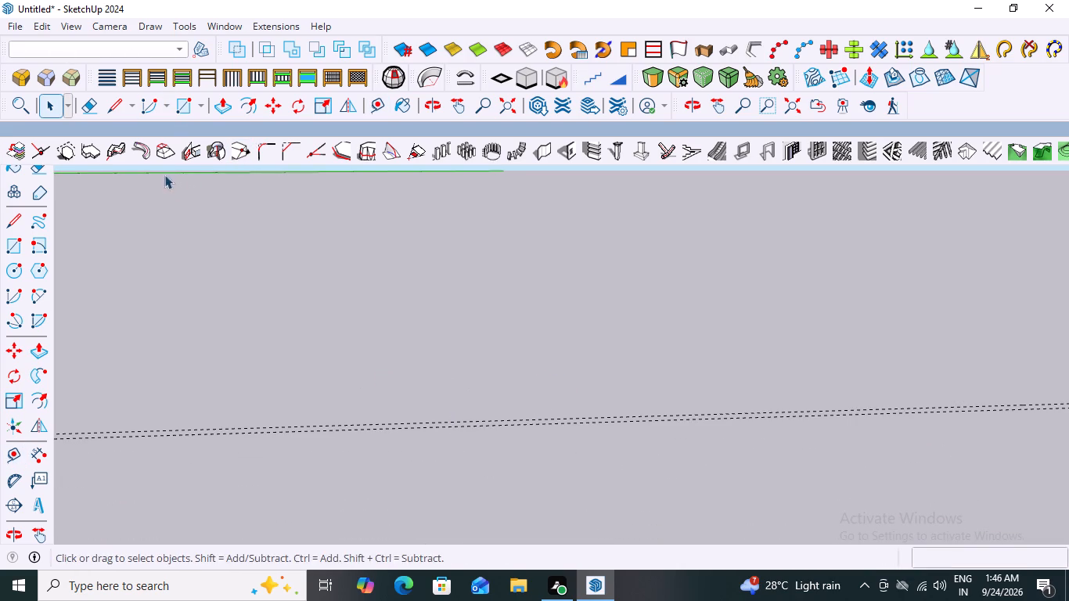
{"action": "left_click", "coordinate": [506, 101]}
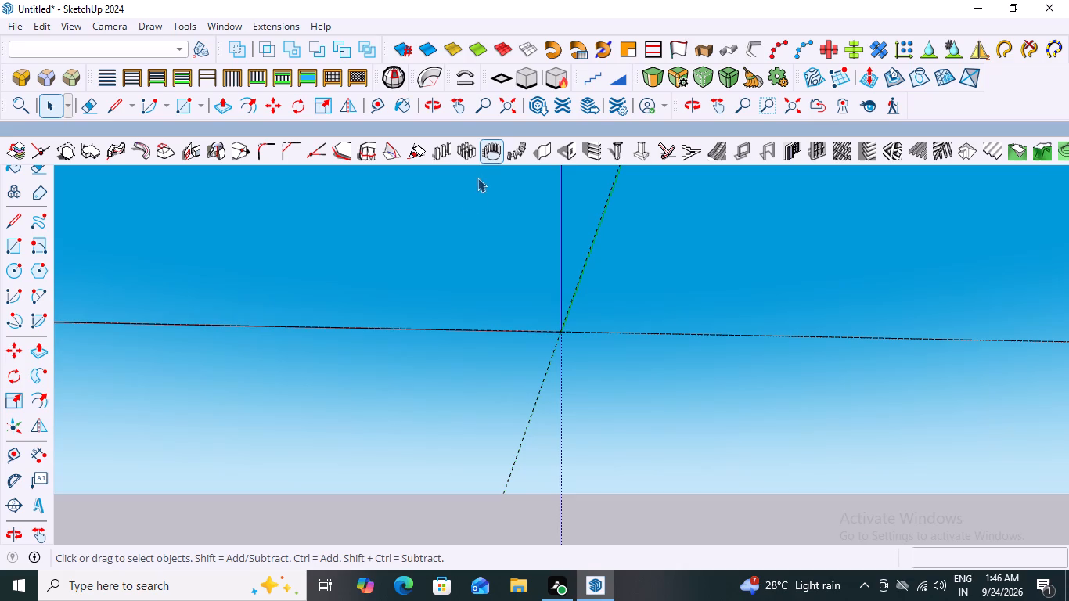
{"action": "scroll", "coordinate": [409, 265], "scroll_direction": "down", "scroll_amount": 3}
{"action": "left_click", "coordinate": [484, 102]}
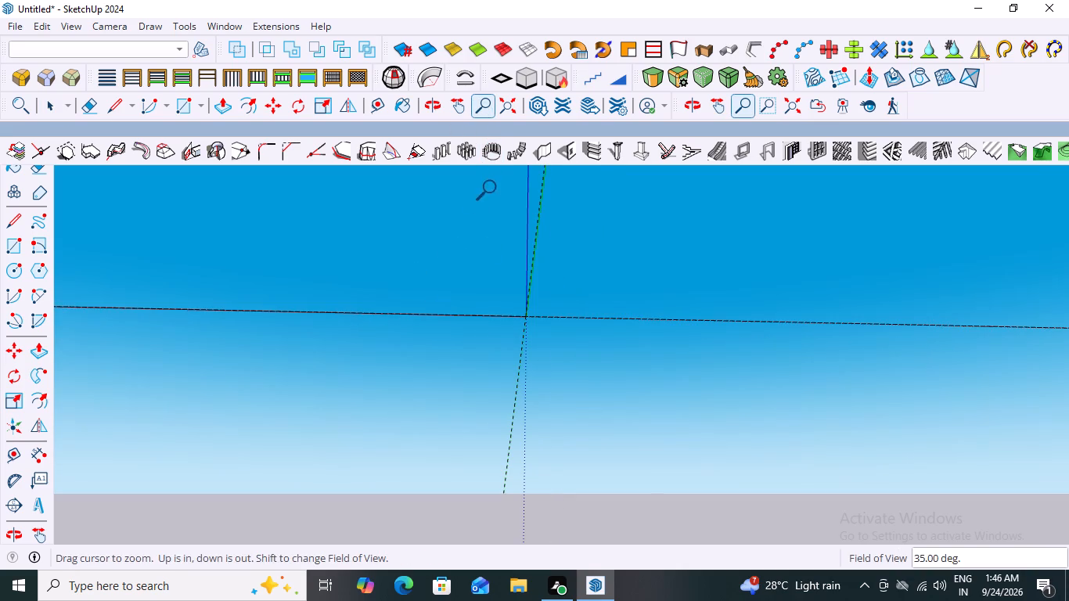
{"action": "left_click", "coordinate": [514, 103]}
{"action": "scroll", "coordinate": [658, 324], "scroll_direction": "up", "scroll_amount": 4}
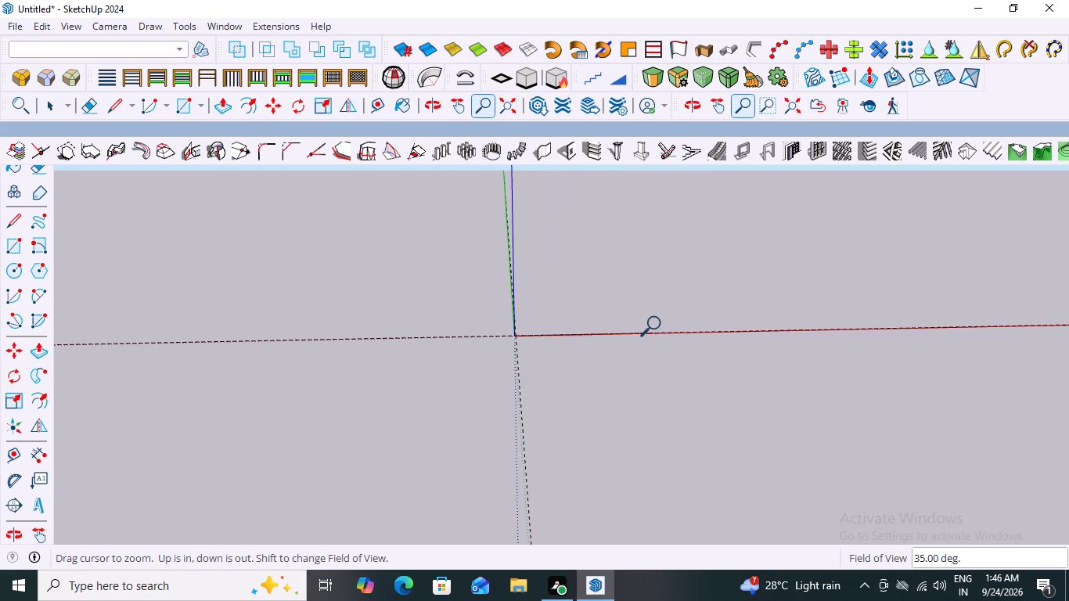
{"action": "middle_click", "coordinate": [642, 328]}
{"action": "scroll", "coordinate": [643, 334], "scroll_direction": "up", "scroll_amount": 11}
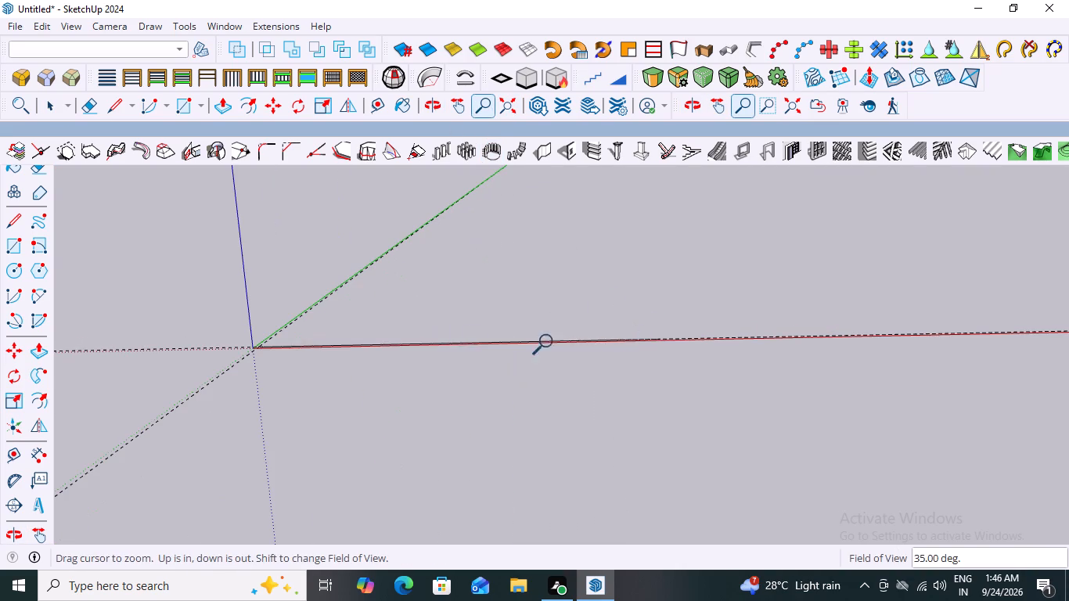
{"action": "scroll", "coordinate": [333, 347], "scroll_direction": "up", "scroll_amount": 15}
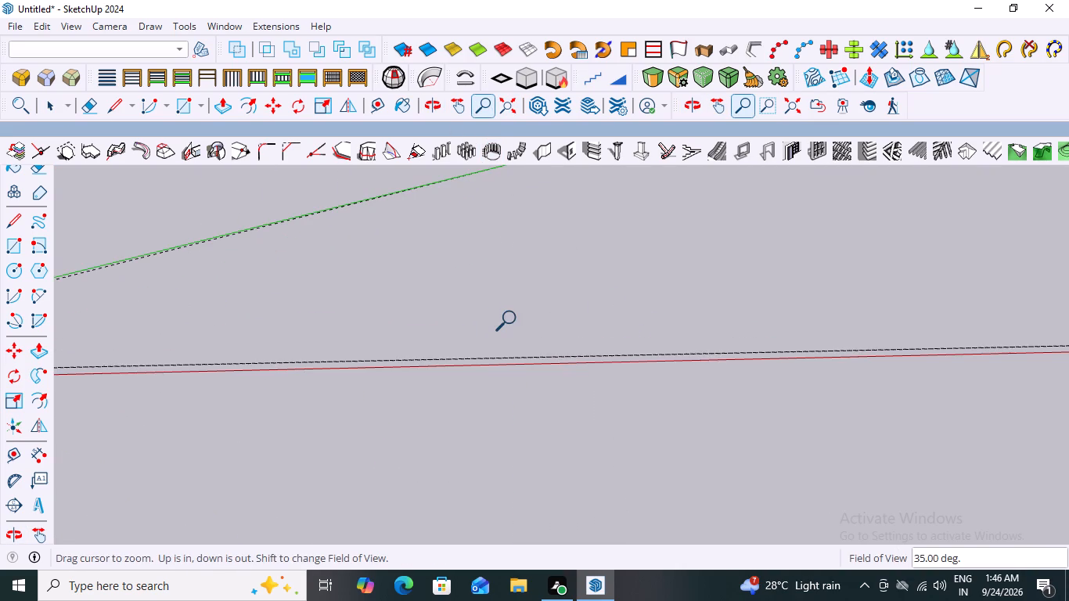
{"action": "middle_click_drag", "start_coordinate": [288, 302], "coordinate": [277, 328]}
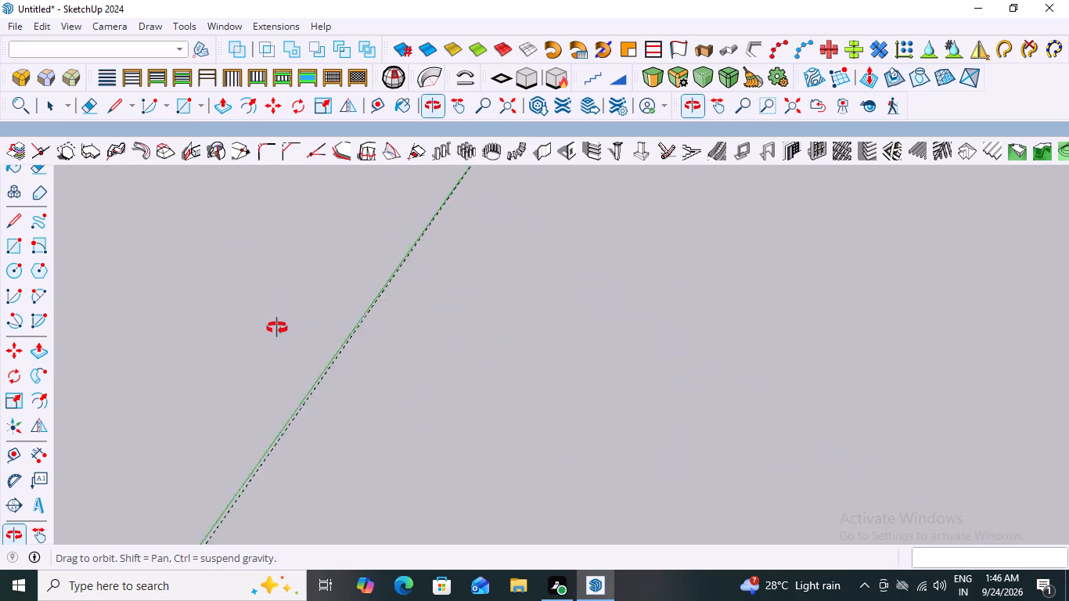
{"action": "middle_click_drag", "start_coordinate": [277, 328], "coordinate": [277, 327]}
{"action": "scroll", "coordinate": [380, 275], "scroll_direction": "down", "scroll_amount": 20}
{"action": "scroll", "coordinate": [380, 275], "scroll_direction": "down", "scroll_amount": 5}
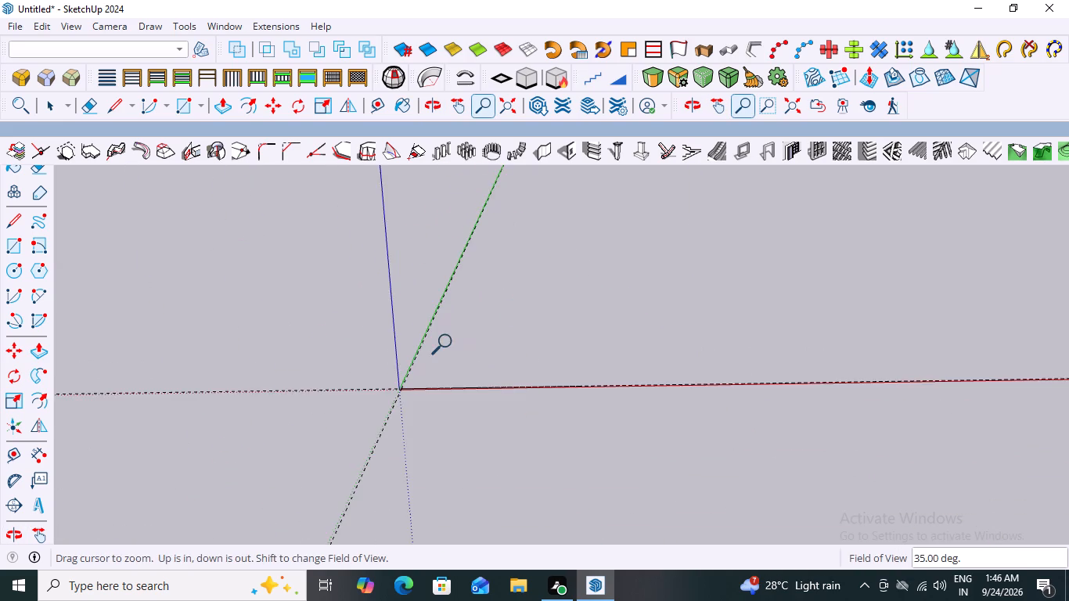
{"action": "scroll", "coordinate": [449, 342], "scroll_direction": "up", "scroll_amount": 15}
{"action": "scroll", "coordinate": [377, 421], "scroll_direction": "up", "scroll_amount": 8}
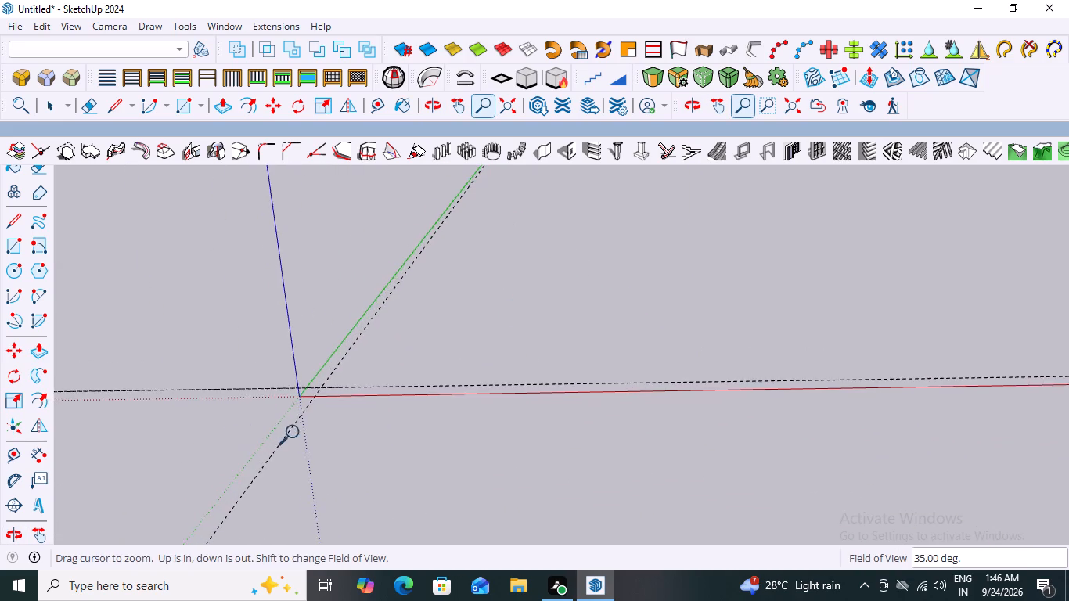
{"action": "scroll", "coordinate": [297, 433], "scroll_direction": "up", "scroll_amount": 4}
{"action": "middle_click", "coordinate": [343, 397]}
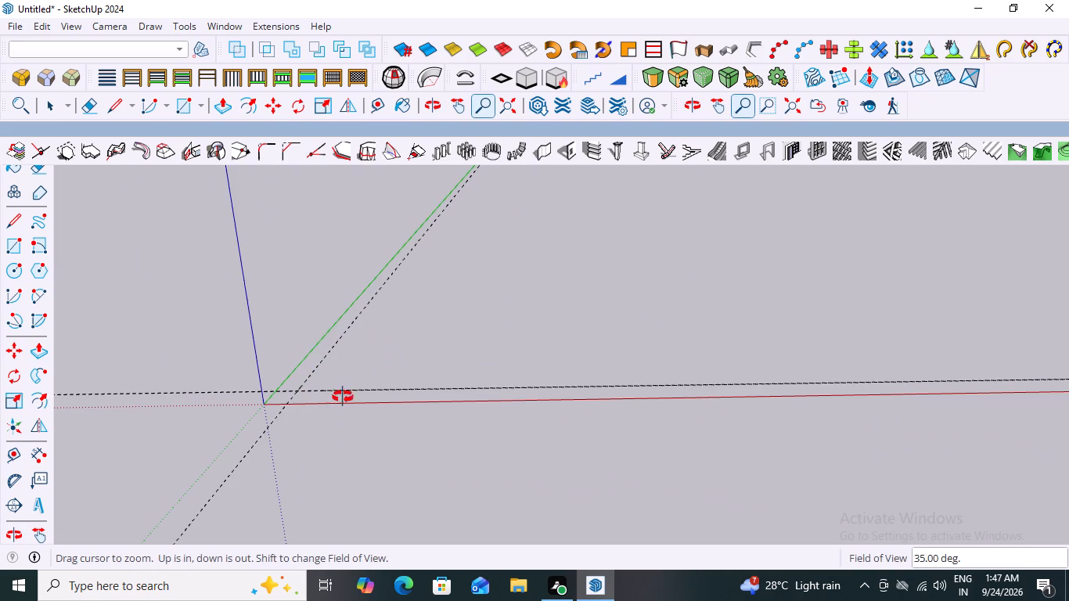
{"action": "scroll", "coordinate": [347, 353], "scroll_direction": "down", "scroll_amount": 19}
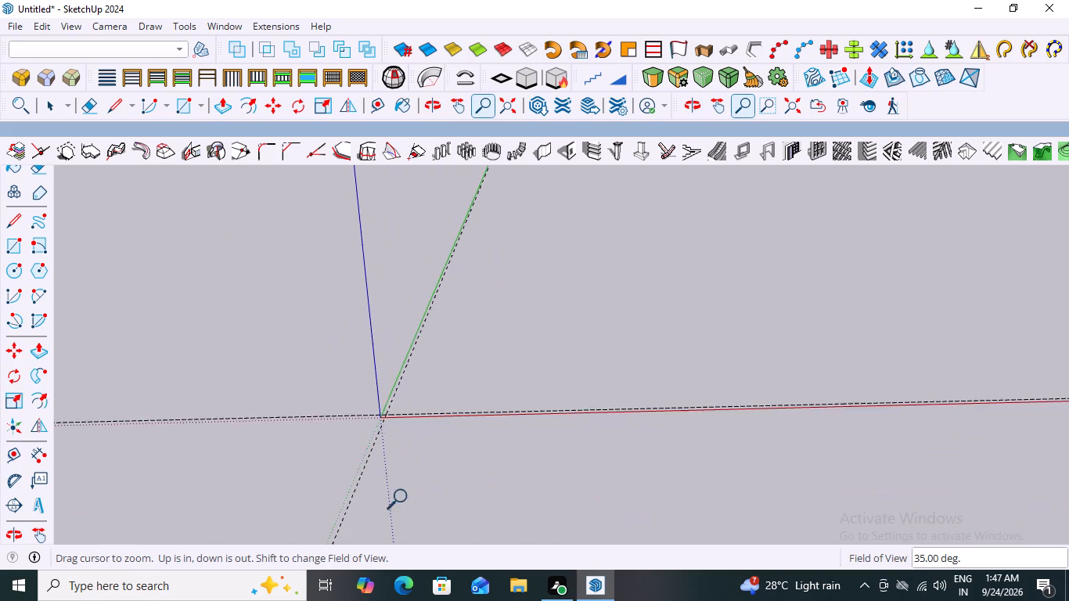
{"action": "scroll", "coordinate": [429, 495], "scroll_direction": "up", "scroll_amount": 8}
{"action": "middle_click_drag", "start_coordinate": [374, 399], "coordinate": [377, 408]}
{"action": "scroll", "coordinate": [377, 408], "scroll_direction": "up", "scroll_amount": 2}
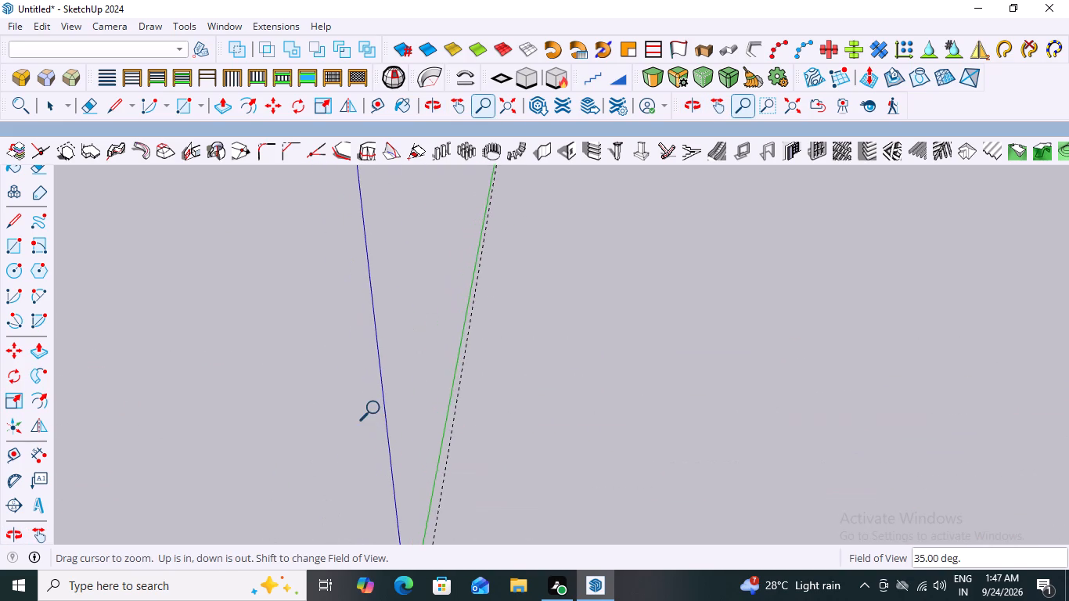
{"action": "scroll", "coordinate": [377, 408], "scroll_direction": "down", "scroll_amount": 14}
{"action": "scroll", "coordinate": [524, 463], "scroll_direction": "up", "scroll_amount": 15}
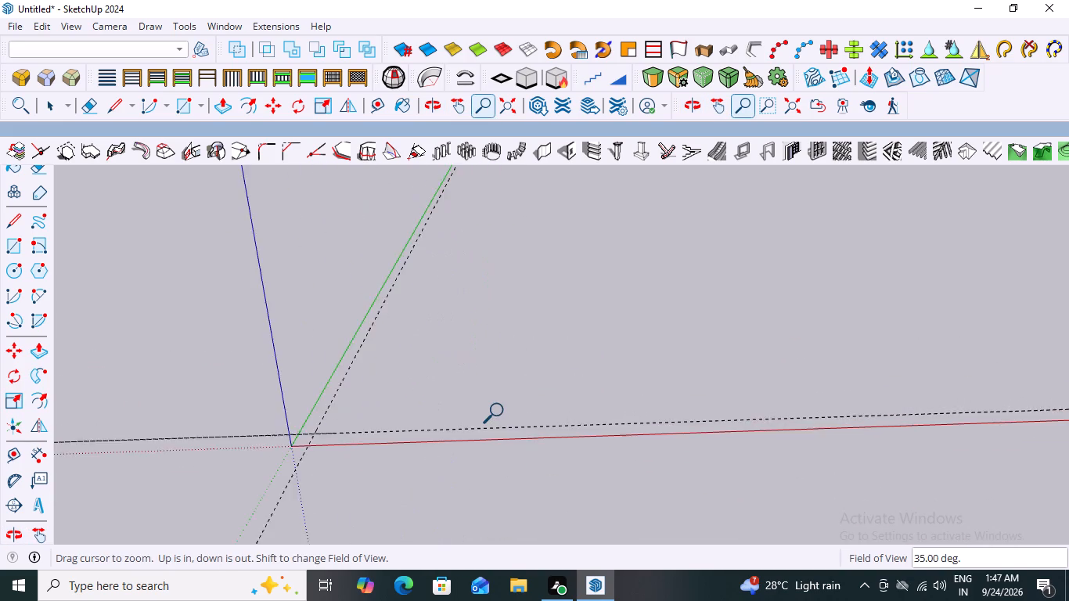
{"action": "scroll", "coordinate": [501, 411], "scroll_direction": "up", "scroll_amount": 4}
{"action": "scroll", "coordinate": [300, 459], "scroll_direction": "up", "scroll_amount": 3}
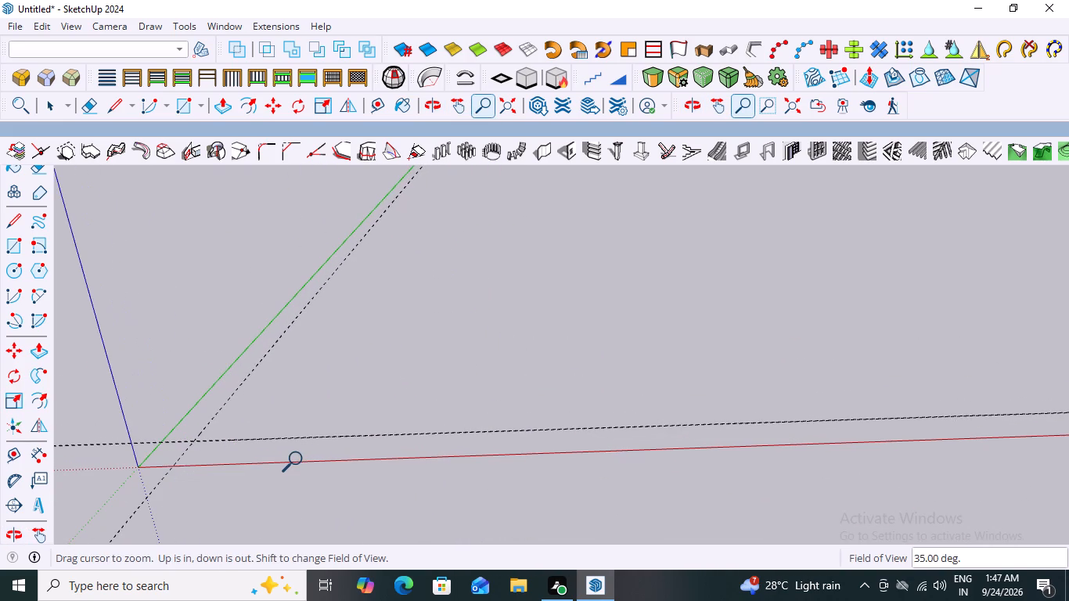
{"action": "scroll", "coordinate": [300, 459], "scroll_direction": "up", "scroll_amount": 3}
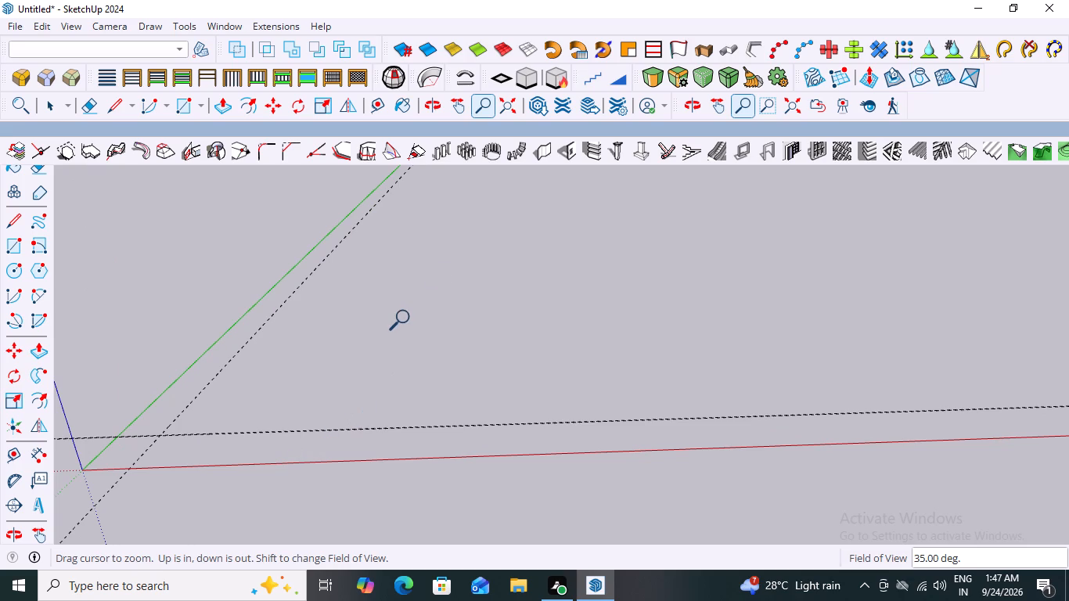
{"action": "middle_click_drag", "start_coordinate": [461, 257], "coordinate": [463, 276]}
{"action": "scroll", "coordinate": [463, 276], "scroll_direction": "down", "scroll_amount": 13}
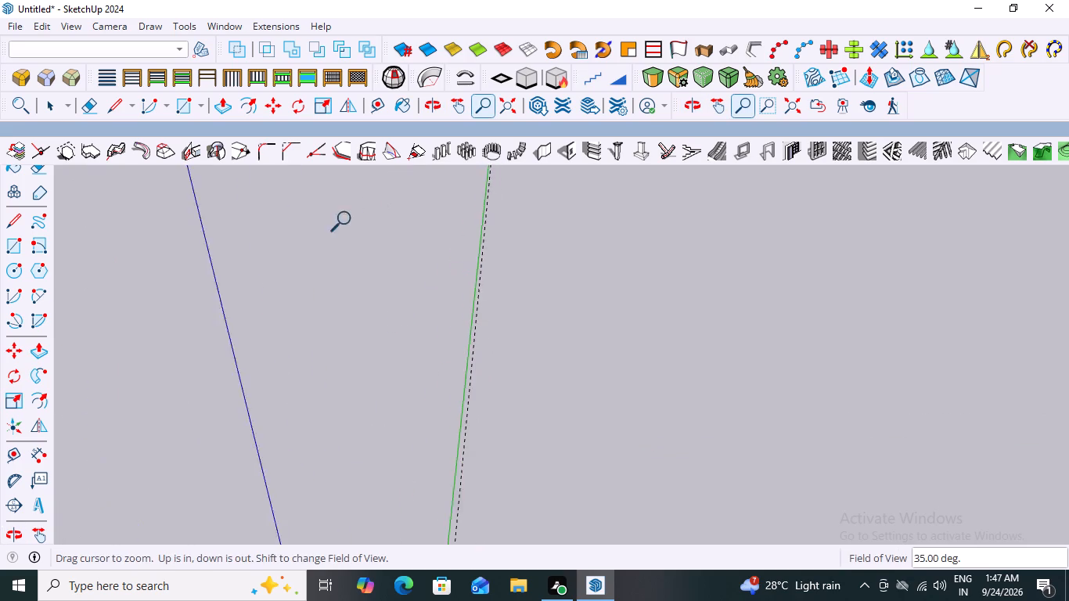
{"action": "scroll", "coordinate": [348, 219], "scroll_direction": "down", "scroll_amount": 15}
{"action": "middle_click_drag", "start_coordinate": [454, 440], "coordinate": [451, 431]}
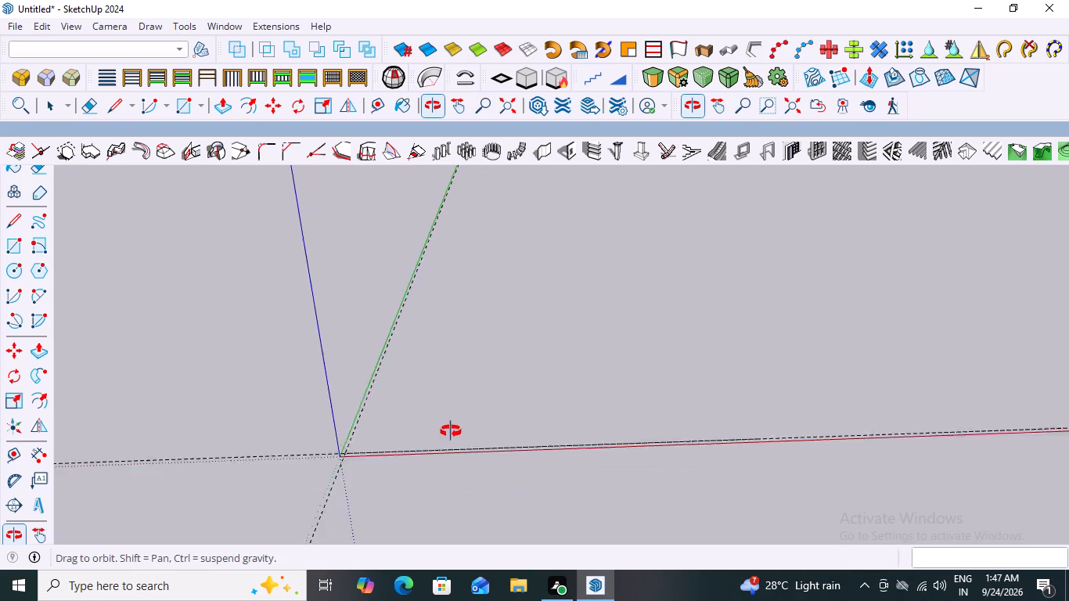
{"action": "middle_click_drag", "start_coordinate": [451, 431], "coordinate": [451, 428]}
{"action": "middle_click_drag", "start_coordinate": [437, 482], "coordinate": [435, 493]}
{"action": "scroll", "coordinate": [435, 493], "scroll_direction": "up", "scroll_amount": 3}
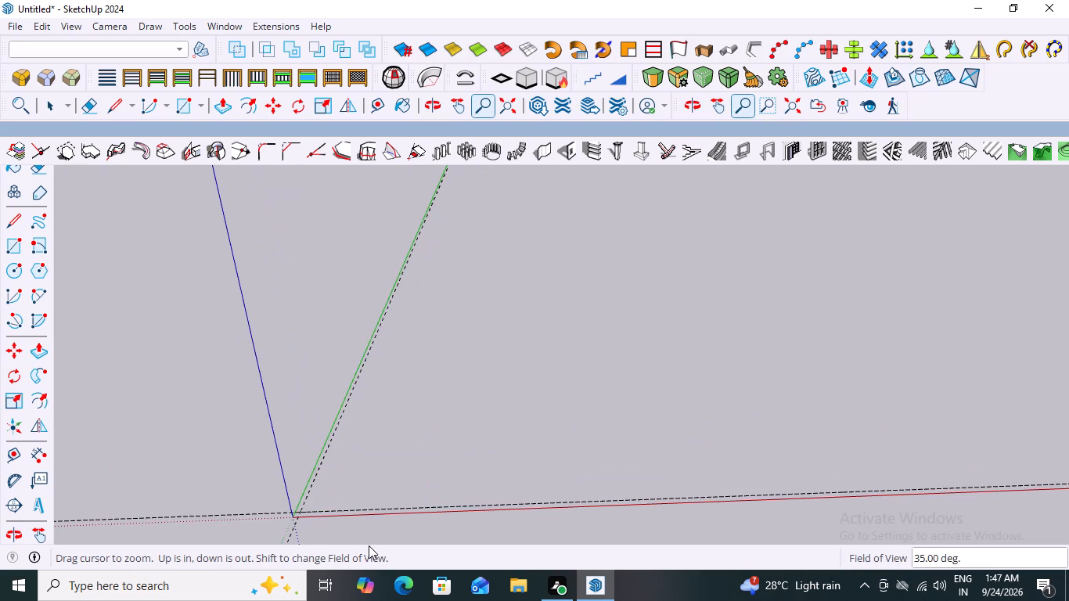
Examine the guides around the origin and how closely they run beside the red and green axes.
{"action": "scroll", "coordinate": [367, 538], "scroll_direction": "up", "scroll_amount": 13}
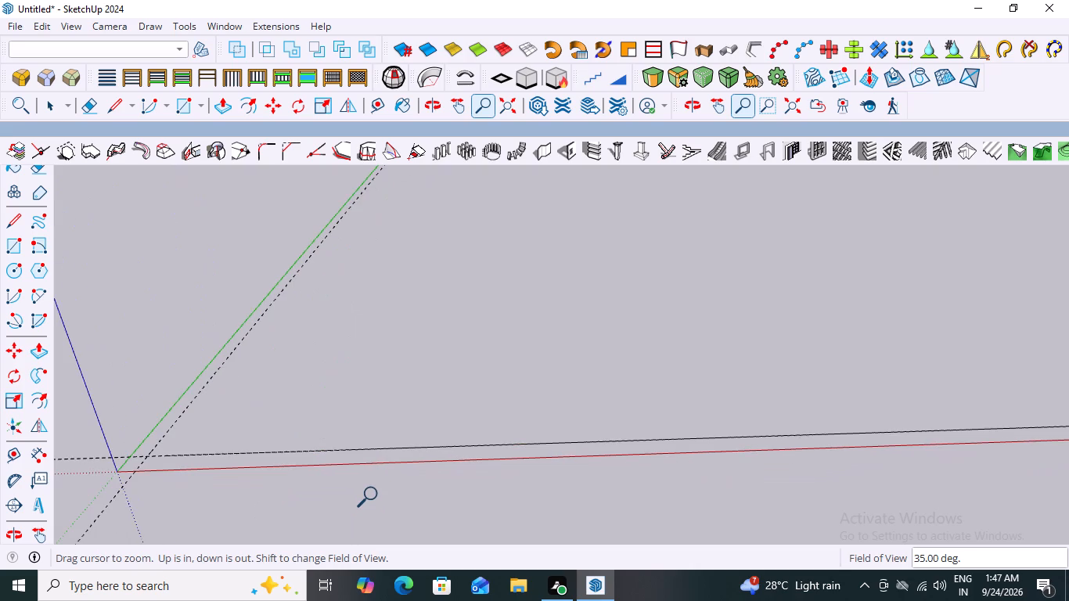
{"action": "scroll", "coordinate": [375, 494], "scroll_direction": "up", "scroll_amount": 3}
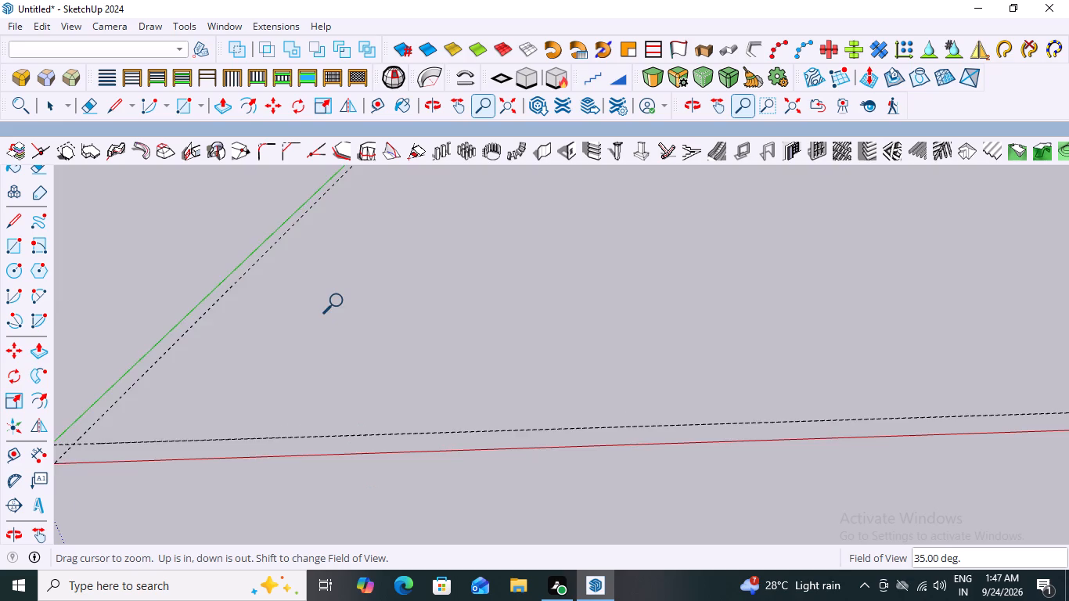
{"action": "scroll", "coordinate": [340, 301], "scroll_direction": "down", "scroll_amount": 10}
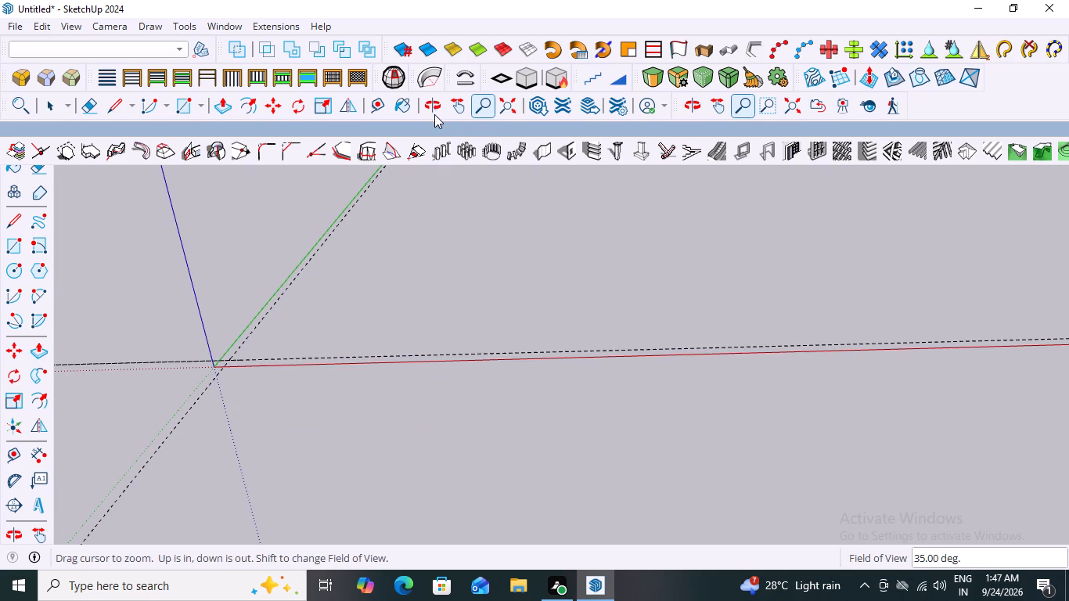
{"action": "left_click", "coordinate": [434, 113]}
{"action": "left_click_drag", "start_coordinate": [418, 414], "coordinate": [405, 444]}
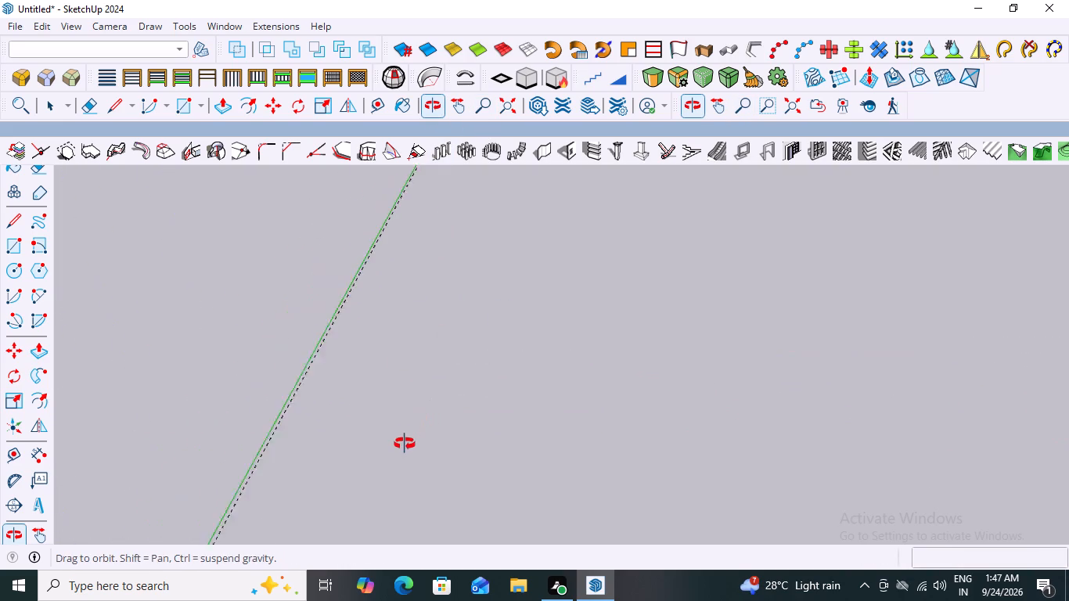
{"action": "left_click_drag", "start_coordinate": [405, 444], "coordinate": [376, 399]}
{"action": "scroll", "coordinate": [376, 399], "scroll_direction": "down", "scroll_amount": 15}
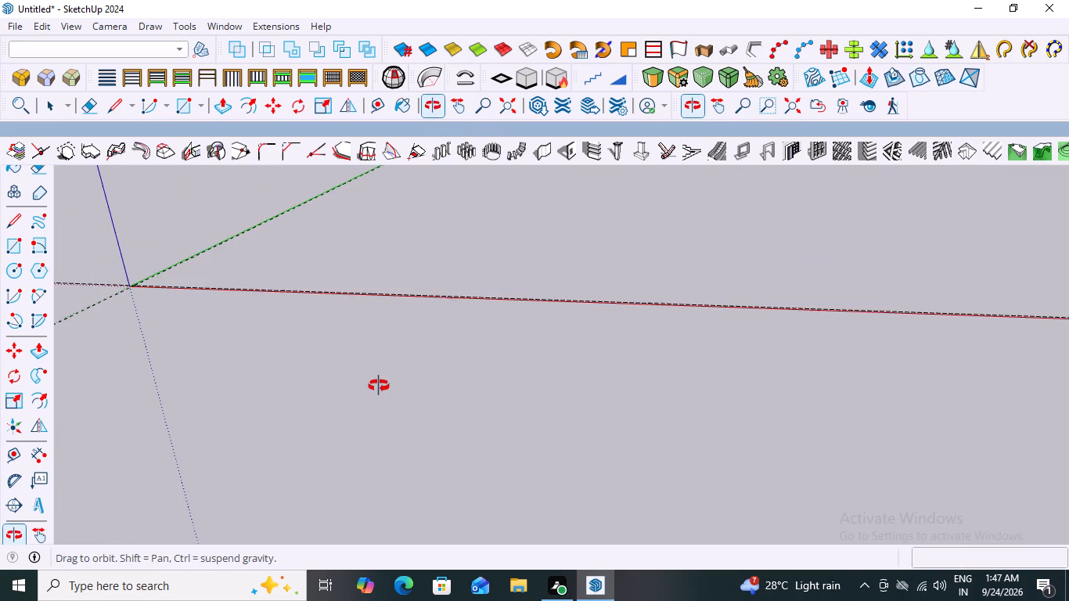
{"action": "middle_click_drag", "start_coordinate": [370, 366], "coordinate": [385, 385]}
{"action": "scroll", "coordinate": [385, 385], "scroll_direction": "up", "scroll_amount": 3}
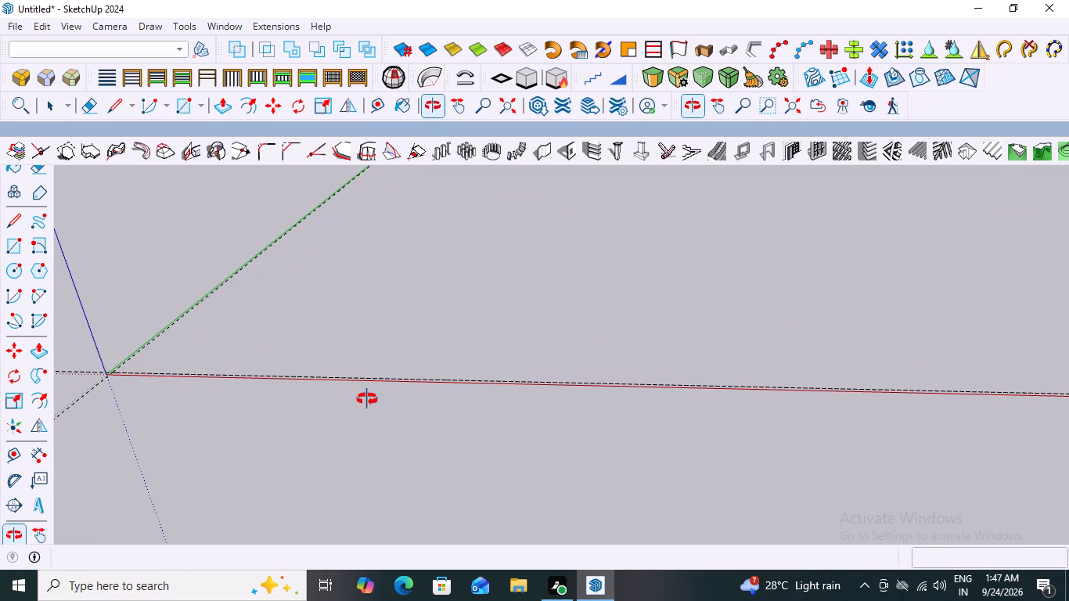
{"action": "scroll", "coordinate": [209, 391], "scroll_direction": "up", "scroll_amount": 4}
{"action": "middle_click_drag", "start_coordinate": [243, 409], "coordinate": [264, 419]}
{"action": "scroll", "coordinate": [264, 419], "scroll_direction": "up", "scroll_amount": 1}
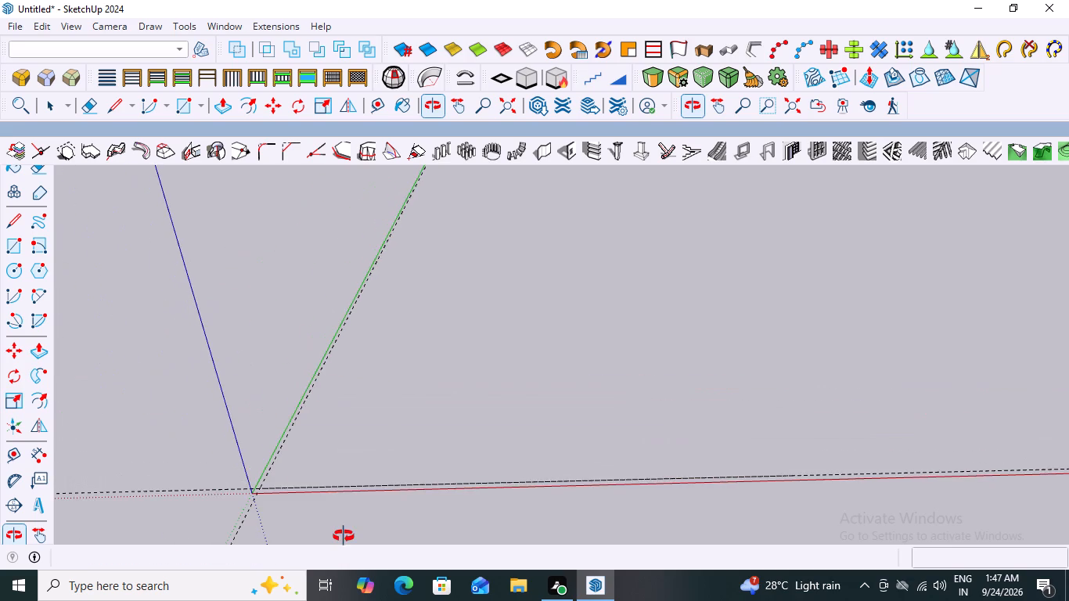
{"action": "scroll", "coordinate": [342, 536], "scroll_direction": "up", "scroll_amount": 4}
{"action": "scroll", "coordinate": [316, 477], "scroll_direction": "up", "scroll_amount": 17}
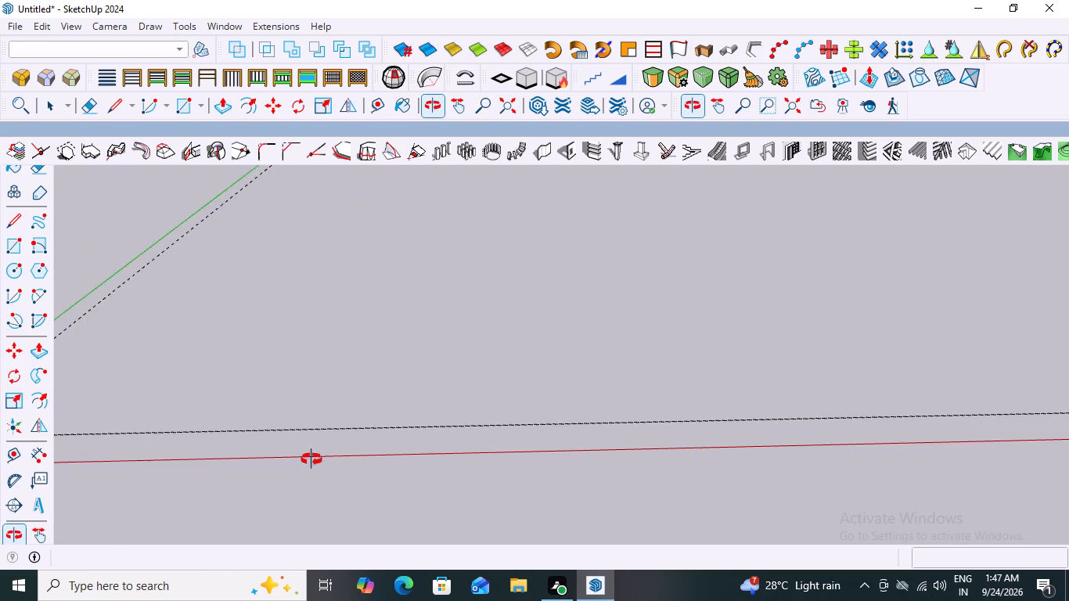
Examine the gap between the two parallel guides beside the red axis at close range.
{"action": "scroll", "coordinate": [311, 459], "scroll_direction": "up", "scroll_amount": 6}
{"action": "scroll", "coordinate": [335, 383], "scroll_direction": "up", "scroll_amount": 6}
{"action": "scroll", "coordinate": [322, 466], "scroll_direction": "up", "scroll_amount": 11}
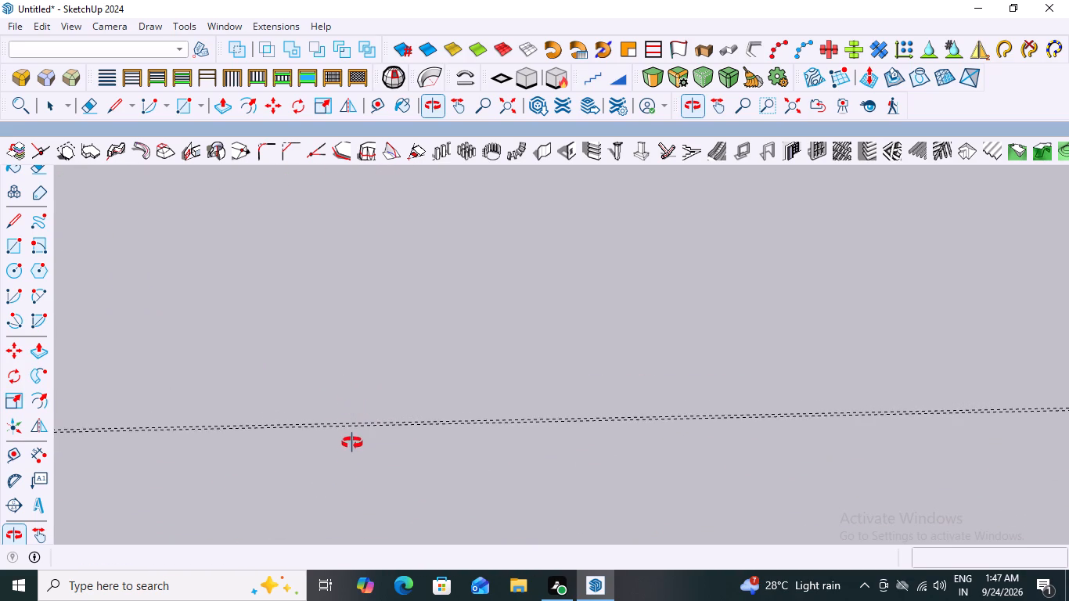
{"action": "scroll", "coordinate": [352, 443], "scroll_direction": "up", "scroll_amount": 15}
{"action": "scroll", "coordinate": [489, 425], "scroll_direction": "up", "scroll_amount": 9}
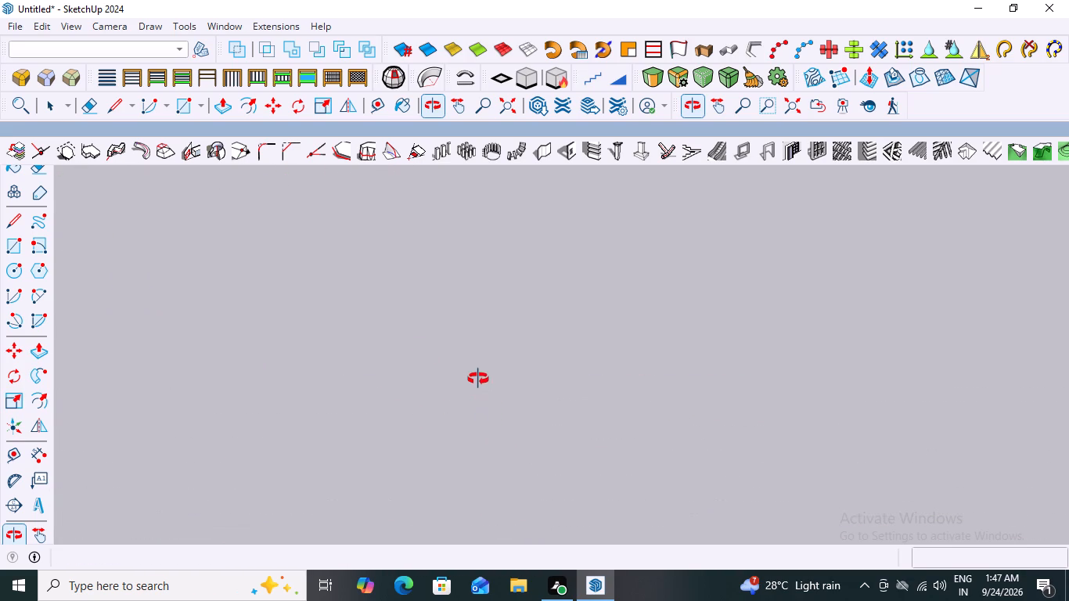
{"action": "scroll", "coordinate": [477, 378], "scroll_direction": "down", "scroll_amount": 8}
{"action": "scroll", "coordinate": [544, 481], "scroll_direction": "up", "scroll_amount": 4}
{"action": "scroll", "coordinate": [440, 478], "scroll_direction": "up", "scroll_amount": 6}
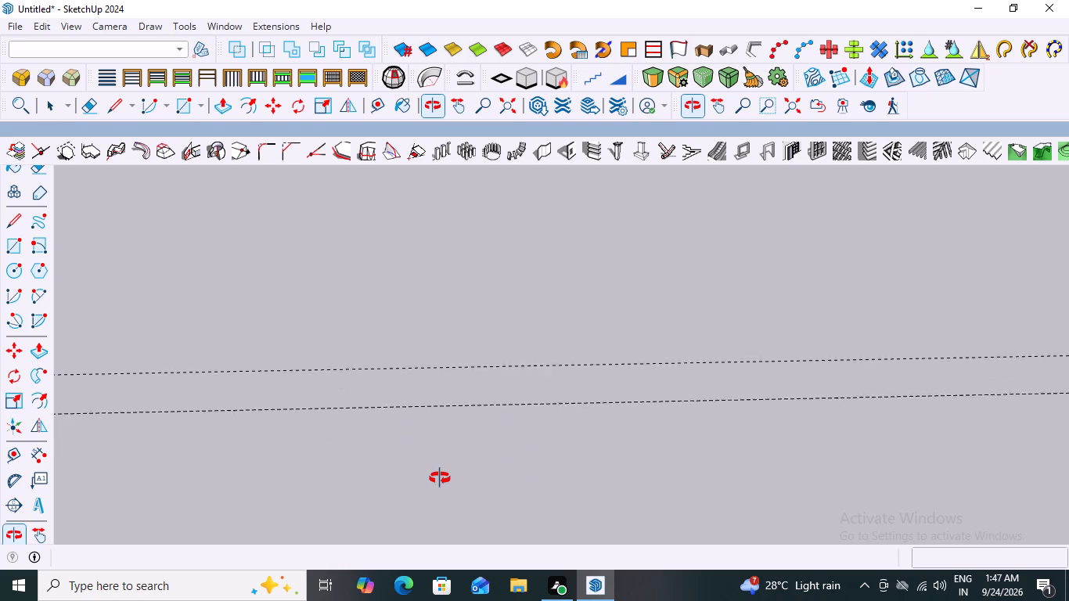
{"action": "scroll", "coordinate": [440, 478], "scroll_direction": "up", "scroll_amount": 8}
{"action": "scroll", "coordinate": [452, 434], "scroll_direction": "down", "scroll_amount": 10}
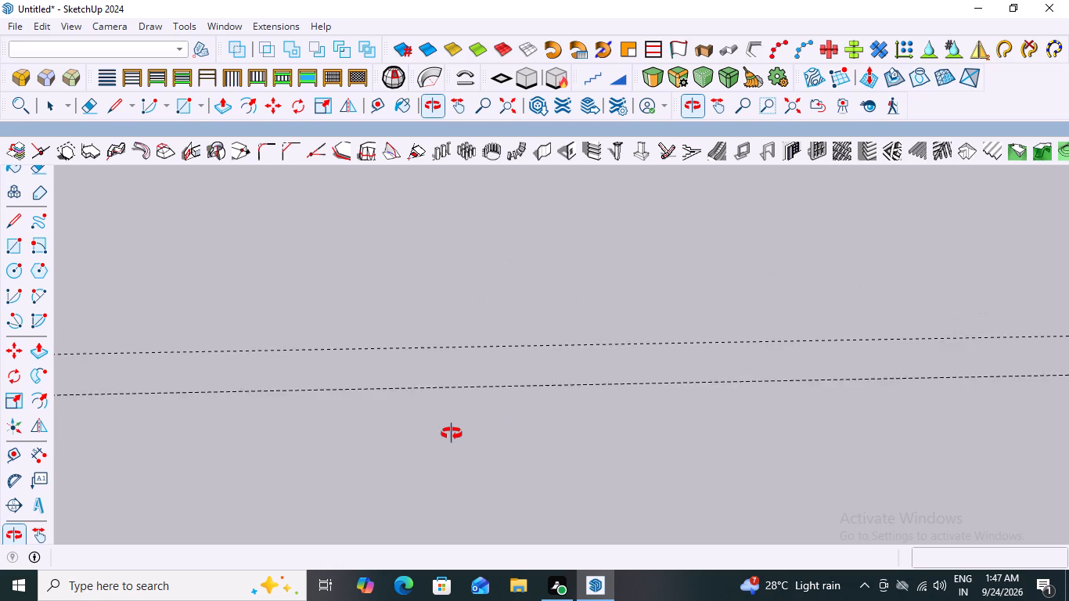
{"action": "scroll", "coordinate": [452, 434], "scroll_direction": "down", "scroll_amount": 2}
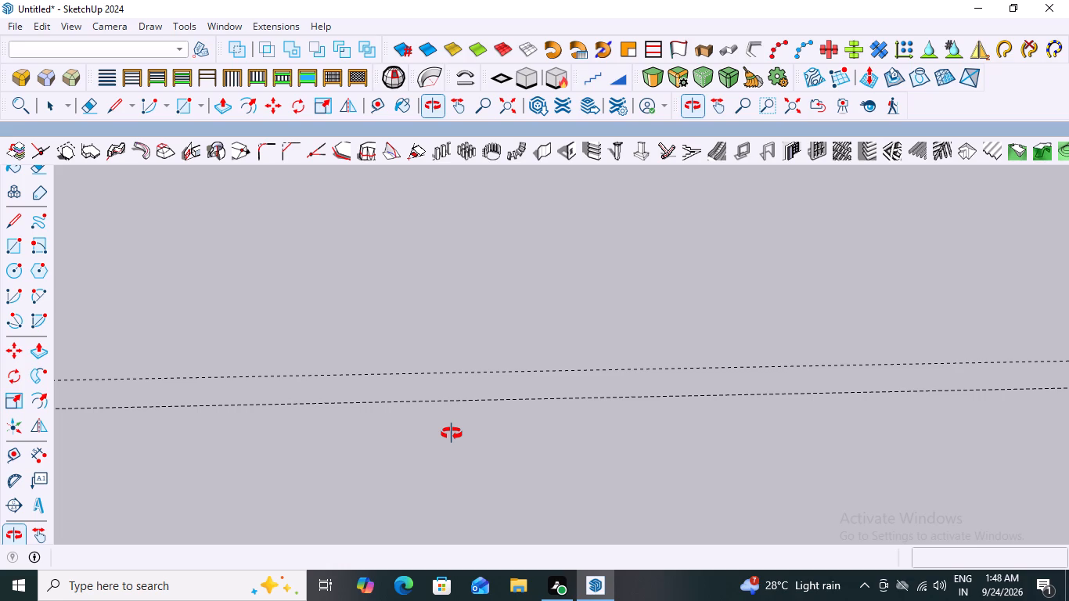
Place a freehand parallel guide along the red direction from the guide beside the green axis, farther away from that axis.
{"action": "key", "text": "space"}
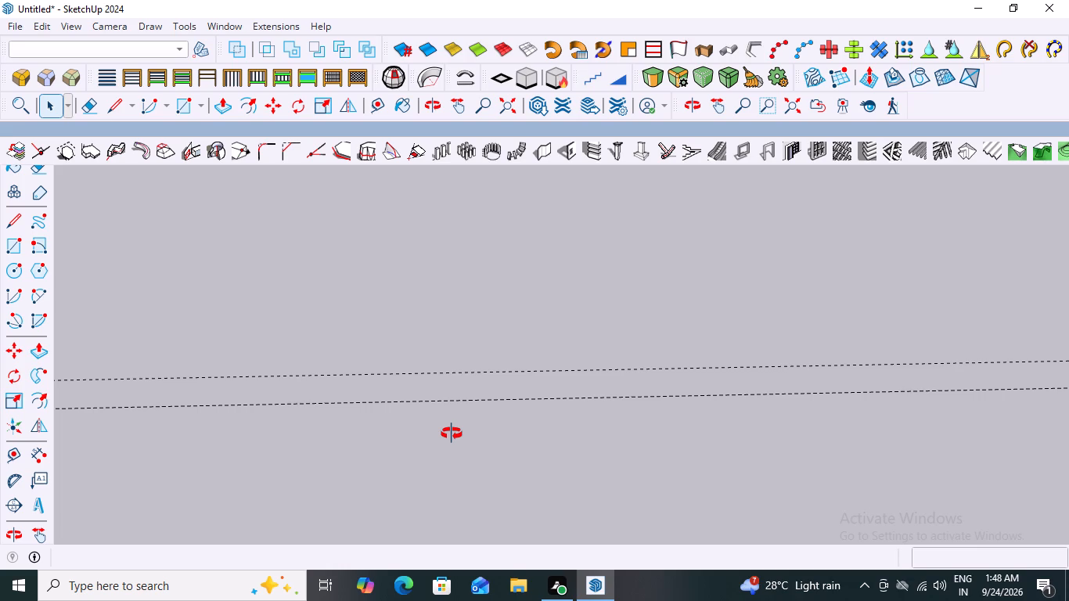
{"action": "key", "text": "t"}
{"action": "scroll", "coordinate": [351, 329], "scroll_direction": "down", "scroll_amount": 4}
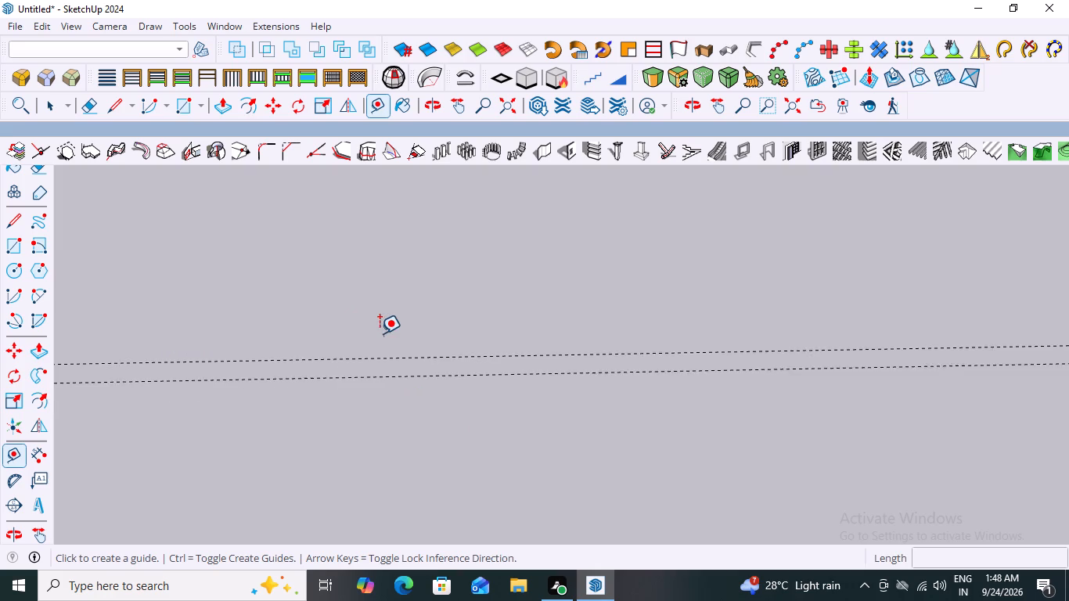
{"action": "scroll", "coordinate": [380, 333], "scroll_direction": "down", "scroll_amount": 20}
{"action": "scroll", "coordinate": [380, 333], "scroll_direction": "down", "scroll_amount": 20}
{"action": "scroll", "coordinate": [380, 333], "scroll_direction": "down", "scroll_amount": 2}
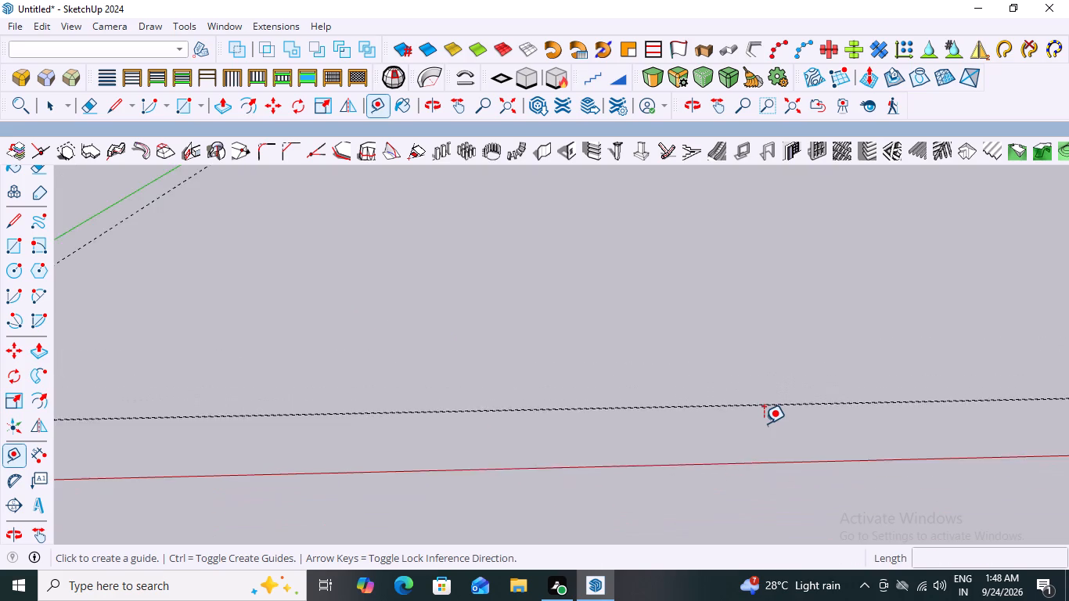
{"action": "scroll", "coordinate": [764, 423], "scroll_direction": "down", "scroll_amount": 9}
{"action": "scroll", "coordinate": [375, 441], "scroll_direction": "up", "scroll_amount": 8}
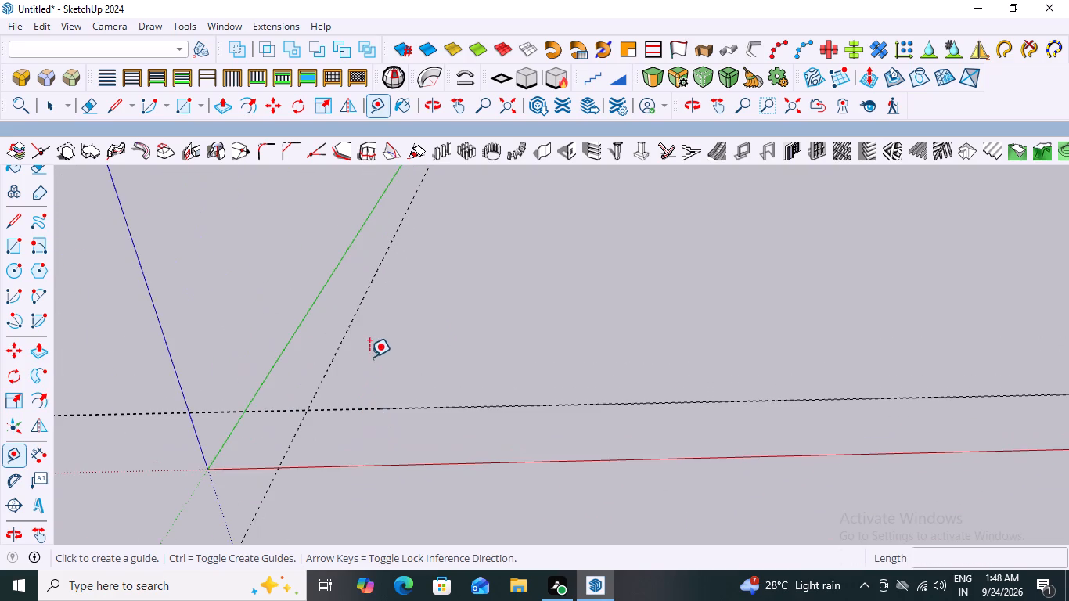
{"action": "left_click", "coordinate": [345, 322]}
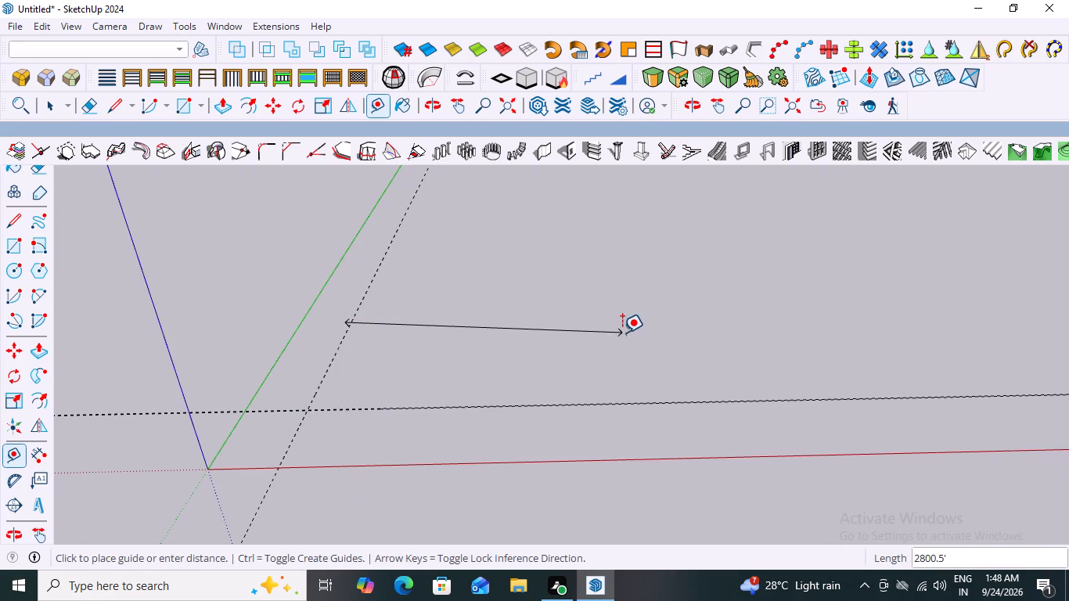
{"action": "key", "text": "space"}
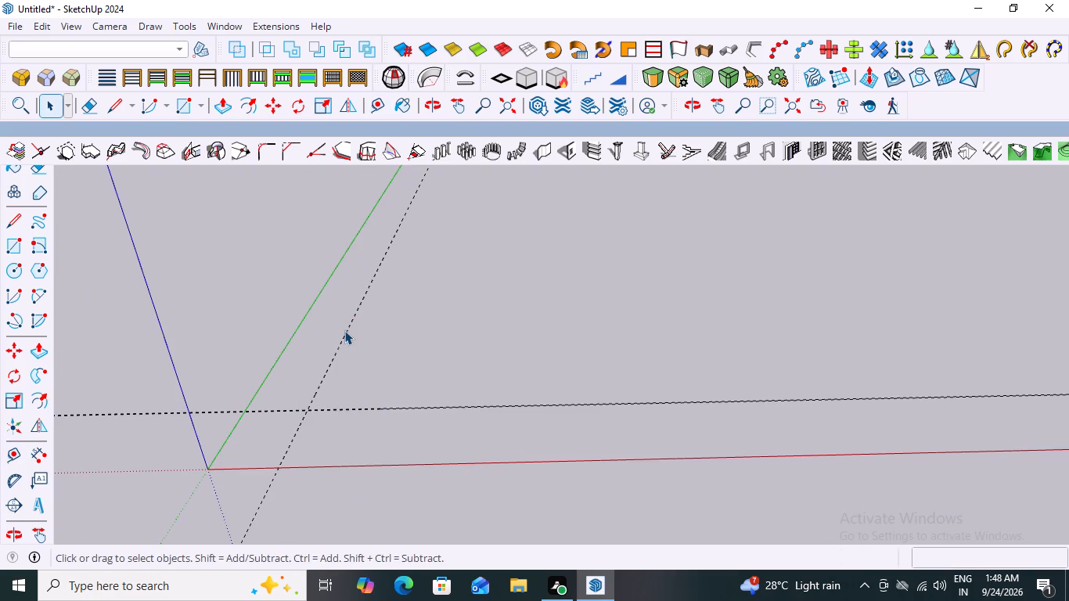
{"action": "key", "text": "t"}
{"action": "left_click", "coordinate": [350, 321]}
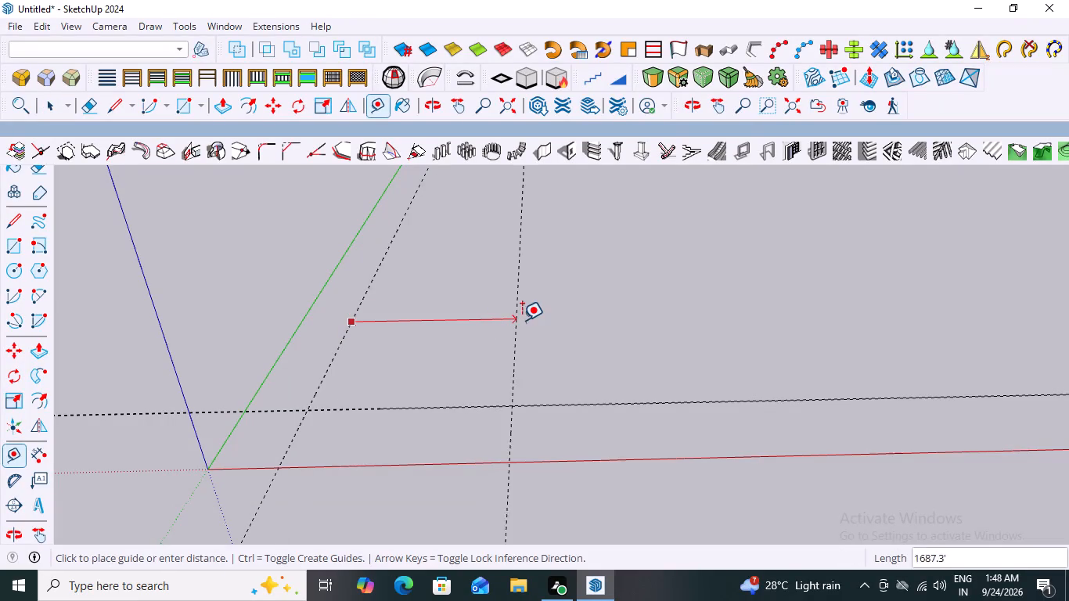
{"action": "left_click", "coordinate": [545, 319]}
Delete the original guide beside the green axis, keeping the newly placed one farther out.
{"action": "key", "text": "space"}
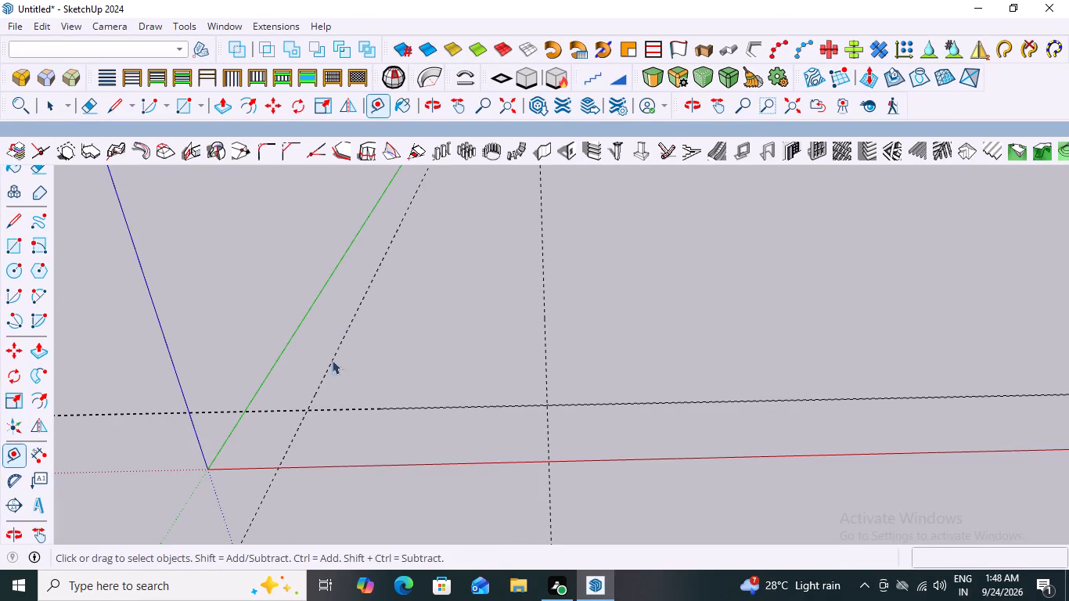
{"action": "left_click", "coordinate": [315, 384]}
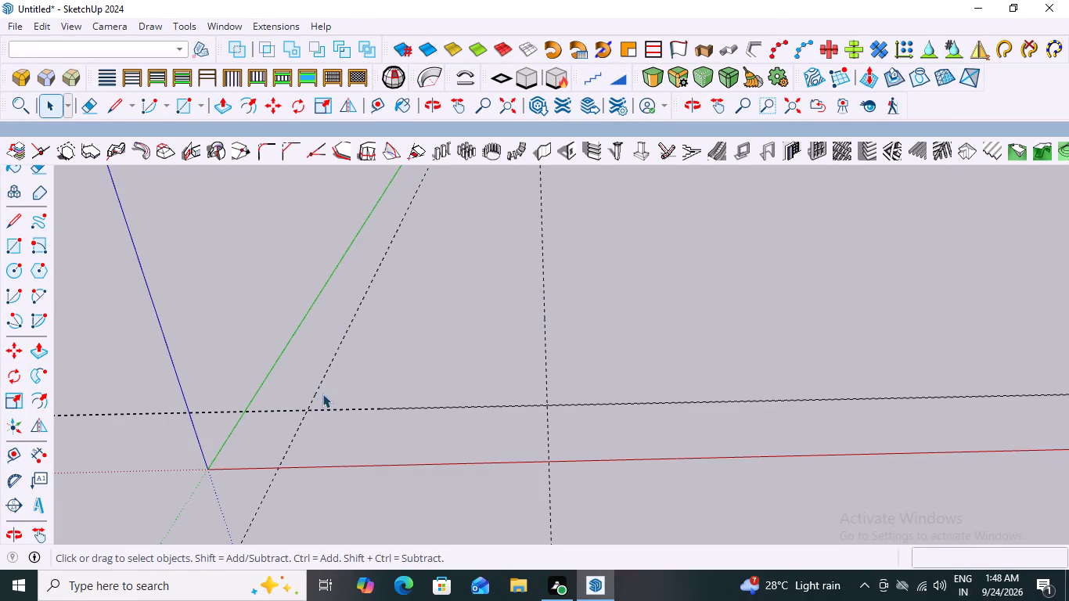
{"action": "double_click", "coordinate": [316, 390]}
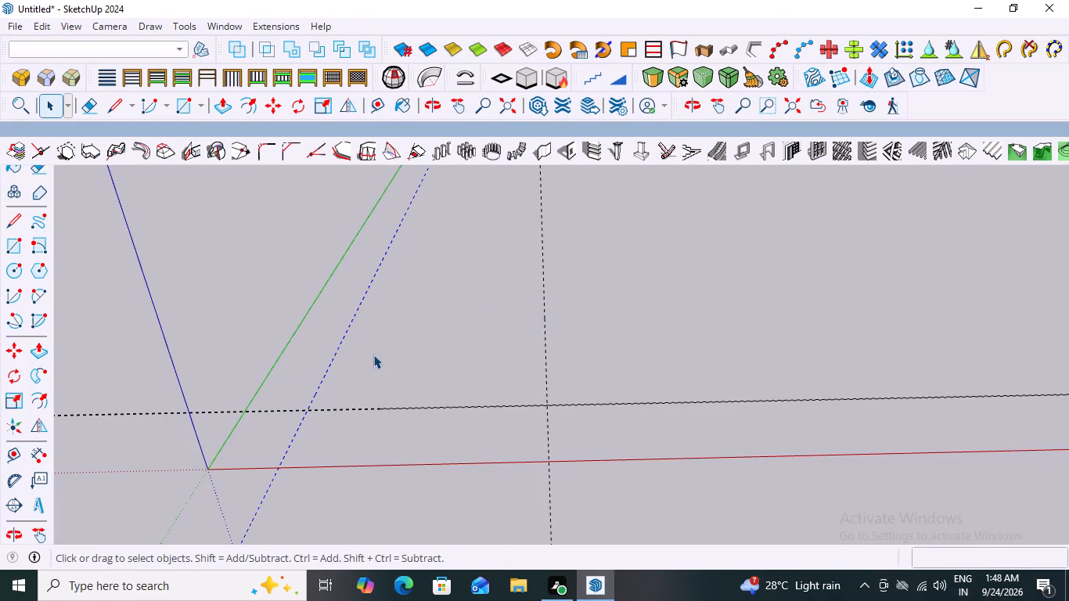
{"action": "key", "text": "Delete"}
Examine the remaining guide beside the green axis in relation to the guides along the red axis.
{"action": "scroll", "coordinate": [591, 419], "scroll_direction": "up", "scroll_amount": 9}
{"action": "middle_click_drag", "start_coordinate": [563, 455], "coordinate": [533, 538]}
{"action": "scroll", "coordinate": [533, 538], "scroll_direction": "down", "scroll_amount": 20}
{"action": "scroll", "coordinate": [533, 538], "scroll_direction": "down", "scroll_amount": 10}
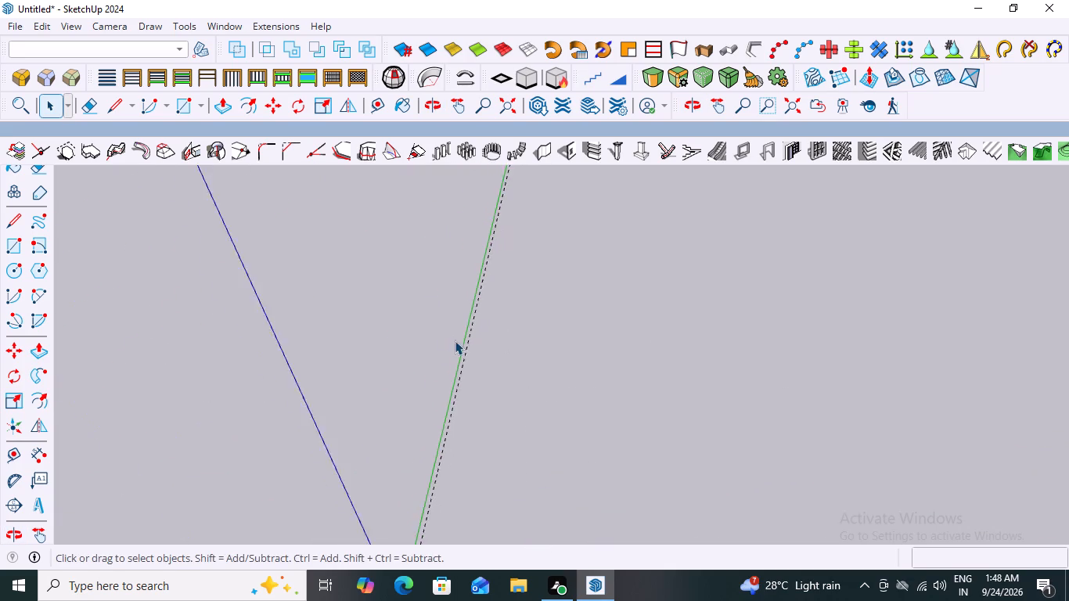
{"action": "scroll", "coordinate": [455, 340], "scroll_direction": "down", "scroll_amount": 7}
{"action": "middle_click_drag", "start_coordinate": [531, 487], "coordinate": [573, 471]}
{"action": "scroll", "coordinate": [573, 471], "scroll_direction": "up", "scroll_amount": 3}
{"action": "middle_click_drag", "start_coordinate": [546, 491], "coordinate": [560, 304]}
{"action": "scroll", "coordinate": [561, 303], "scroll_direction": "down", "scroll_amount": 8}
{"action": "scroll", "coordinate": [549, 438], "scroll_direction": "up", "scroll_amount": 20}
{"action": "scroll", "coordinate": [549, 438], "scroll_direction": "up", "scroll_amount": 4}
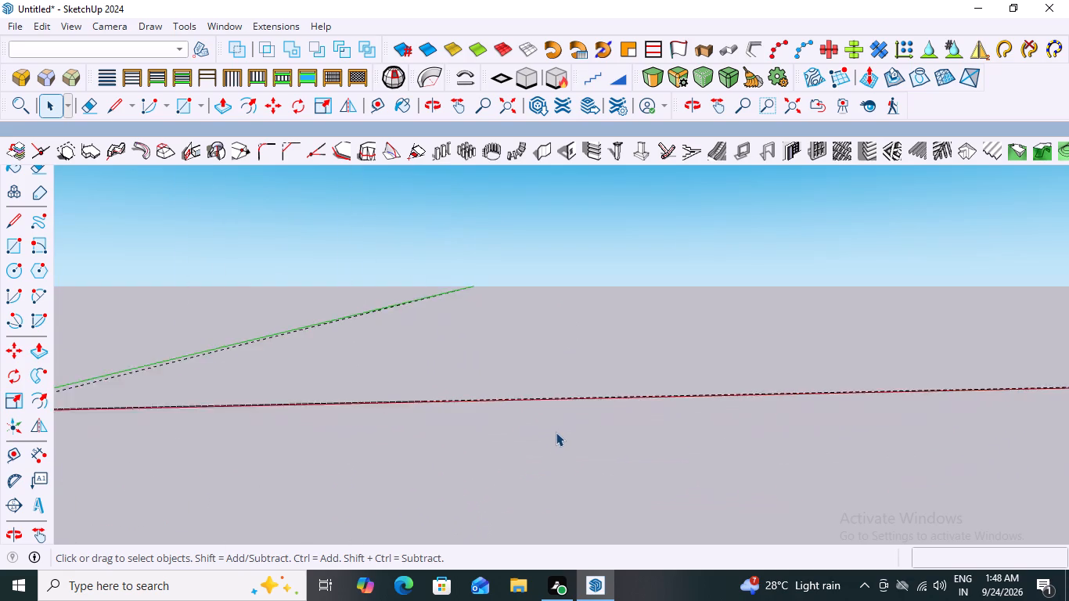
{"action": "scroll", "coordinate": [556, 432], "scroll_direction": "up", "scroll_amount": 3}
{"action": "middle_click_drag", "start_coordinate": [556, 431], "coordinate": [555, 463]}
{"action": "scroll", "coordinate": [555, 463], "scroll_direction": "down", "scroll_amount": 8}
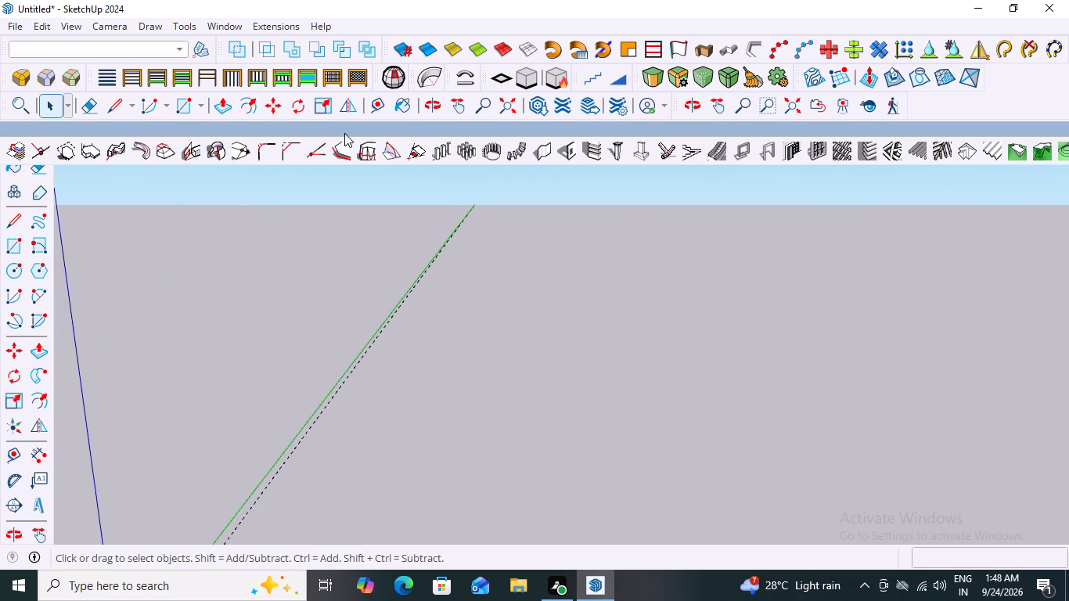
{"action": "left_click", "coordinate": [458, 102]}
{"action": "left_click_drag", "start_coordinate": [440, 329], "coordinate": [481, 232]}
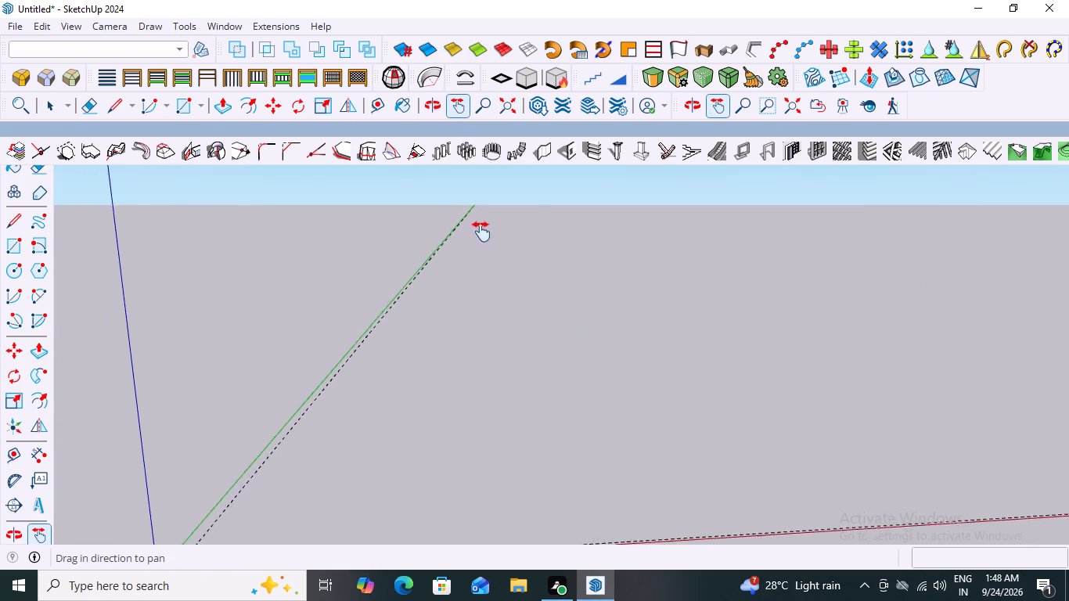
{"action": "left_click_drag", "start_coordinate": [481, 232], "coordinate": [504, 186]}
{"action": "scroll", "coordinate": [501, 496], "scroll_direction": "up", "scroll_amount": 8}
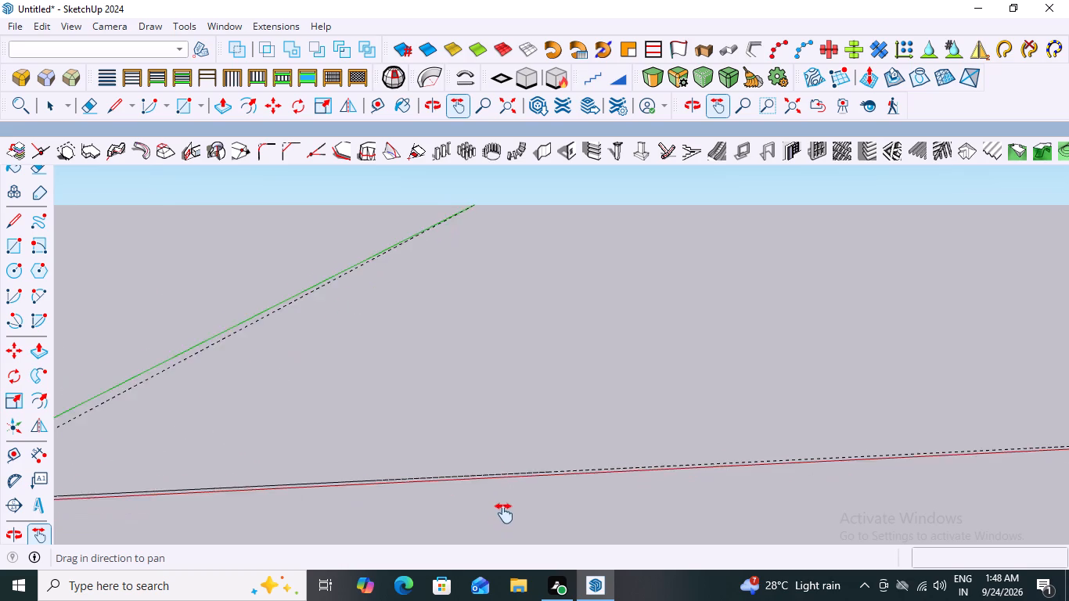
{"action": "scroll", "coordinate": [504, 513], "scroll_direction": "up", "scroll_amount": 3}
{"action": "scroll", "coordinate": [512, 409], "scroll_direction": "down", "scroll_amount": 7}
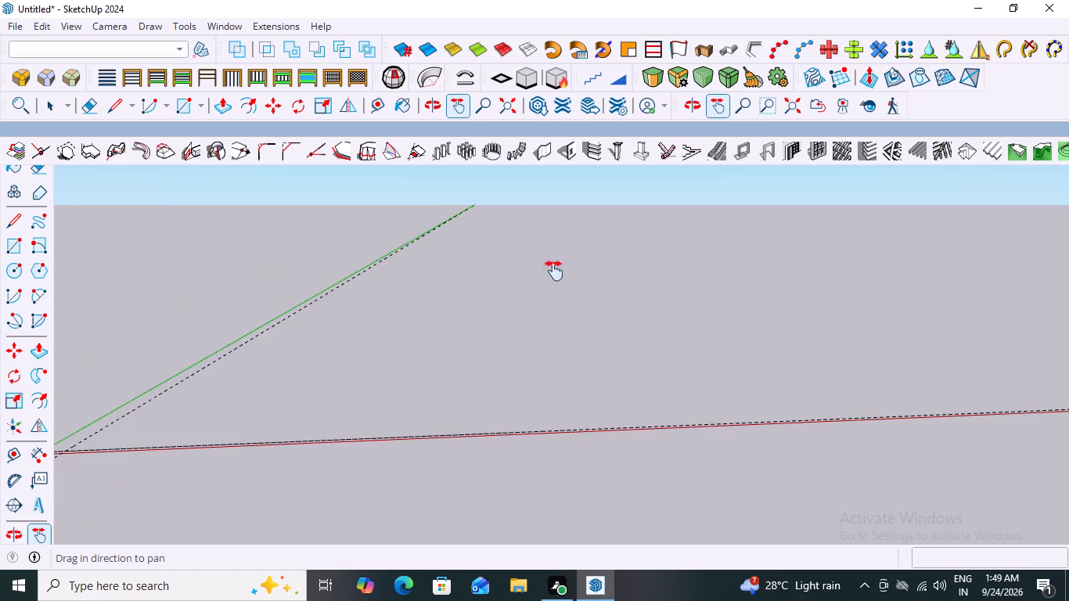
{"action": "scroll", "coordinate": [520, 396], "scroll_direction": "down", "scroll_amount": 15}
Examine the guides beside the red axis and their crossing with the guide beside the green axis near the origin.
{"action": "middle_click_drag", "start_coordinate": [533, 459], "coordinate": [541, 524]}
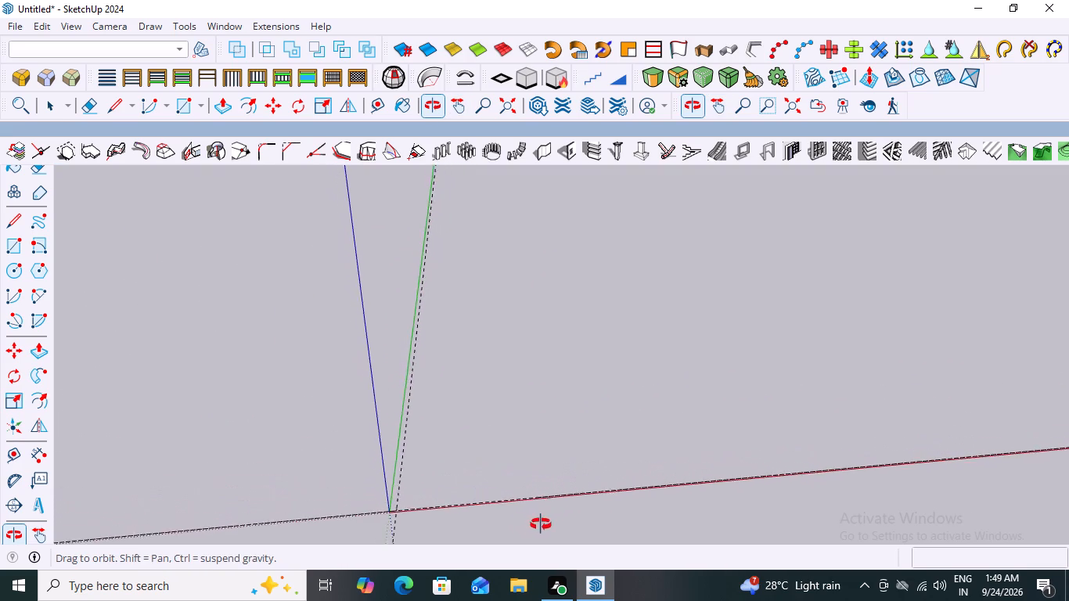
{"action": "middle_click_drag", "start_coordinate": [541, 524], "coordinate": [542, 527]}
{"action": "scroll", "coordinate": [542, 527], "scroll_direction": "up", "scroll_amount": 9}
{"action": "middle_click", "coordinate": [542, 527]}
{"action": "scroll", "coordinate": [542, 527], "scroll_direction": "up", "scroll_amount": 8}
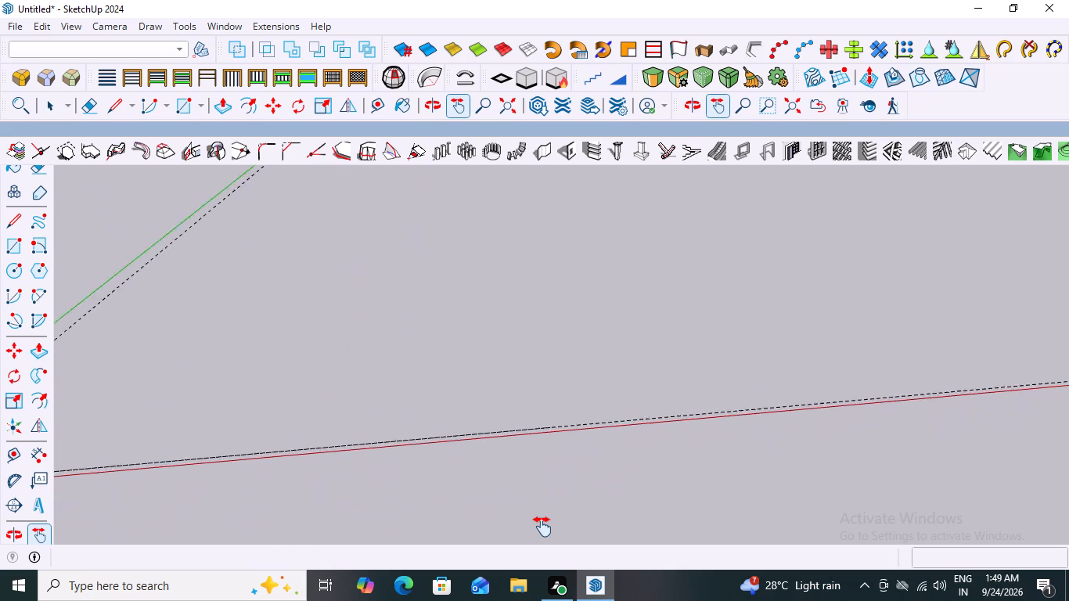
{"action": "scroll", "coordinate": [542, 527], "scroll_direction": "up", "scroll_amount": 1}
{"action": "scroll", "coordinate": [412, 470], "scroll_direction": "up", "scroll_amount": 13}
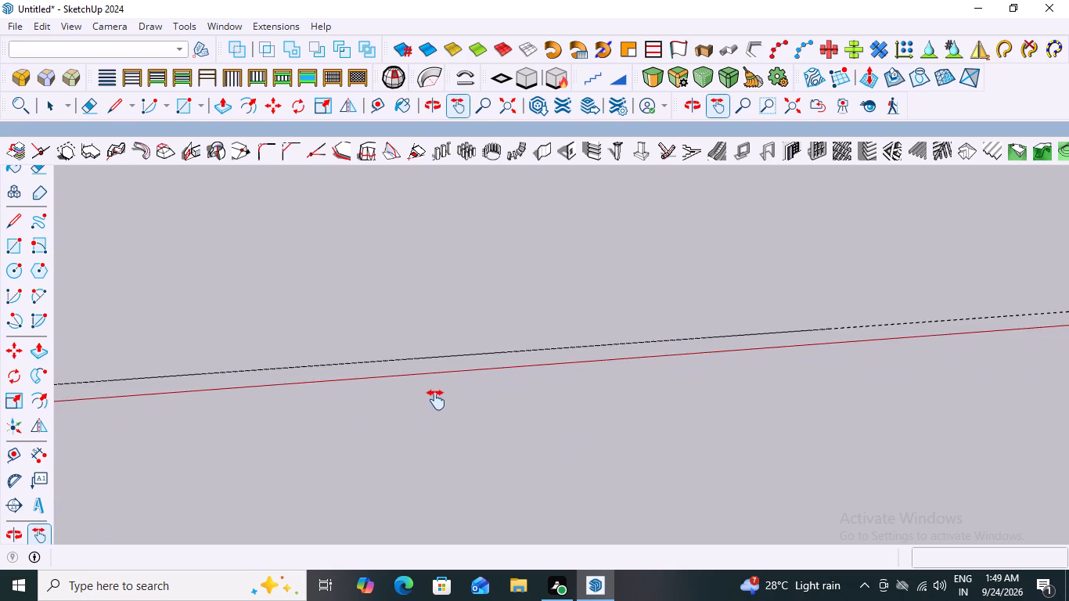
{"action": "scroll", "coordinate": [436, 400], "scroll_direction": "up", "scroll_amount": 13}
{"action": "scroll", "coordinate": [455, 369], "scroll_direction": "down", "scroll_amount": 13}
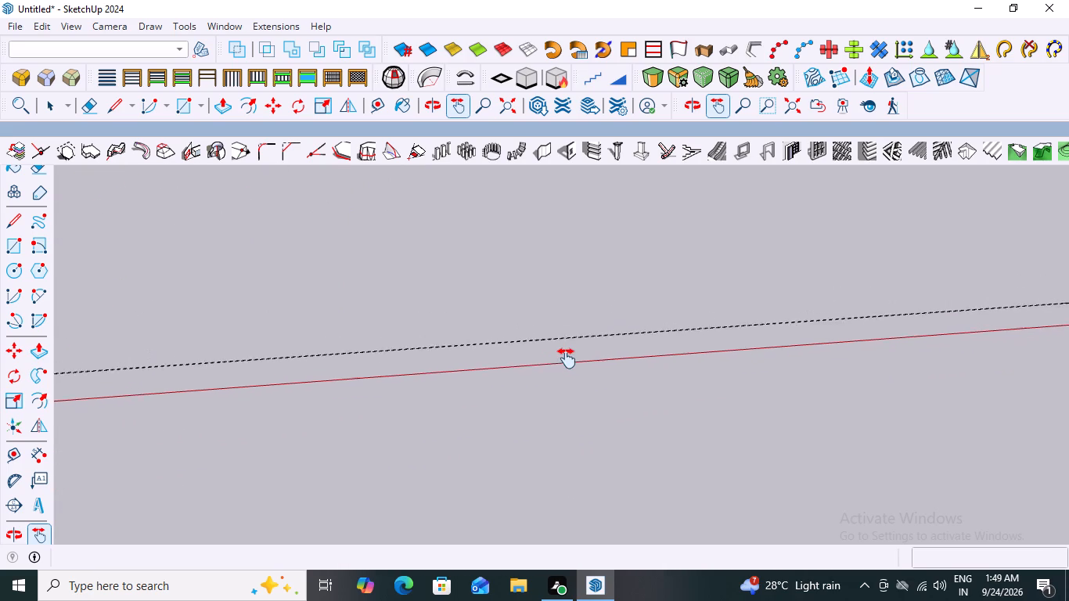
{"action": "scroll", "coordinate": [567, 358], "scroll_direction": "down", "scroll_amount": 20}
{"action": "scroll", "coordinate": [567, 358], "scroll_direction": "down", "scroll_amount": 6}
{"action": "scroll", "coordinate": [246, 415], "scroll_direction": "up", "scroll_amount": 19}
{"action": "scroll", "coordinate": [142, 361], "scroll_direction": "up", "scroll_amount": 1}
{"action": "middle_click_drag", "start_coordinate": [178, 383], "coordinate": [188, 390]}
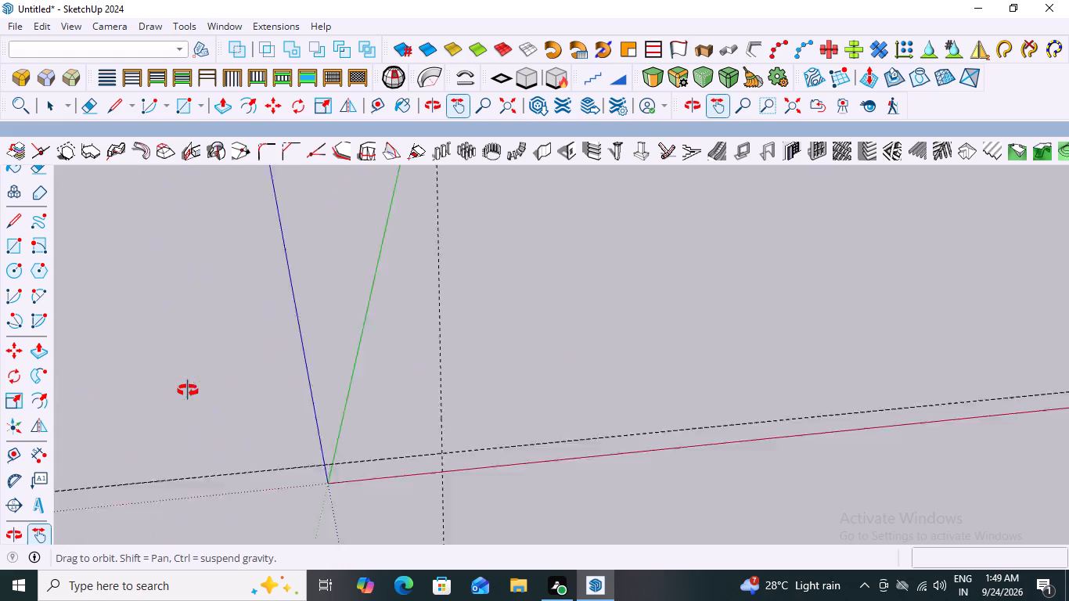
{"action": "middle_click_drag", "start_coordinate": [188, 390], "coordinate": [167, 383]}
{"action": "middle_click_drag", "start_coordinate": [200, 401], "coordinate": [211, 410]}
{"action": "scroll", "coordinate": [269, 390], "scroll_direction": "down", "scroll_amount": 8}
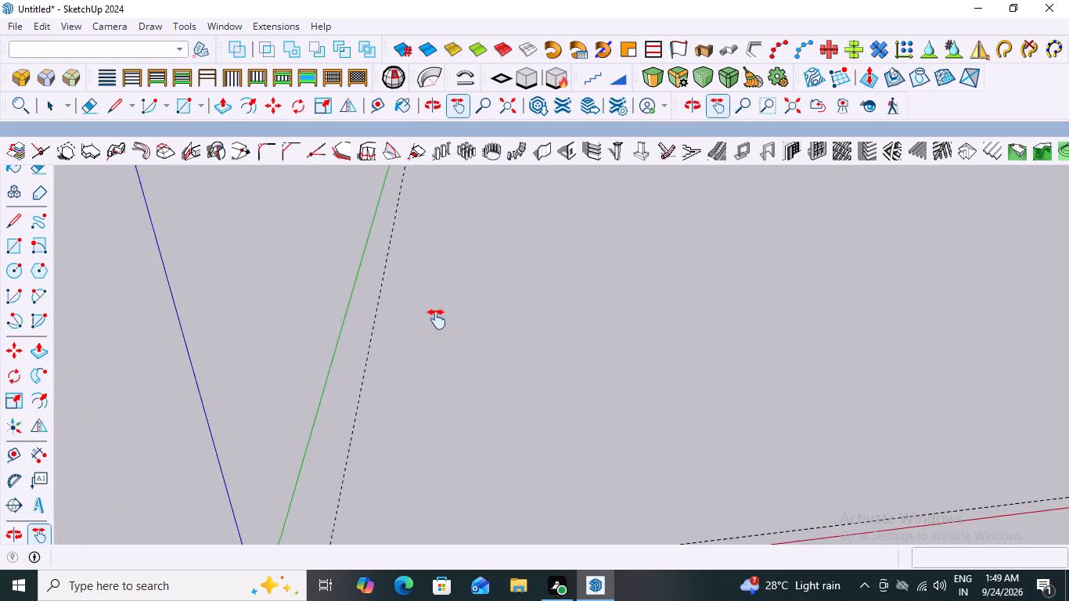
Undo the earlier guide placements and deletion until only the bare axes are left.
{"action": "scroll", "coordinate": [437, 319], "scroll_direction": "down", "scroll_amount": 12}
{"action": "scroll", "coordinate": [427, 423], "scroll_direction": "up", "scroll_amount": 8}
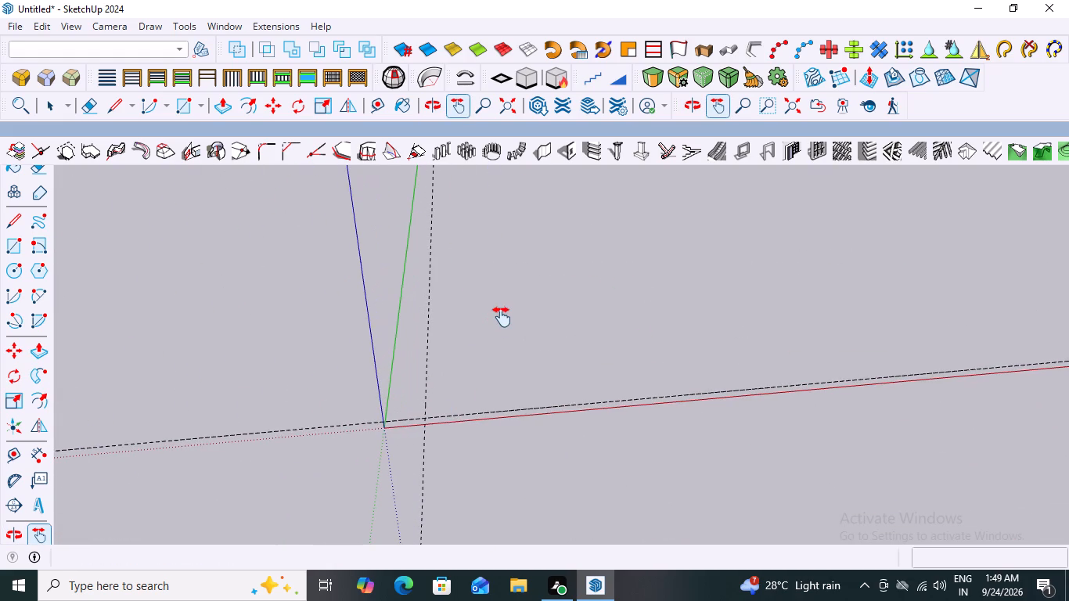
{"action": "key", "text": "space"}
{"action": "key", "text": "ctrl+z"}
{"action": "key", "text": "ctrl+z"}
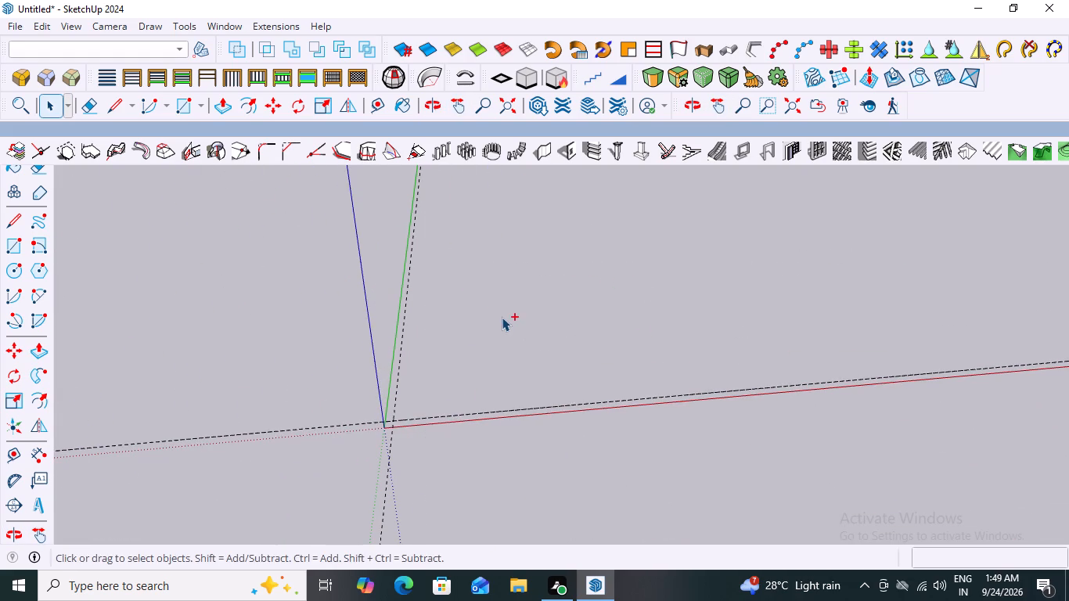
{"action": "key", "text": "ctrl+z"}
{"action": "key", "text": "ctrl+z"}
{"action": "key", "text": "ctrl+z"}
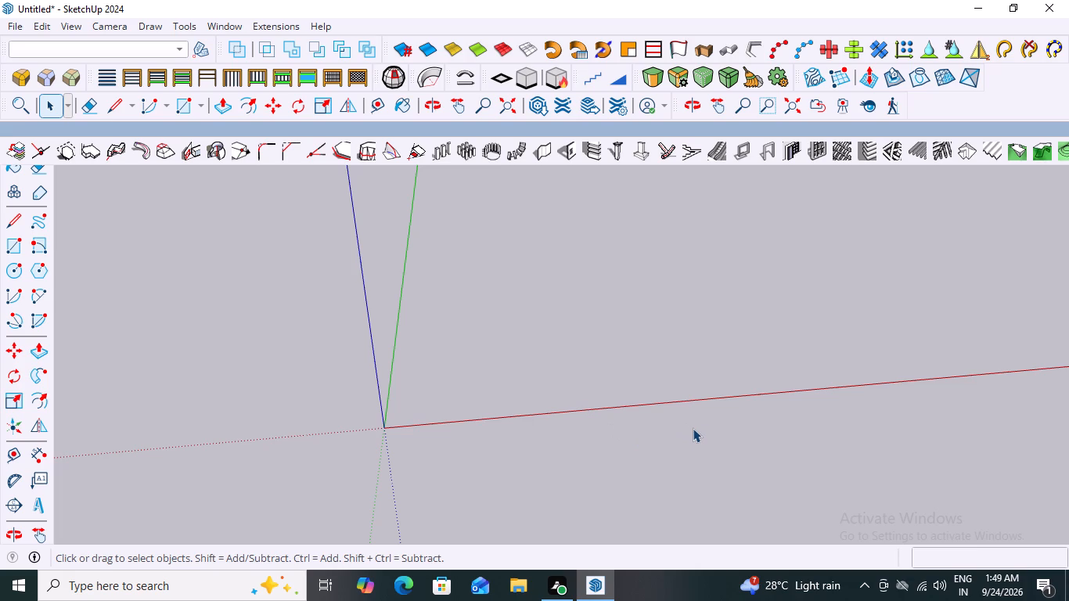
Place freehand guides parallel to the red axis, about 15104' away, and parallel to the green axis, about 20488' away.
{"action": "key", "text": "t"}
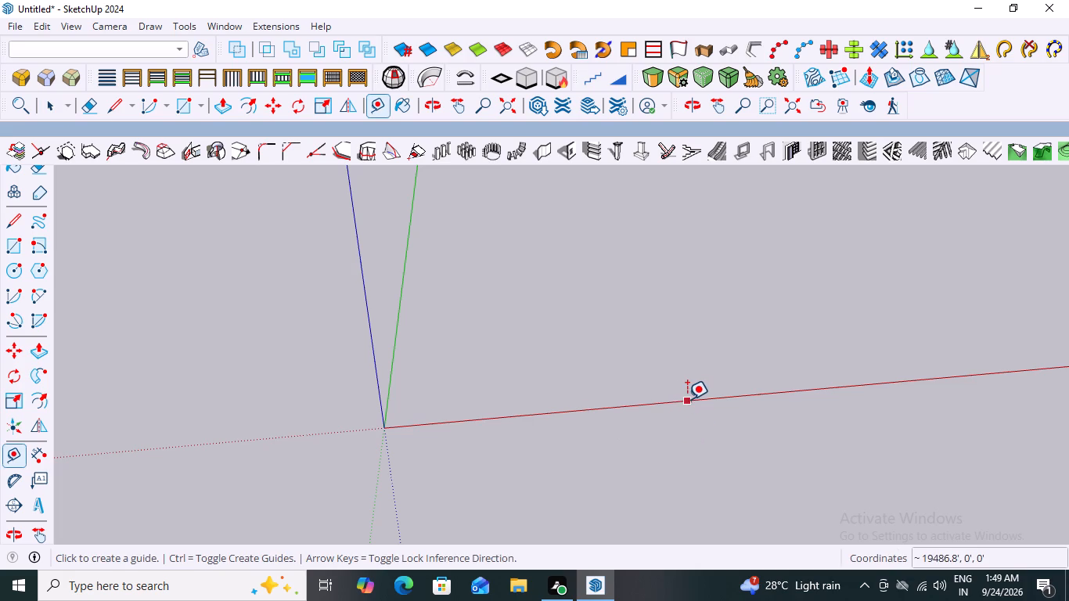
{"action": "left_click", "coordinate": [687, 399]}
{"action": "left_click", "coordinate": [682, 304]}
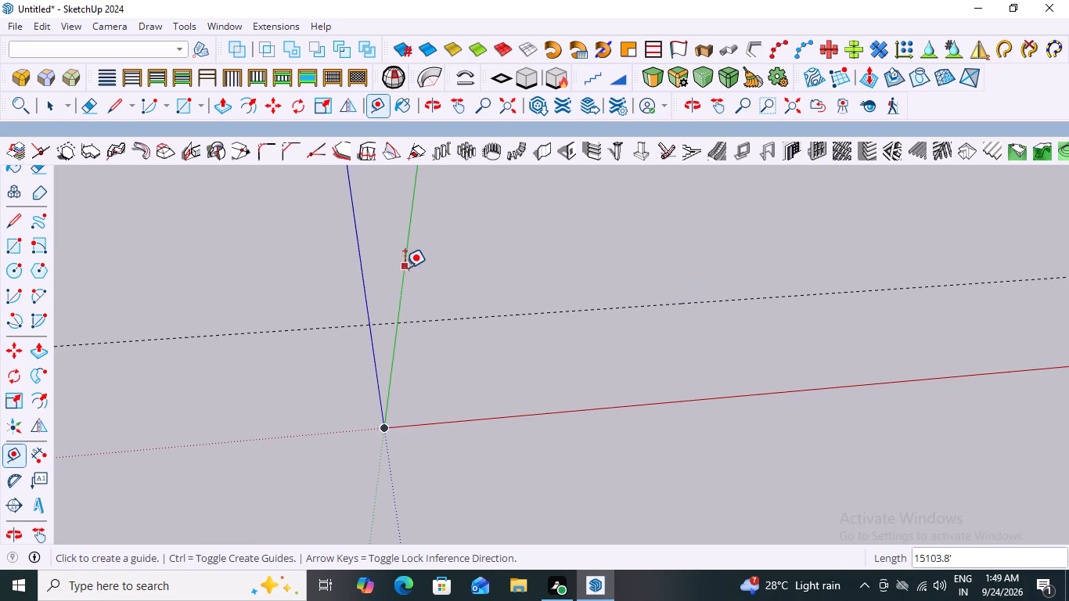
{"action": "left_click", "coordinate": [403, 265]}
{"action": "left_click", "coordinate": [617, 268]}
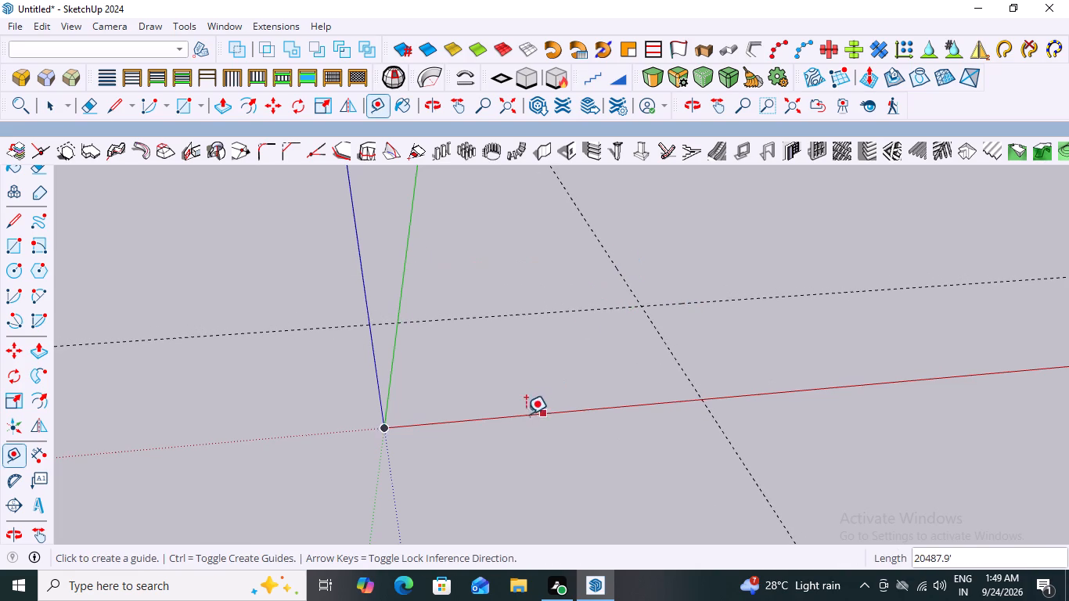
{"action": "key", "text": "space"}
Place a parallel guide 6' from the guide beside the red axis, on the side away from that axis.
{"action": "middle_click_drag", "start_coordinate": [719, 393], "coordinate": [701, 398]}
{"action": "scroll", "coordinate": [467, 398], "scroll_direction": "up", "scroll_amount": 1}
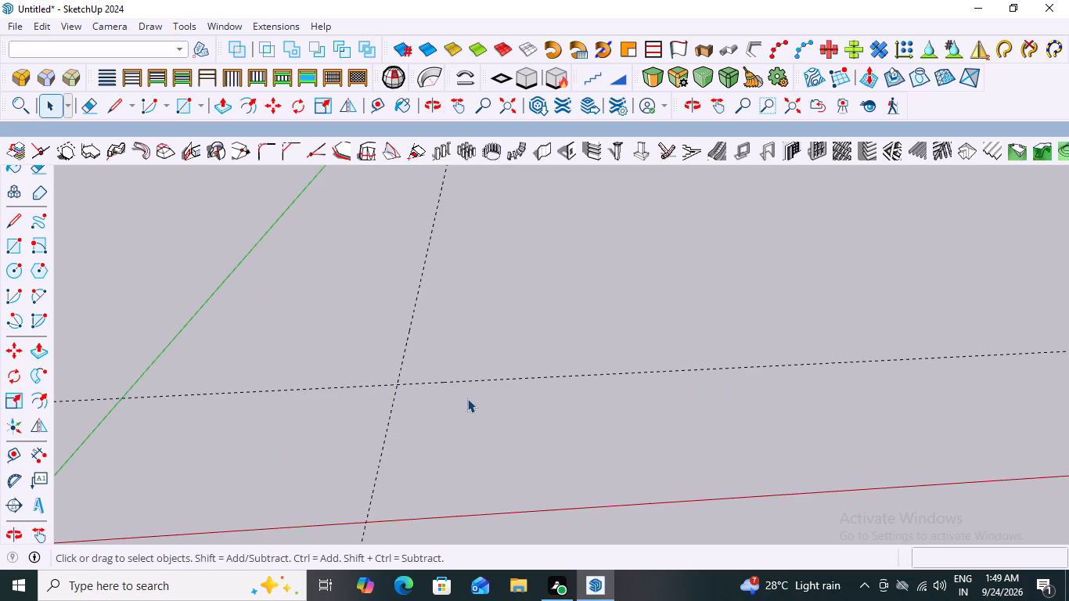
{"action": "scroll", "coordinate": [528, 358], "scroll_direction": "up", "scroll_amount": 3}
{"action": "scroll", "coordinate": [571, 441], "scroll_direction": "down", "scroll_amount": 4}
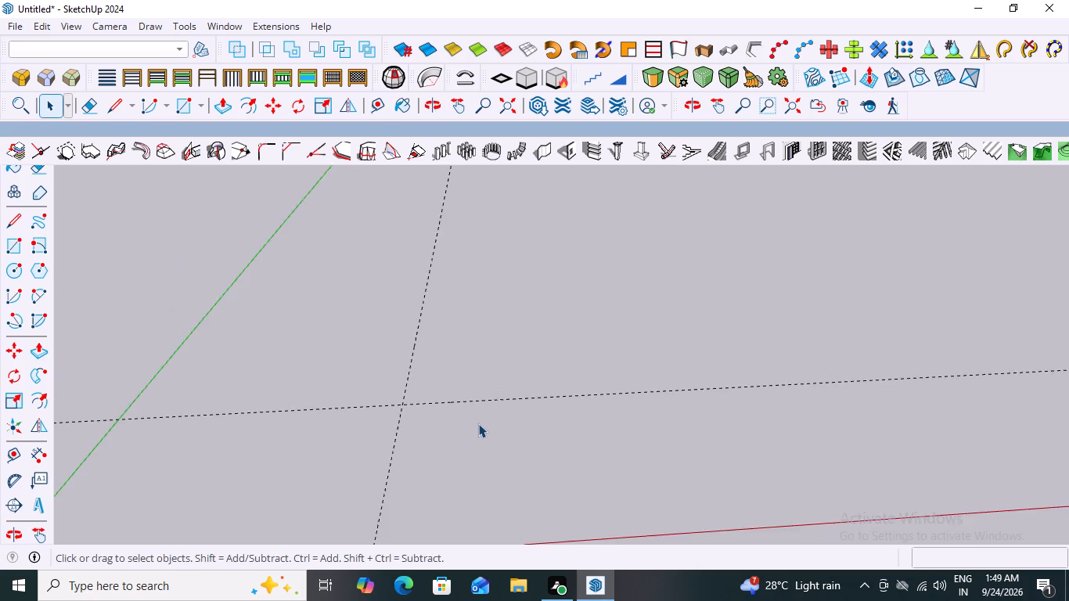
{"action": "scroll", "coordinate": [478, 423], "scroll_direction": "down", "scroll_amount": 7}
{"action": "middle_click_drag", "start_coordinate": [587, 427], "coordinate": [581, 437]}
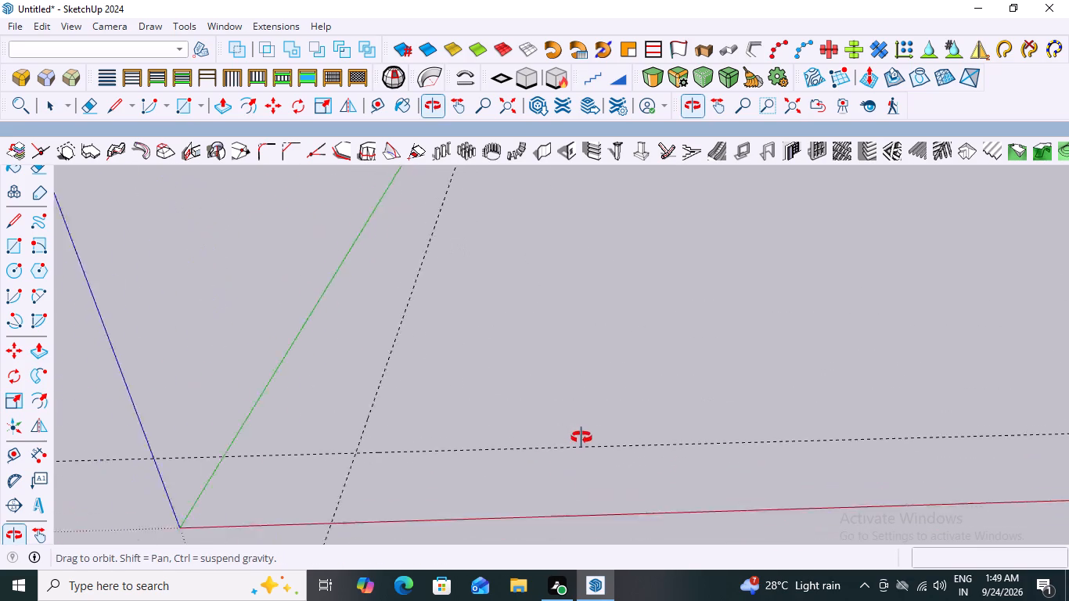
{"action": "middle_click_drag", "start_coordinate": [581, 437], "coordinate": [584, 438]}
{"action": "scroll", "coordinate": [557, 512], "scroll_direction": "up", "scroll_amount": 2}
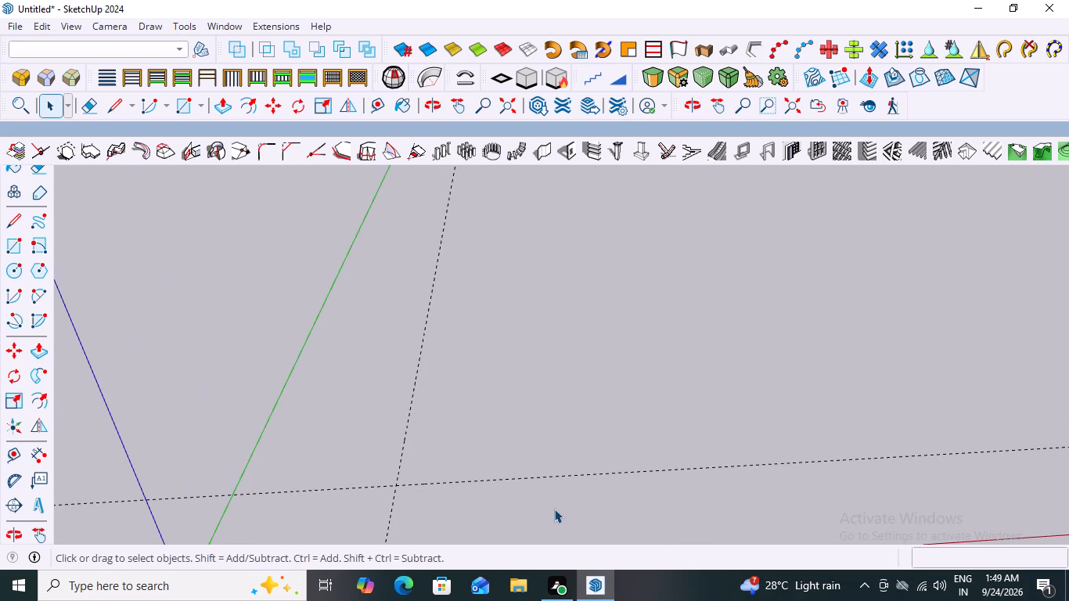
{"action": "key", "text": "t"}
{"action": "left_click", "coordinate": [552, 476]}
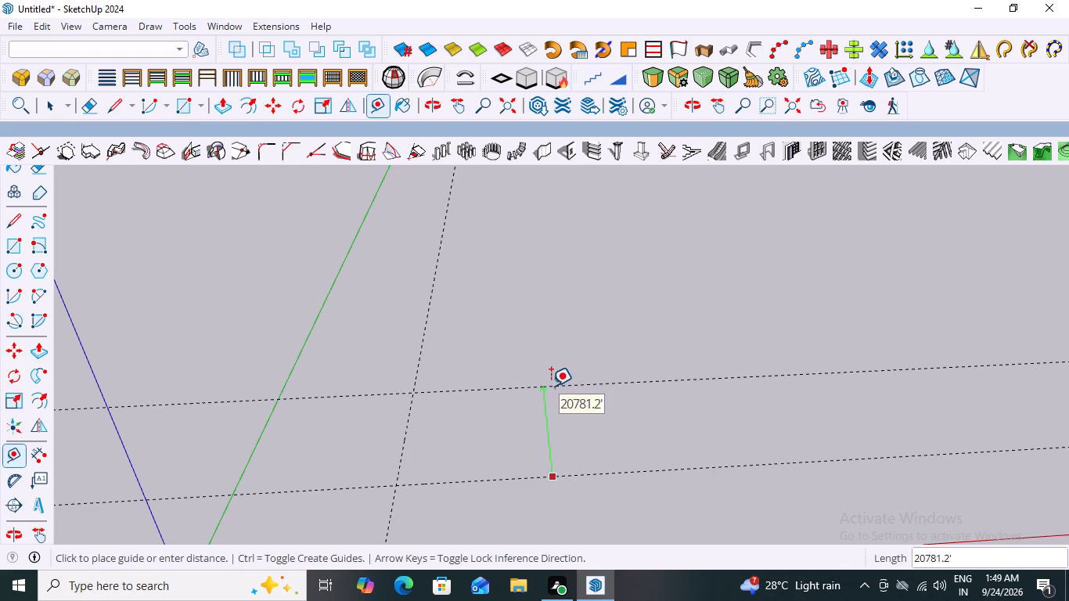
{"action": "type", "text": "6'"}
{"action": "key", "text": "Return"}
Examine the spacing between the guide beside the red axis and its 6' offset, up close and from farther away.
{"action": "scroll", "coordinate": [522, 493], "scroll_direction": "up", "scroll_amount": 8}
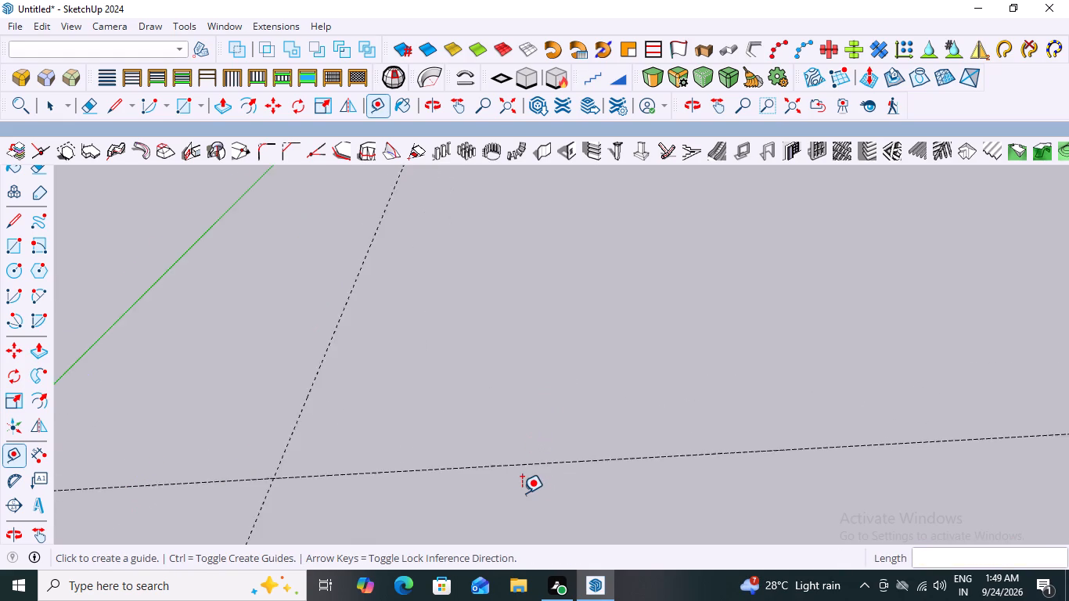
{"action": "scroll", "coordinate": [522, 493], "scroll_direction": "up", "scroll_amount": 14}
{"action": "scroll", "coordinate": [516, 439], "scroll_direction": "up", "scroll_amount": 8}
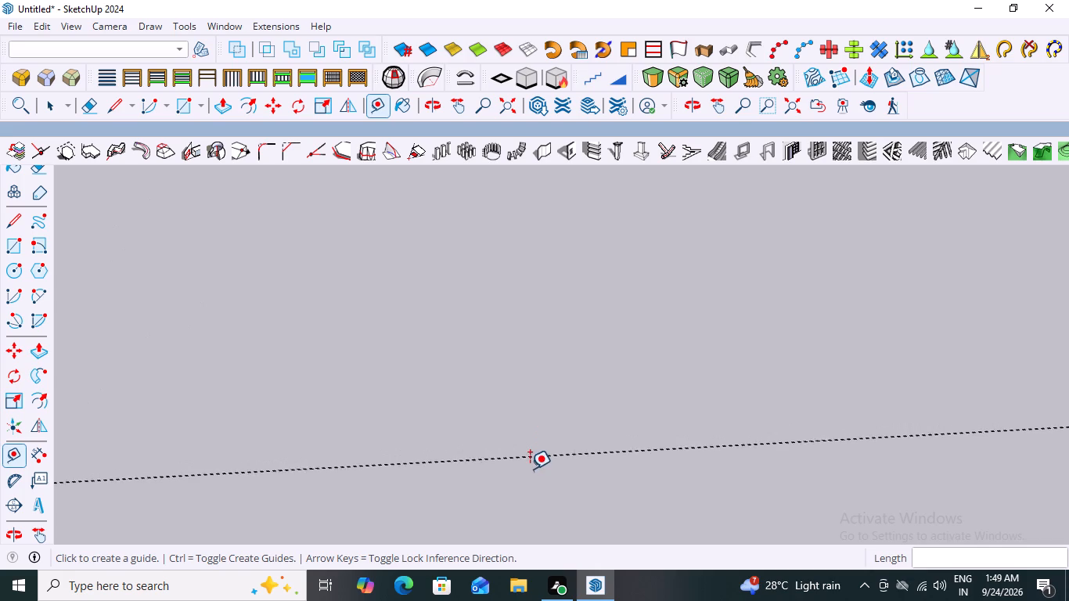
{"action": "scroll", "coordinate": [530, 469], "scroll_direction": "up", "scroll_amount": 20}
{"action": "scroll", "coordinate": [530, 469], "scroll_direction": "up", "scroll_amount": 12}
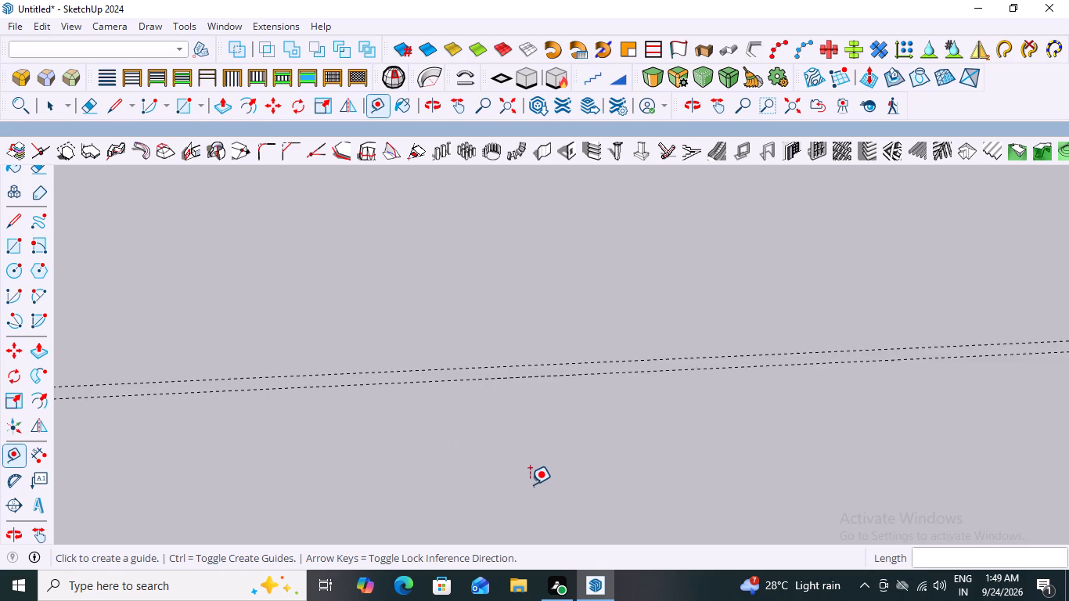
{"action": "scroll", "coordinate": [530, 484], "scroll_direction": "up", "scroll_amount": 9}
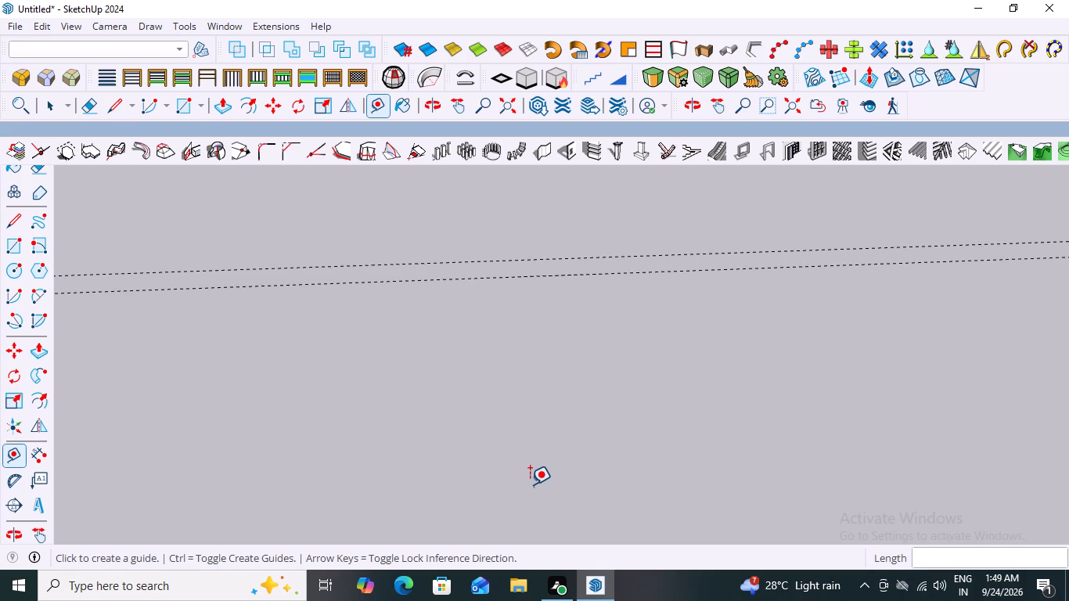
{"action": "scroll", "coordinate": [530, 484], "scroll_direction": "down", "scroll_amount": 20}
{"action": "scroll", "coordinate": [530, 484], "scroll_direction": "down", "scroll_amount": 3}
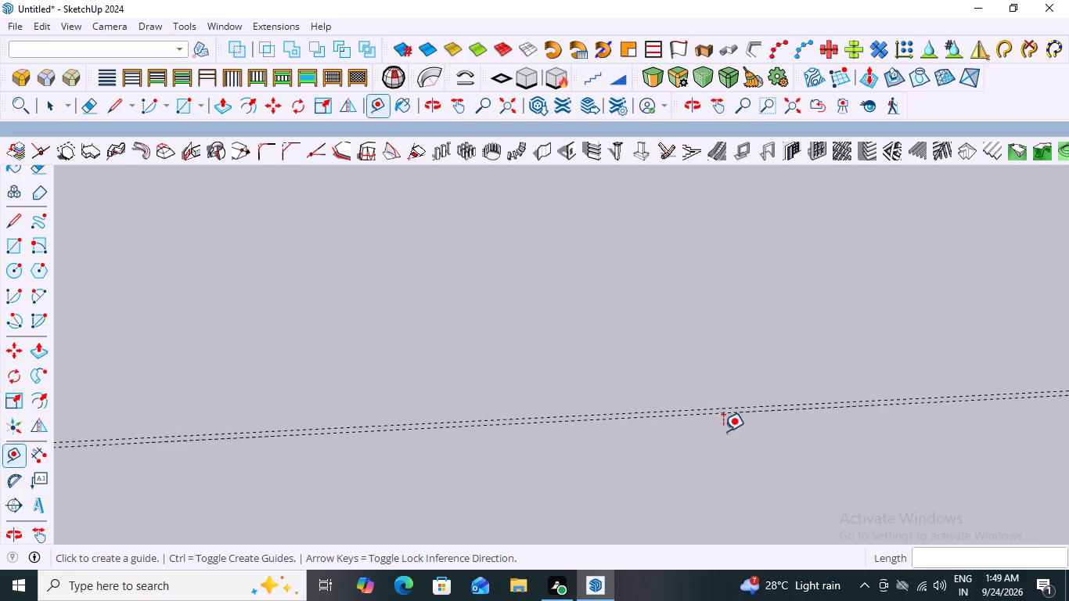
{"action": "scroll", "coordinate": [723, 431], "scroll_direction": "down", "scroll_amount": 20}
{"action": "scroll", "coordinate": [723, 431], "scroll_direction": "down", "scroll_amount": 9}
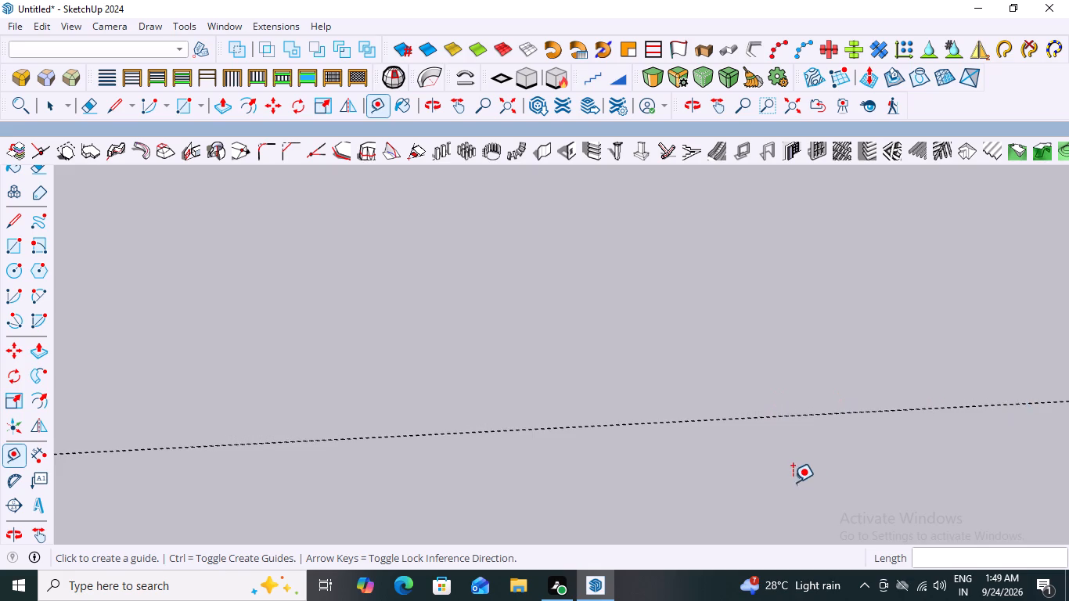
{"action": "scroll", "coordinate": [793, 482], "scroll_direction": "down", "scroll_amount": 19}
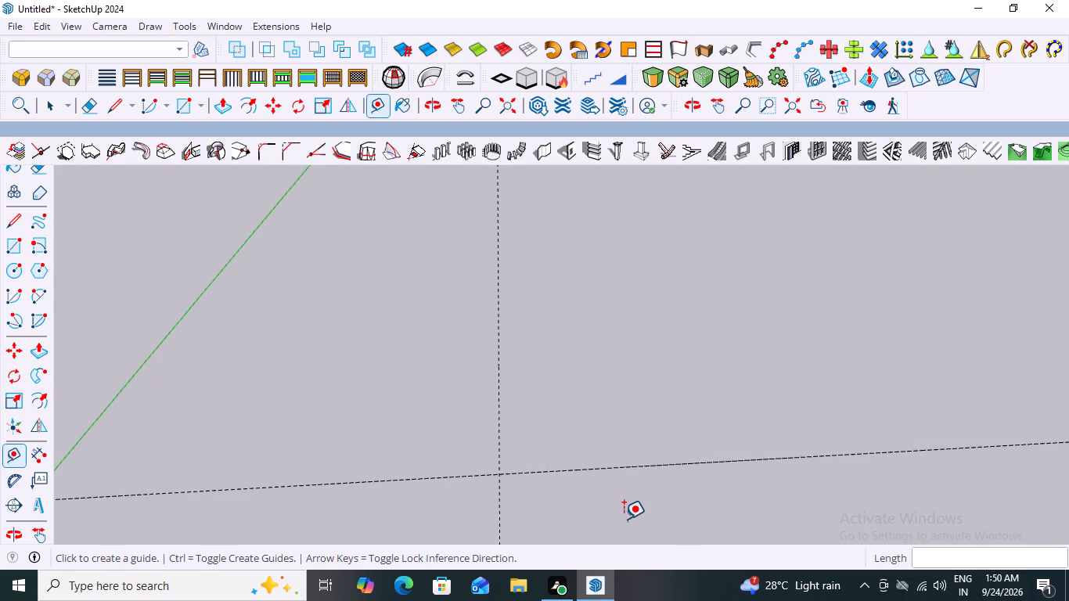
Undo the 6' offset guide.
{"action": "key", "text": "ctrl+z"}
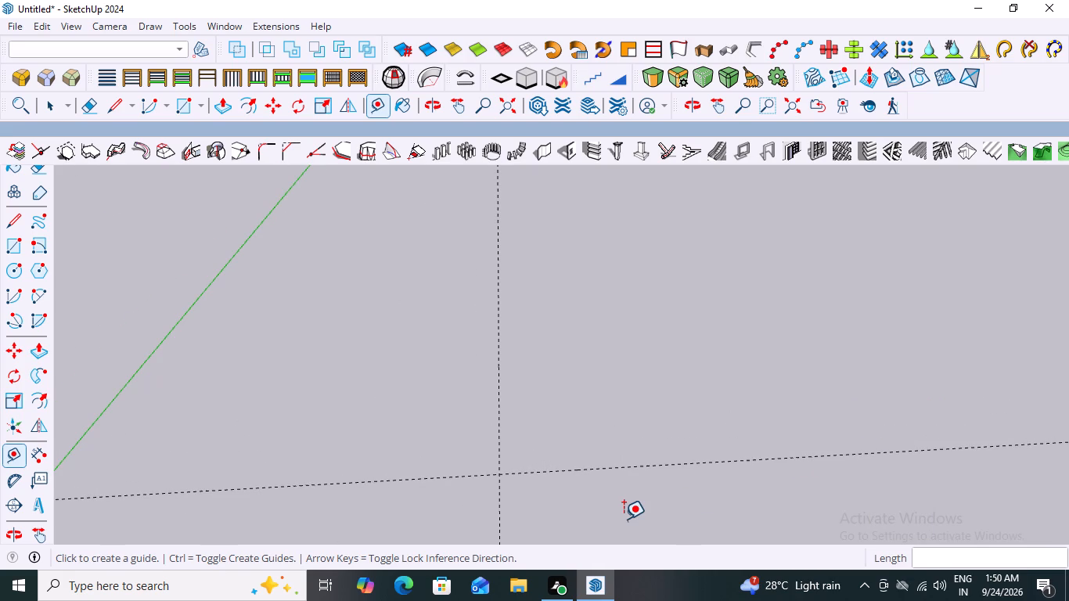
Place a second guide about 11231' outward from the guide beside the green axis, offset along the red direction.
{"action": "middle_click_drag", "start_coordinate": [595, 497], "coordinate": [584, 498]}
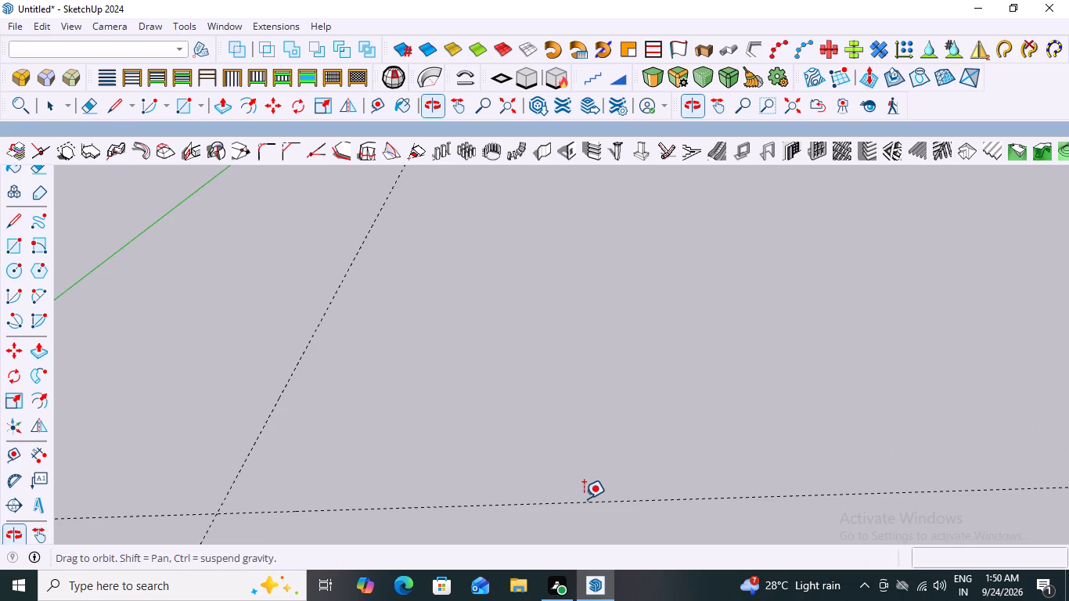
{"action": "scroll", "coordinate": [584, 498], "scroll_direction": "down", "scroll_amount": 8}
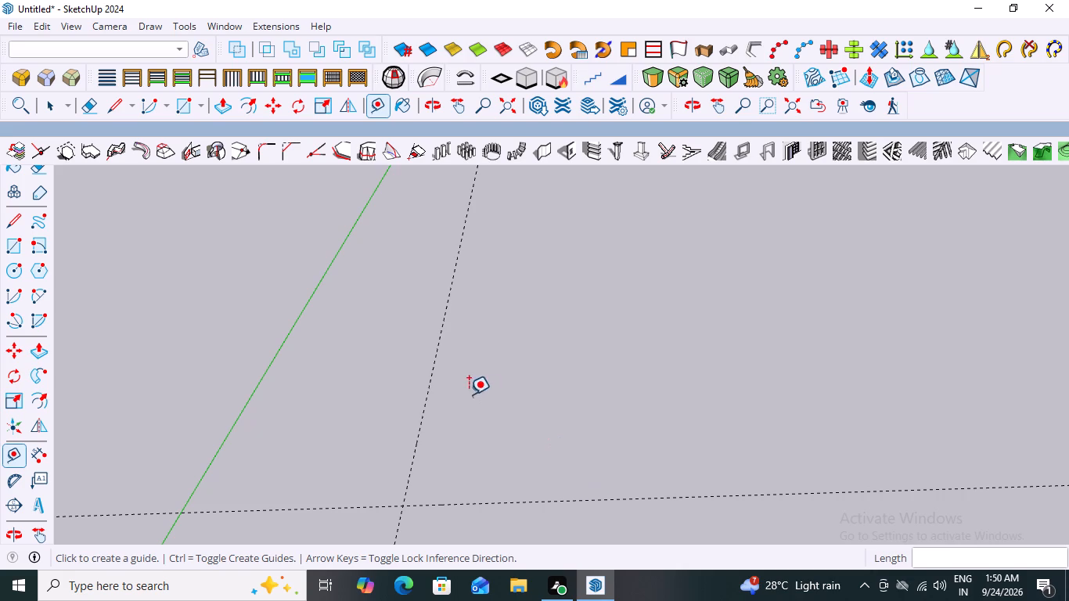
{"action": "left_click", "coordinate": [428, 390]}
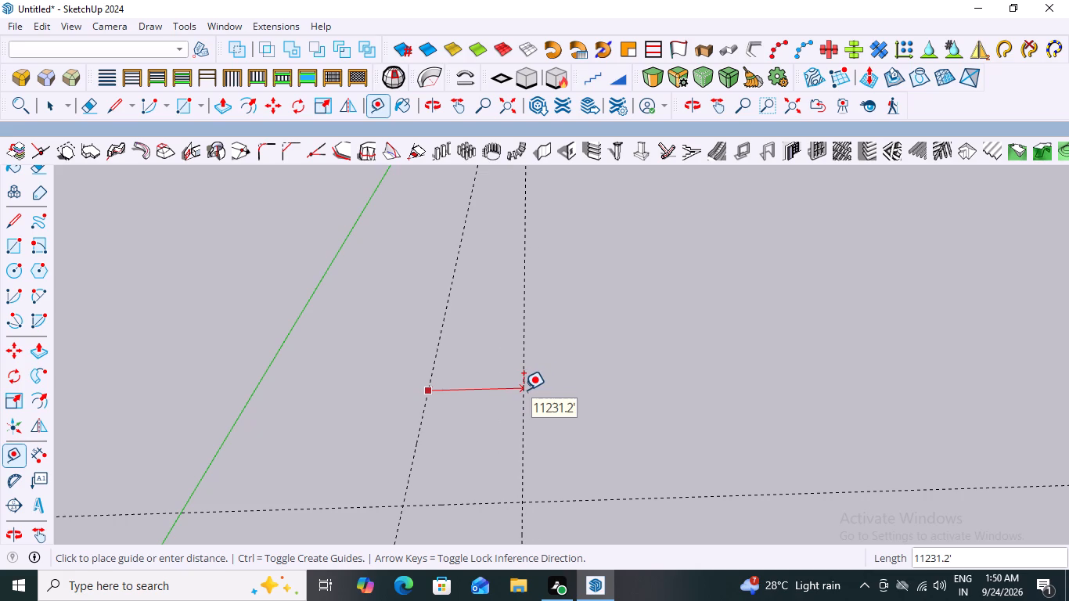
{"action": "left_click", "coordinate": [524, 390]}
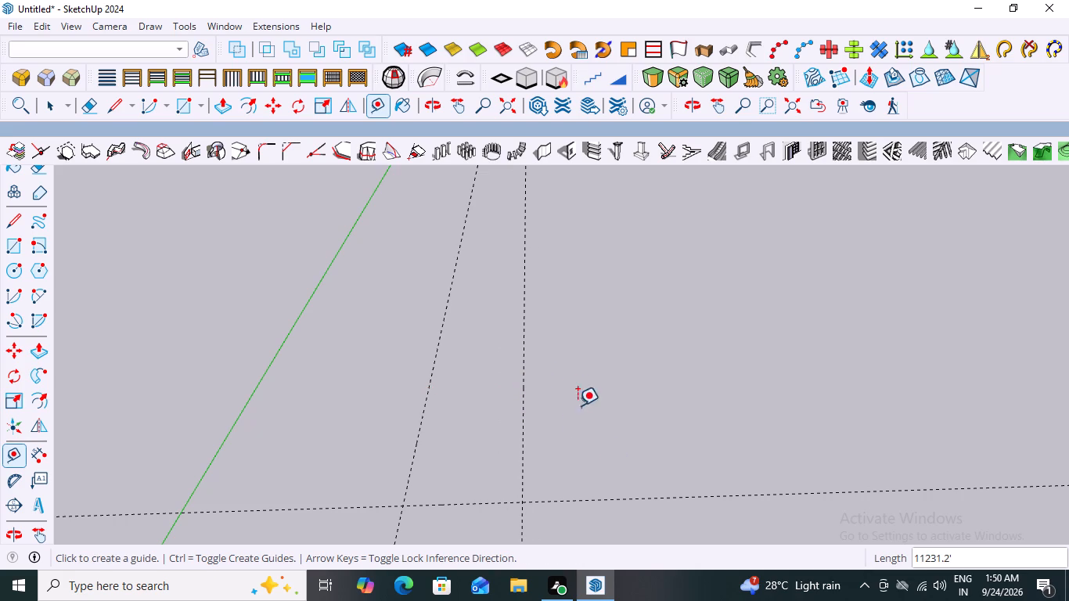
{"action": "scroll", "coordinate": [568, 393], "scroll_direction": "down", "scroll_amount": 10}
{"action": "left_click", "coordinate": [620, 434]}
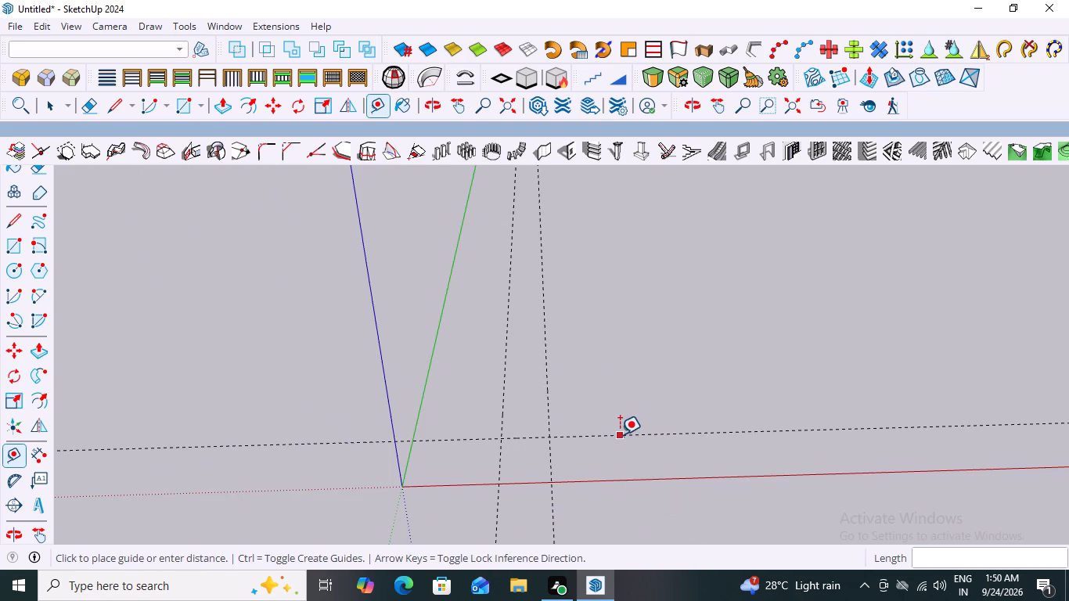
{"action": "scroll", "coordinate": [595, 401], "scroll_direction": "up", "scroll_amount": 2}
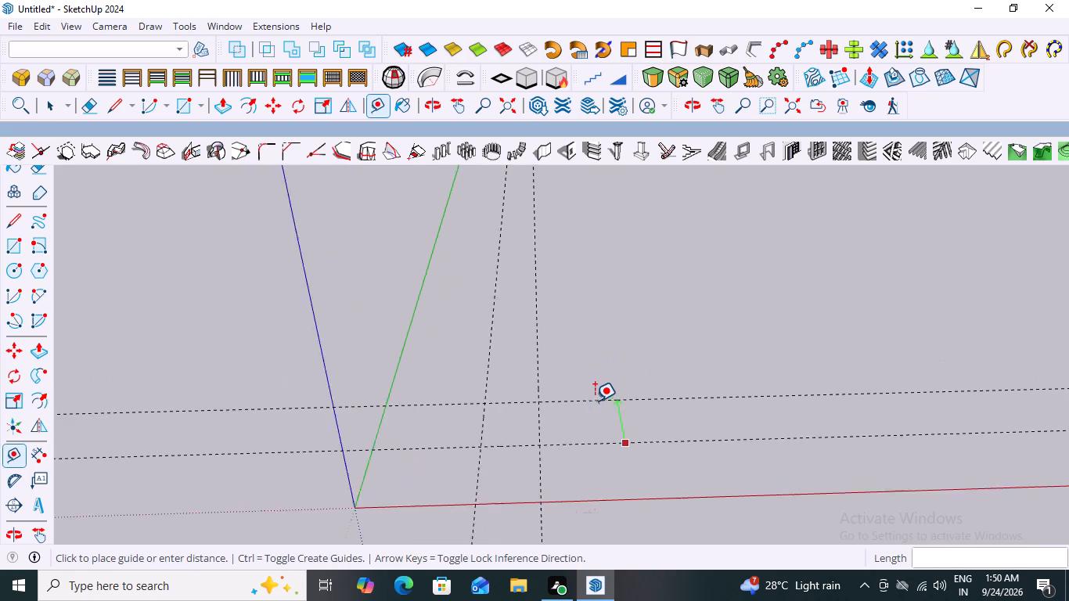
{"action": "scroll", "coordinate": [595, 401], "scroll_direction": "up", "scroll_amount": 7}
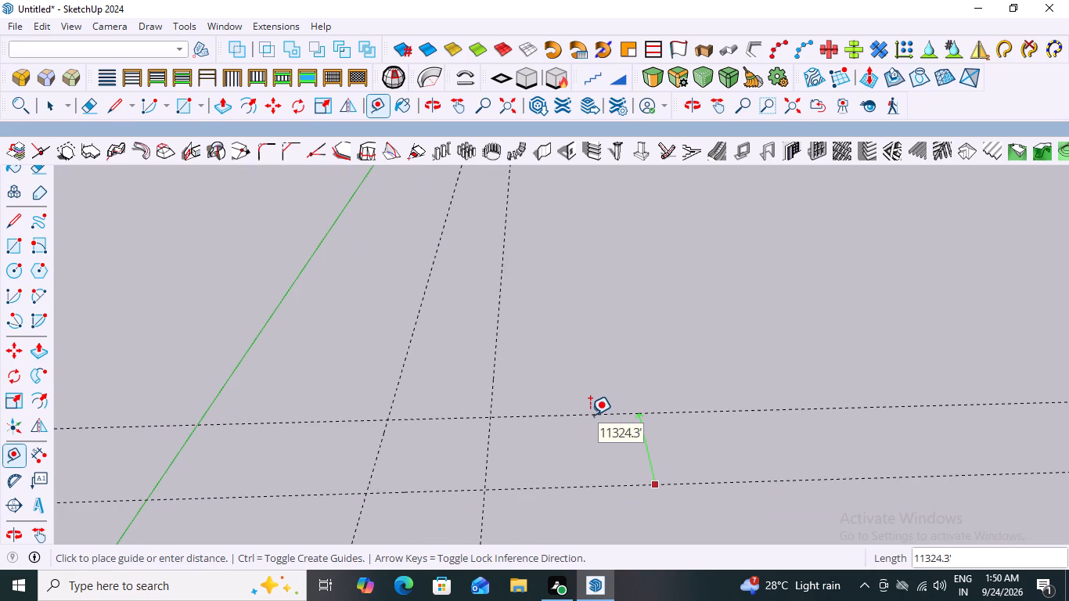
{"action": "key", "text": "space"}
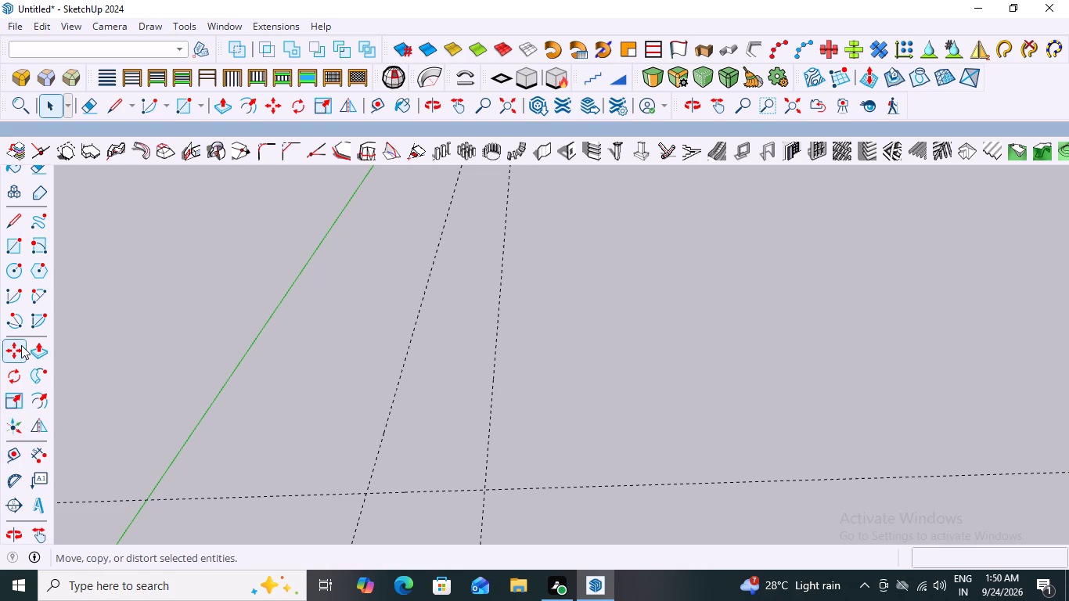
Check the spacing between the two guides beside the green axis with the Dimension tool, measuring between their crossings with the red-direction guide.
{"action": "left_click", "coordinate": [39, 451]}
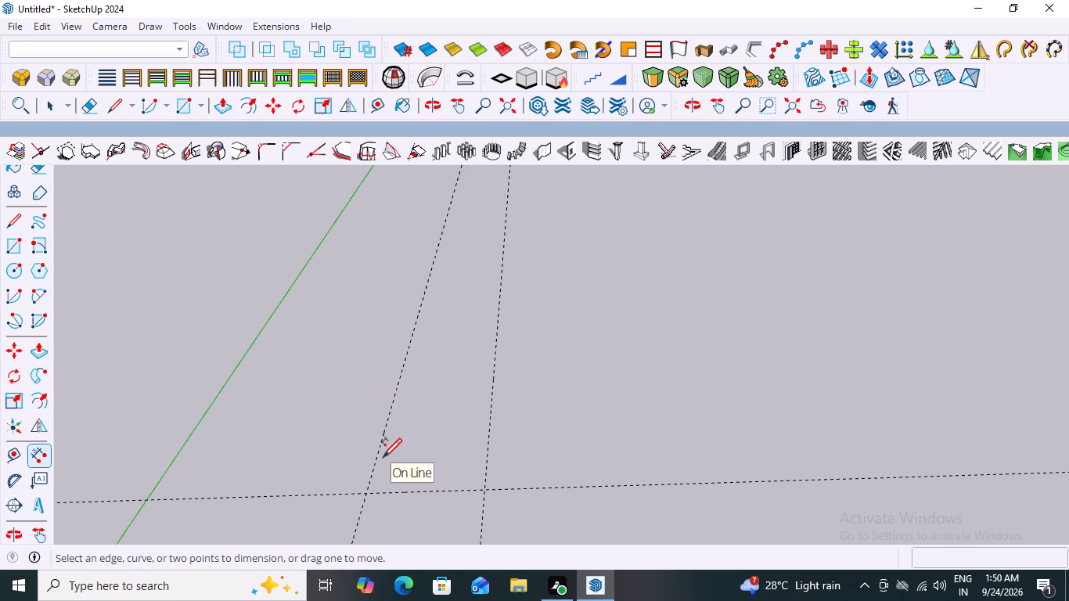
{"action": "left_click", "coordinate": [364, 492]}
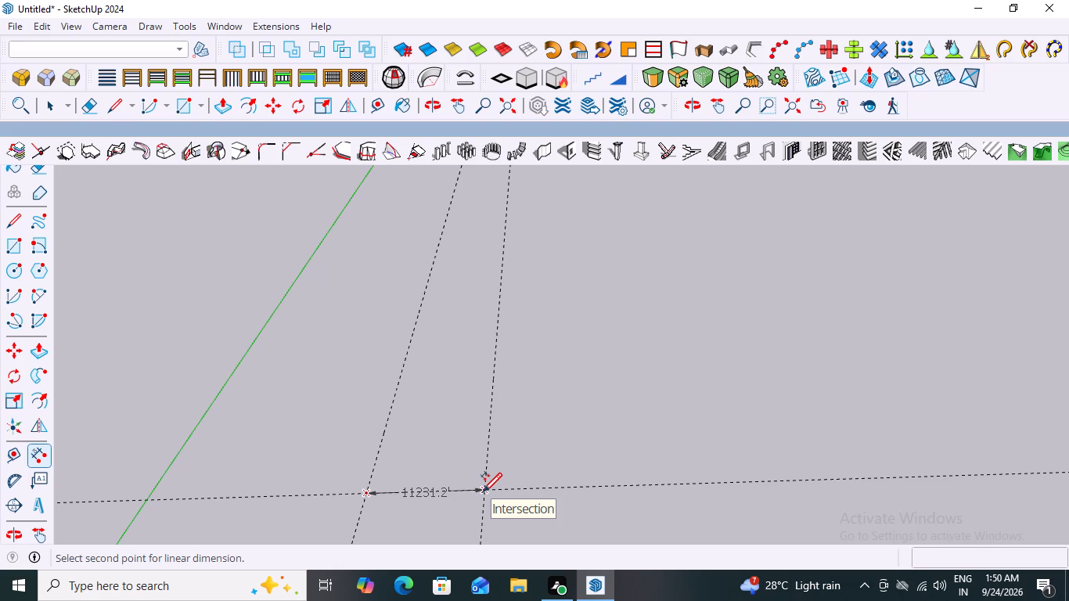
{"action": "key", "text": "space"}
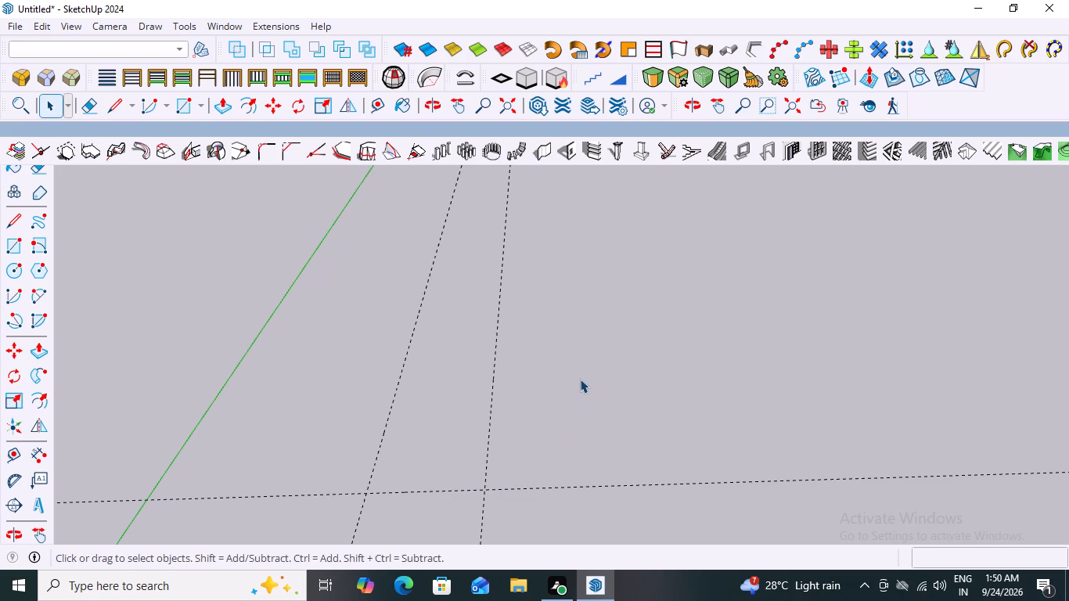
Place a second guide about 11165' outward from the guide beside the red axis, offset along the green direction.
{"action": "key", "text": "t"}
{"action": "left_click", "coordinate": [538, 487]}
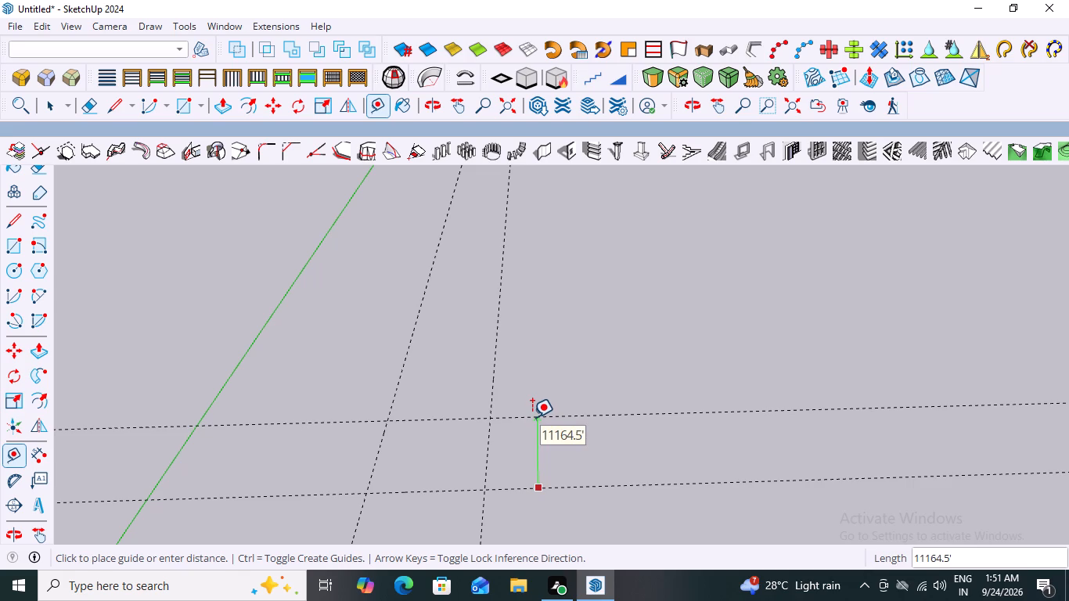
{"action": "left_click", "coordinate": [532, 417]}
{"action": "scroll", "coordinate": [624, 406], "scroll_direction": "down", "scroll_amount": 15}
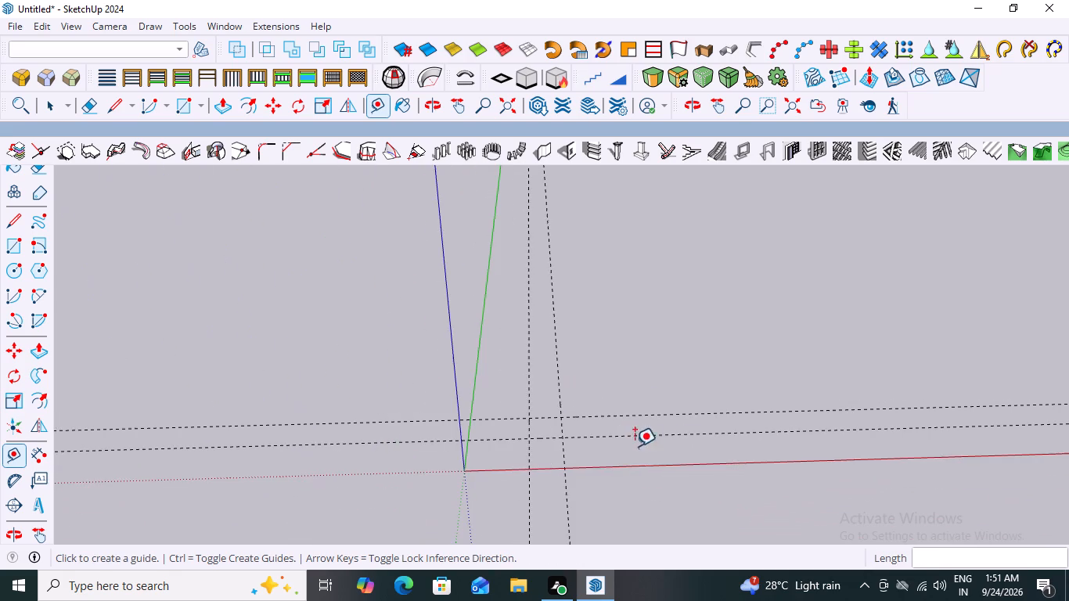
{"action": "scroll", "coordinate": [812, 412], "scroll_direction": "up", "scroll_amount": 3}
{"action": "scroll", "coordinate": [703, 448], "scroll_direction": "up", "scroll_amount": 2}
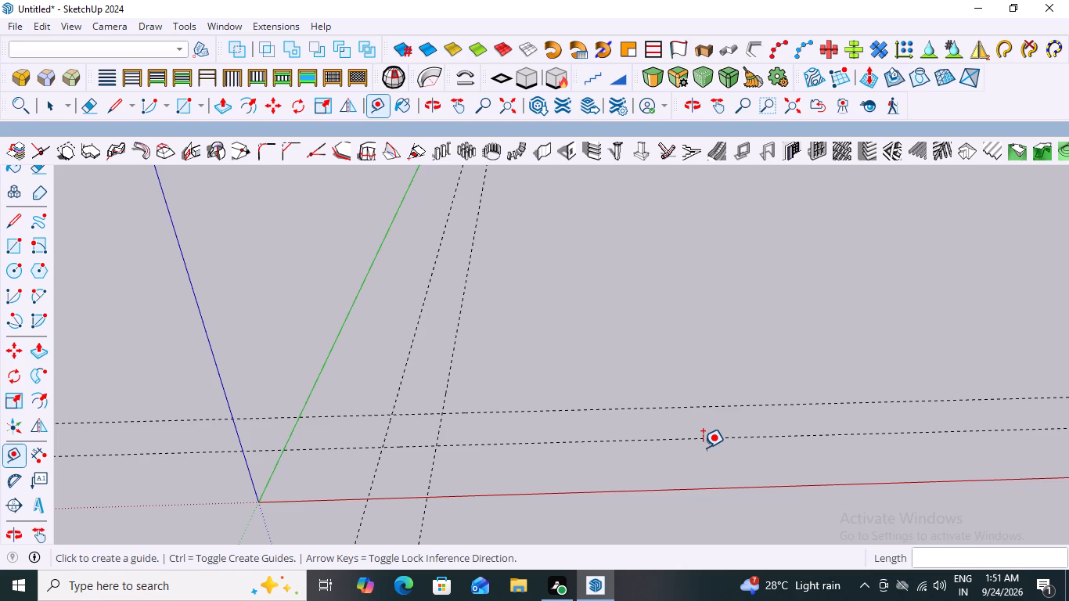
{"action": "key", "text": "space"}
{"action": "key", "text": "space"}
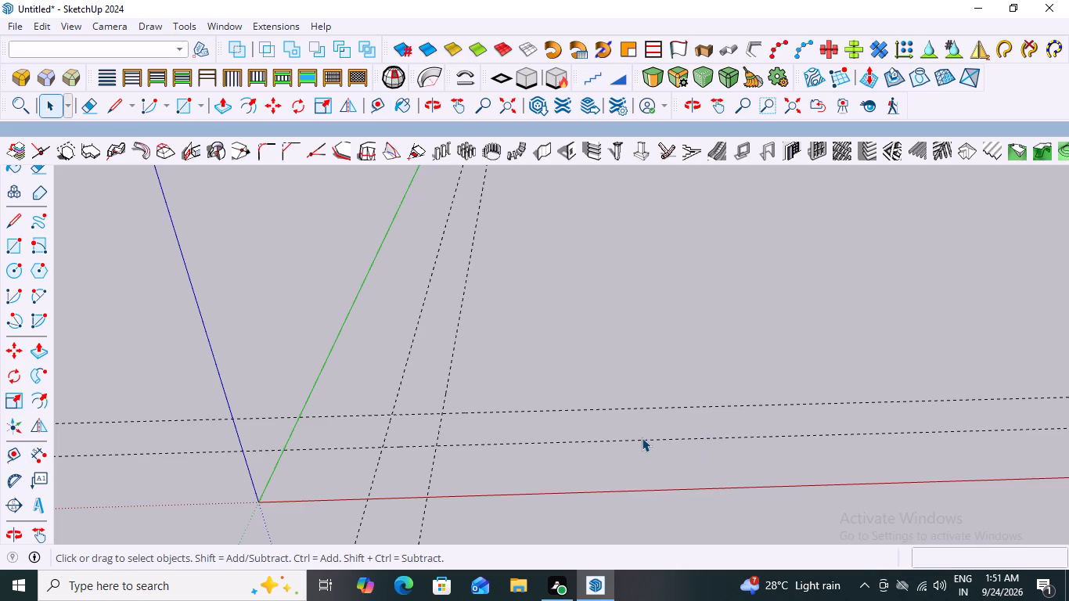
Place a third guide about 5809' outward from the outer guide beside the red axis, offset along the green direction.
{"action": "key", "text": "Escape"}
{"action": "key", "text": "space"}
{"action": "key", "text": "space"}
{"action": "key", "text": "space"}
{"action": "key", "text": "t"}
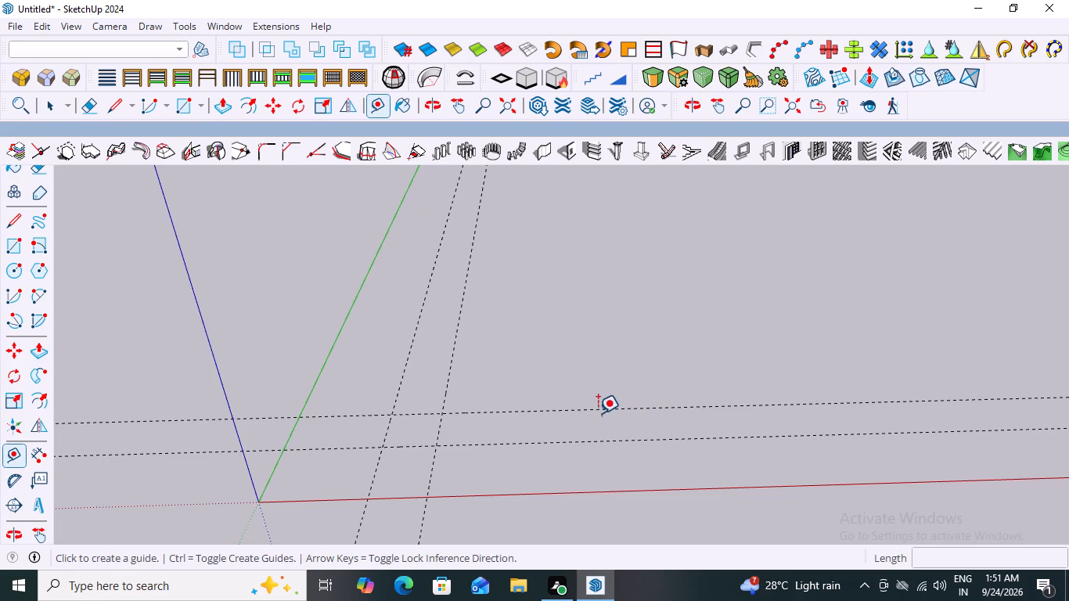
{"action": "left_click", "coordinate": [595, 408]}
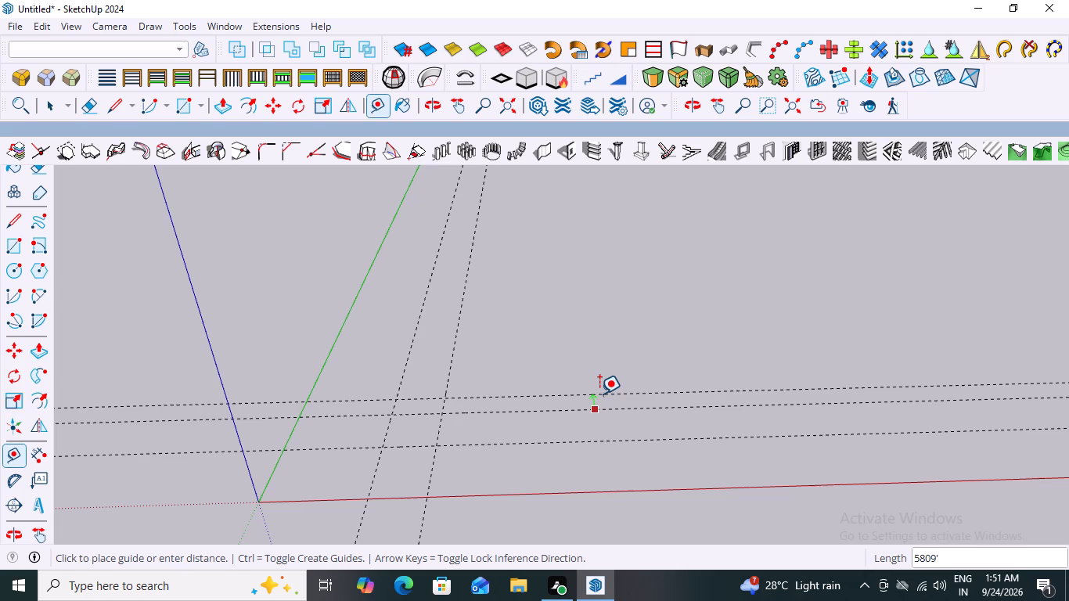
{"action": "type", "text": "580"}
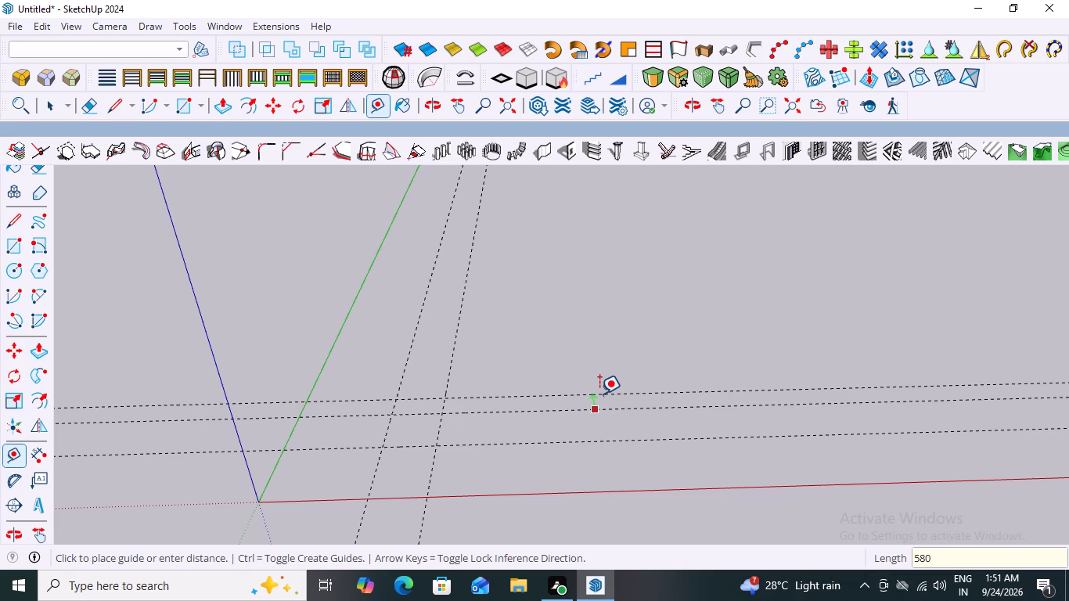
{"action": "left_click", "coordinate": [599, 394]}
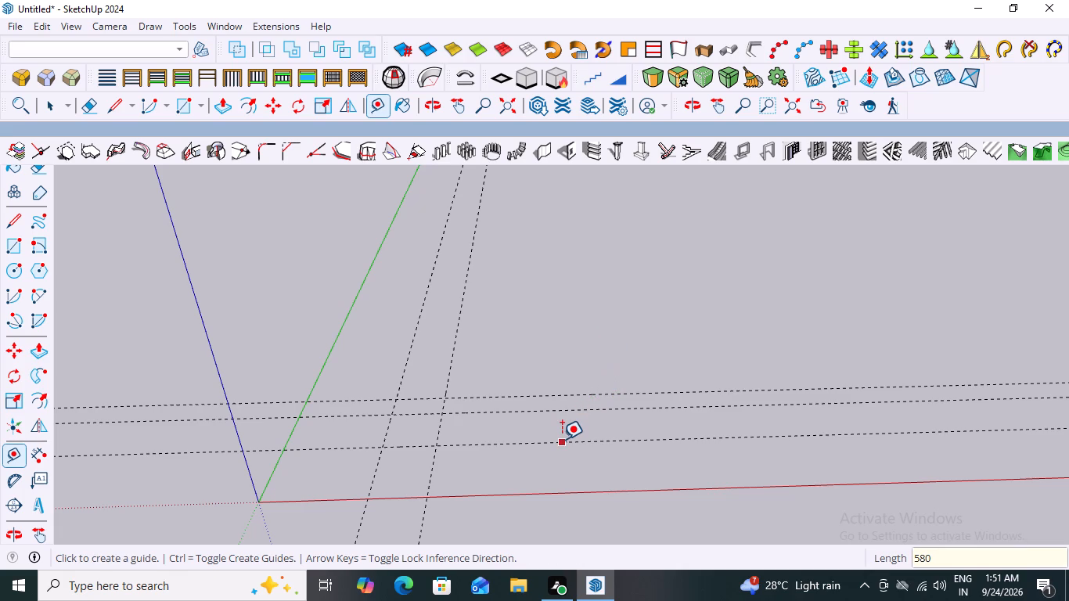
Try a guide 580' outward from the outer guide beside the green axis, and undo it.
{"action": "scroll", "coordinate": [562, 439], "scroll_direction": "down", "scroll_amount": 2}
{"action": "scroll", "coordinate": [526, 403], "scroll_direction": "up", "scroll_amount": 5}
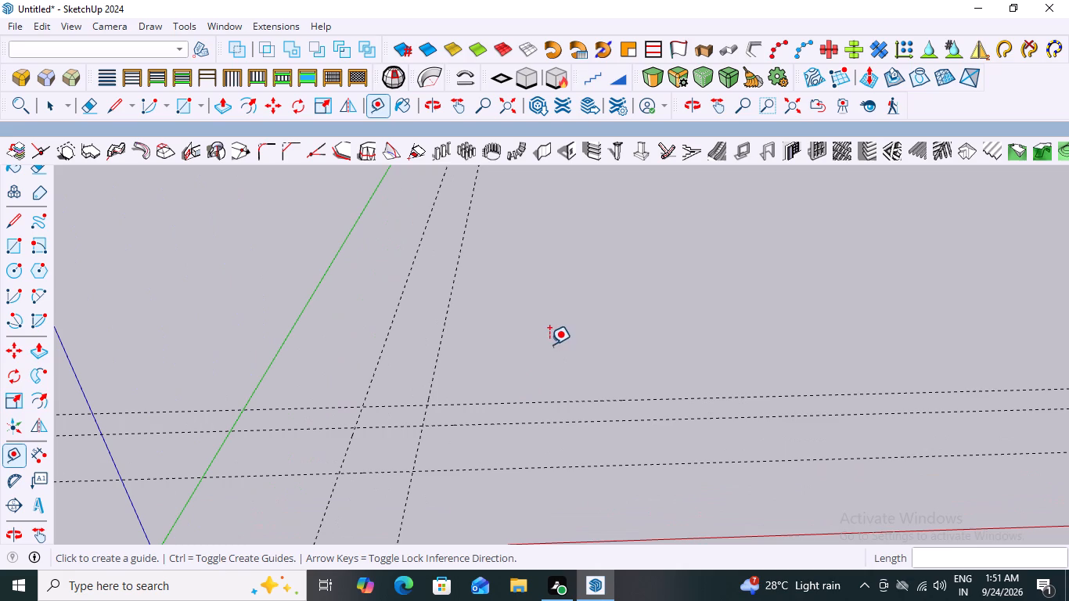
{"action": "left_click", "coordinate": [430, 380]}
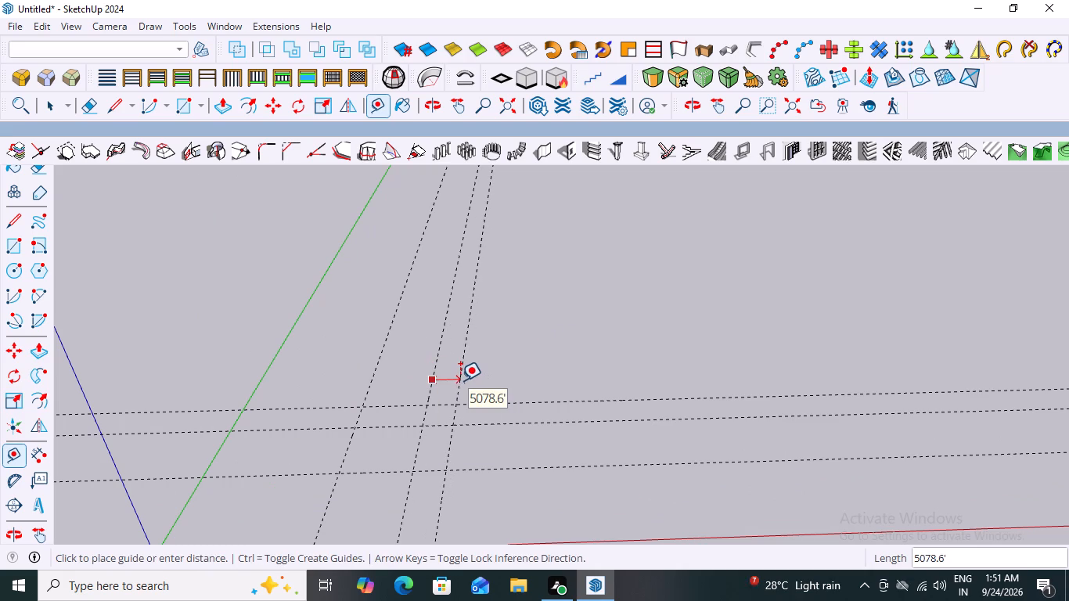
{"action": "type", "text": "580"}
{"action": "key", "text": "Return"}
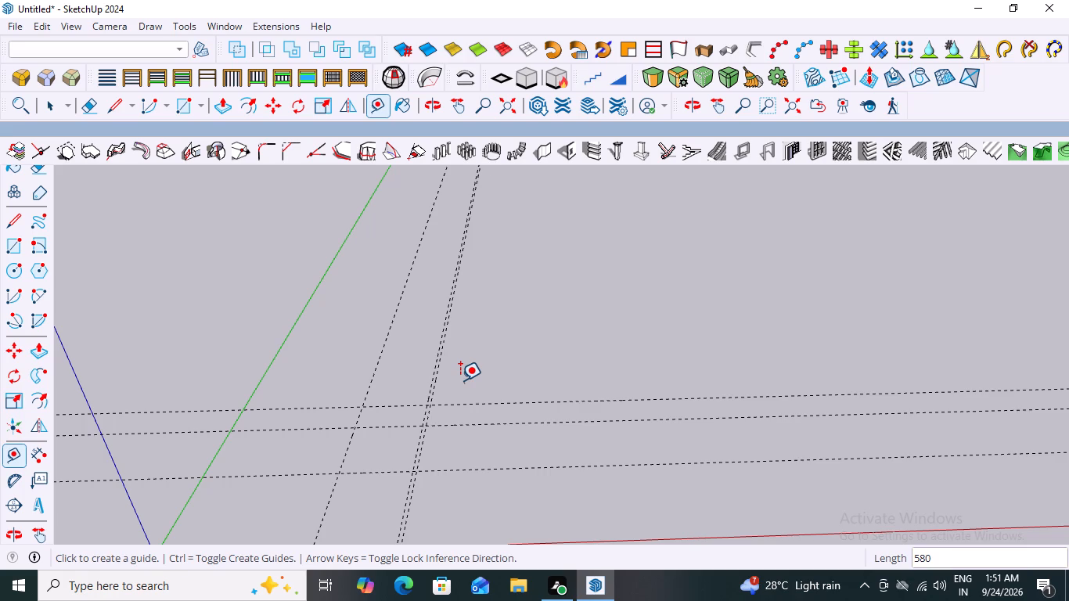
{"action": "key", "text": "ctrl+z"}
Place a third guide 5801' outward from the outer guide beside the green axis, offset along the red direction.
{"action": "left_click", "coordinate": [433, 372]}
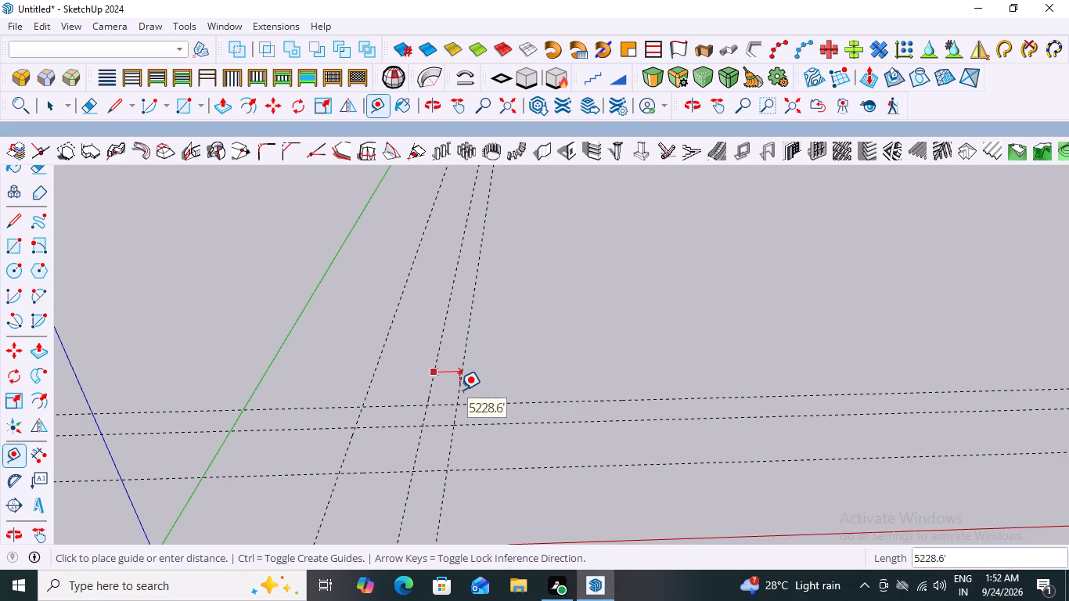
{"action": "key", "text": "5"}
{"action": "key", "text": "8"}
{"action": "key", "text": "0"}
{"action": "key", "text": "1"}
{"action": "key", "text": "Return"}
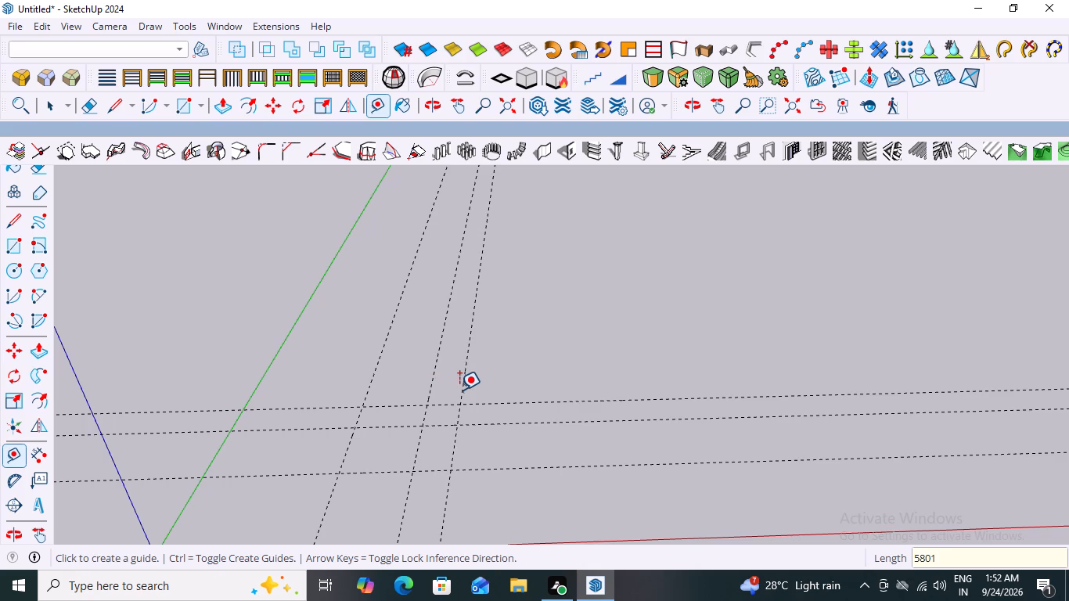
Place a fourth guide about 58327.5' outward from the third guide beside the green axis, offset along the red direction.
{"action": "scroll", "coordinate": [510, 408], "scroll_direction": "down", "scroll_amount": 12}
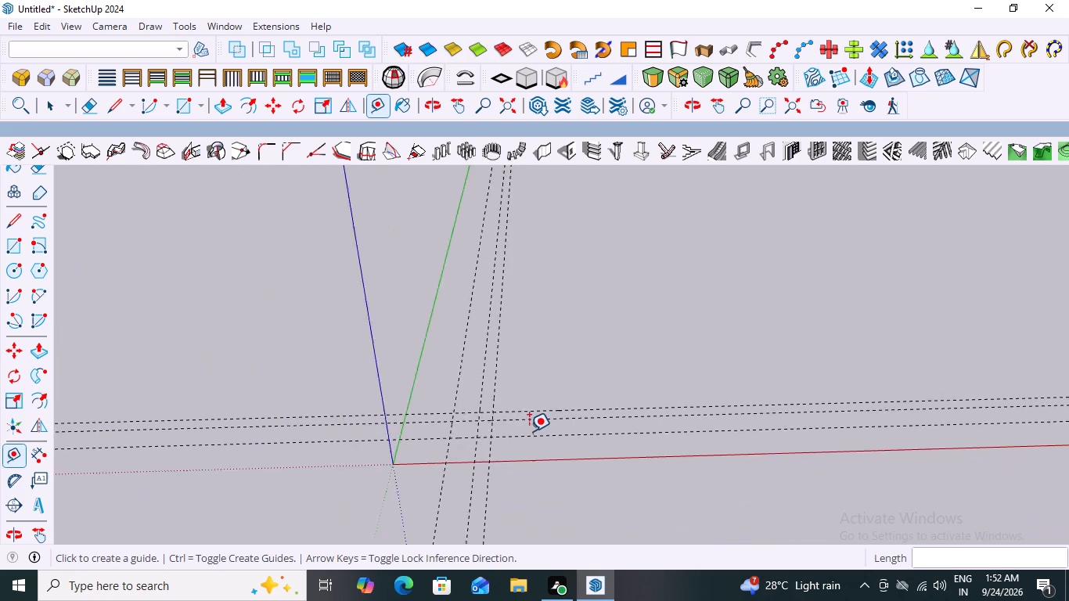
{"action": "scroll", "coordinate": [529, 431], "scroll_direction": "down", "scroll_amount": 4}
{"action": "scroll", "coordinate": [649, 434], "scroll_direction": "up", "scroll_amount": 8}
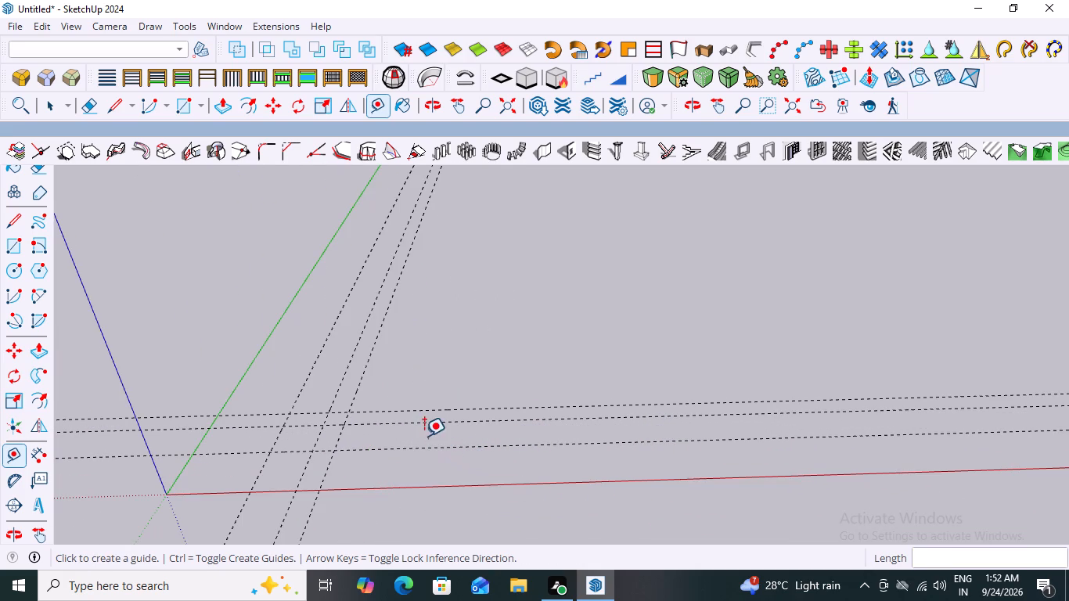
{"action": "middle_click_drag", "start_coordinate": [424, 436], "coordinate": [434, 440]}
{"action": "scroll", "coordinate": [434, 440], "scroll_direction": "down", "scroll_amount": 6}
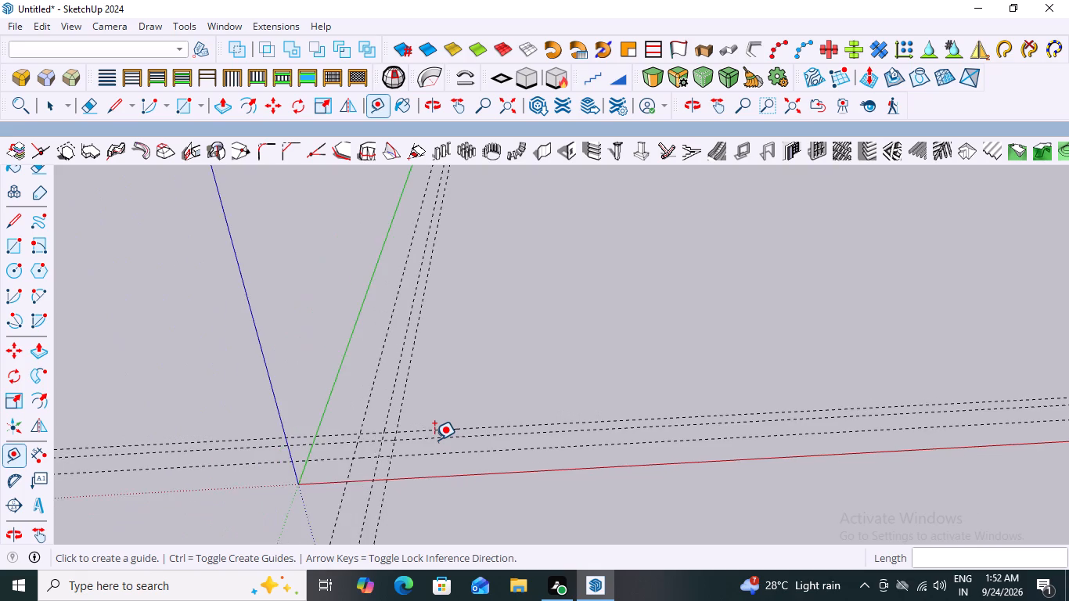
{"action": "scroll", "coordinate": [434, 440], "scroll_direction": "down", "scroll_amount": 4}
{"action": "scroll", "coordinate": [444, 445], "scroll_direction": "up", "scroll_amount": 4}
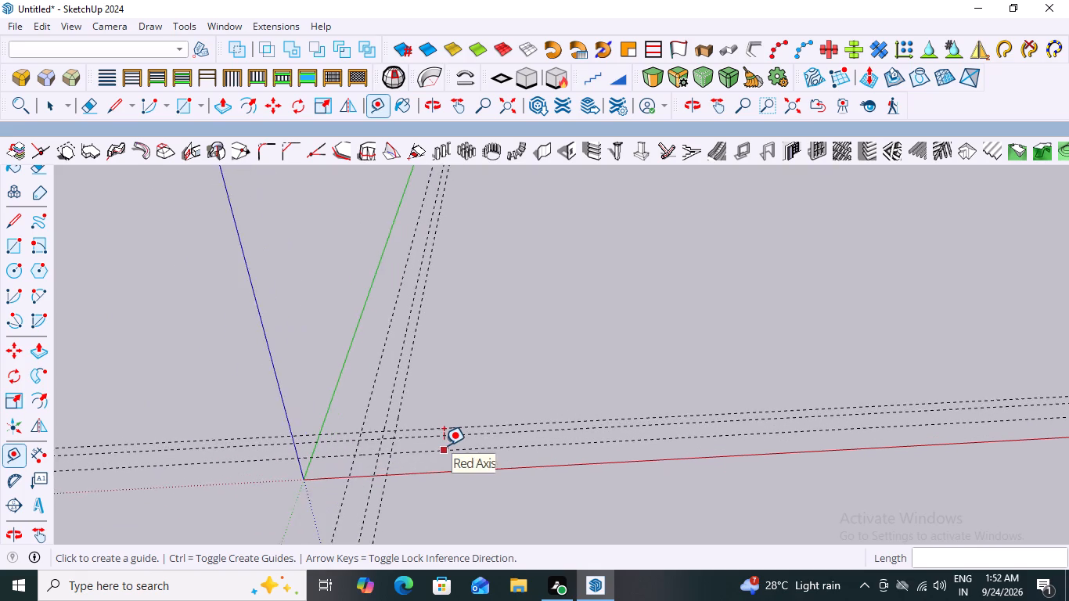
{"action": "scroll", "coordinate": [444, 445], "scroll_direction": "up", "scroll_amount": 2}
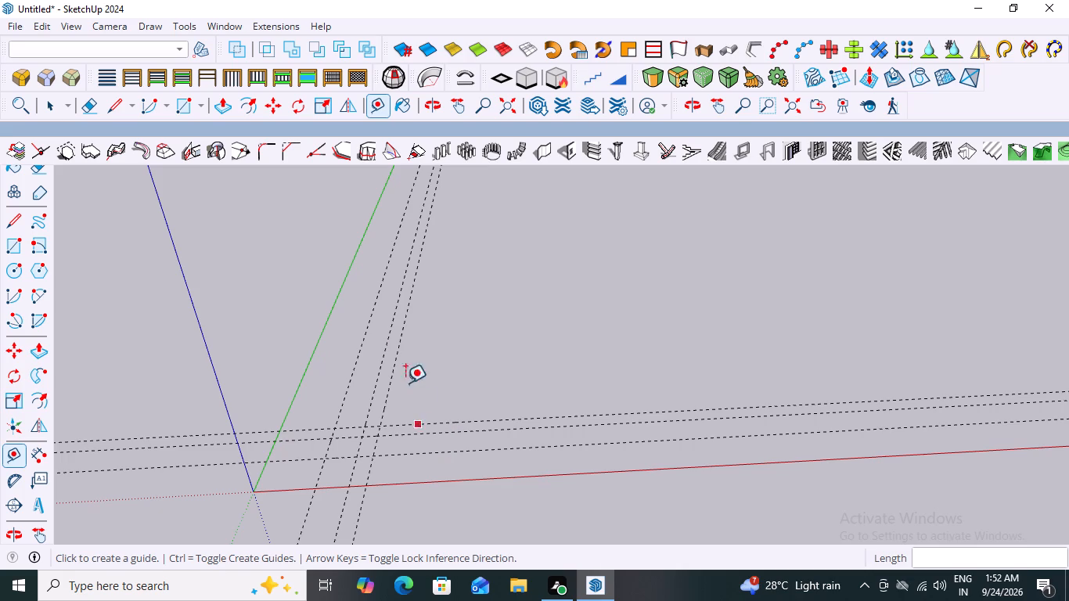
{"action": "left_click", "coordinate": [396, 344]}
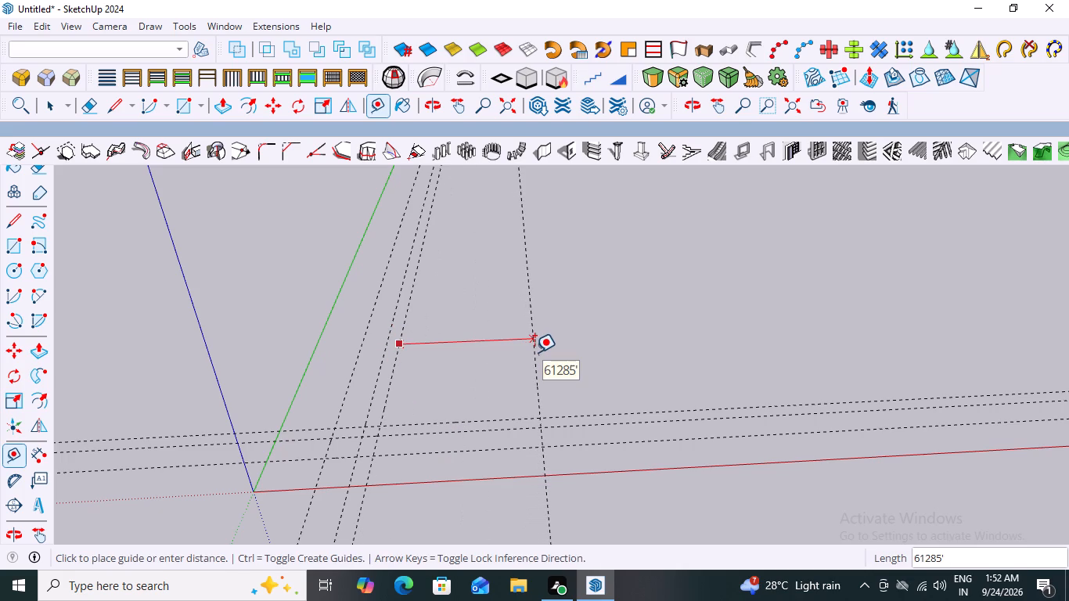
{"action": "scroll", "coordinate": [534, 352], "scroll_direction": "down", "scroll_amount": 3}
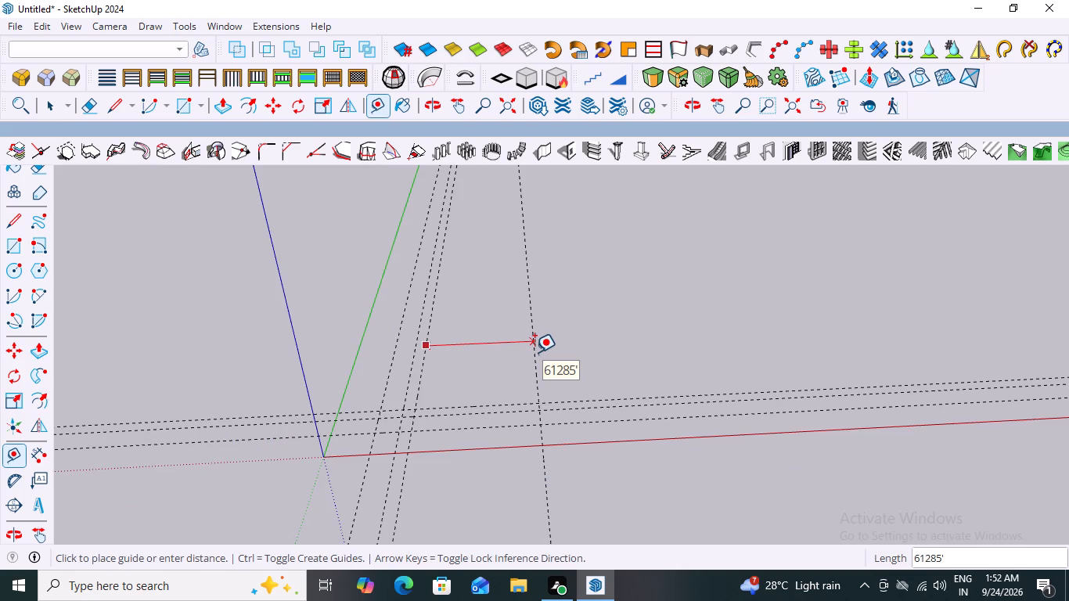
{"action": "scroll", "coordinate": [538, 352], "scroll_direction": "up", "scroll_amount": 1}
{"action": "middle_click_drag", "start_coordinate": [538, 352], "coordinate": [534, 350]}
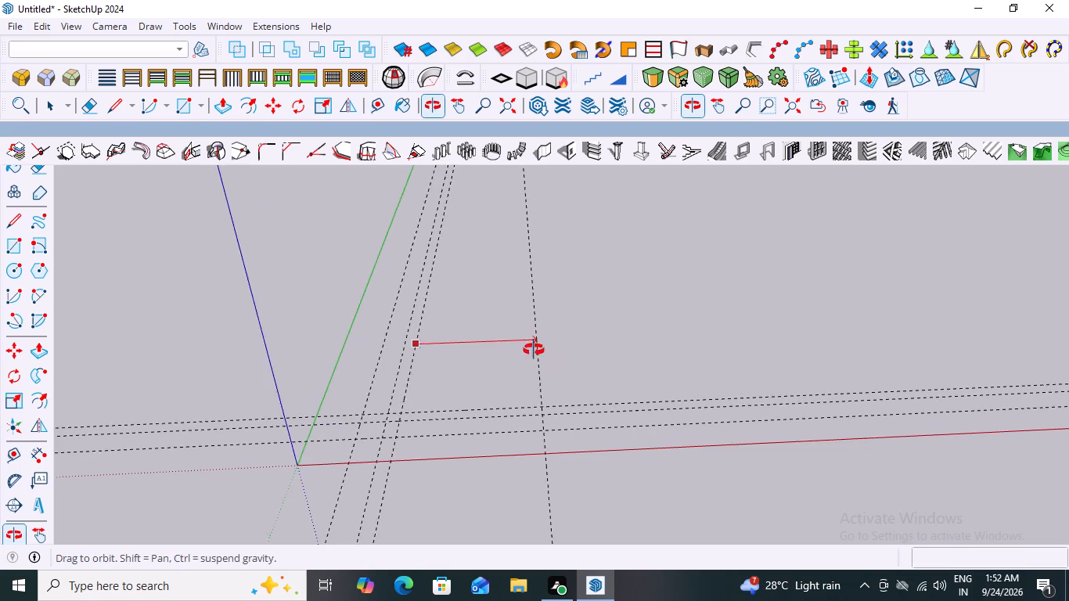
{"action": "middle_click_drag", "start_coordinate": [534, 350], "coordinate": [542, 343]}
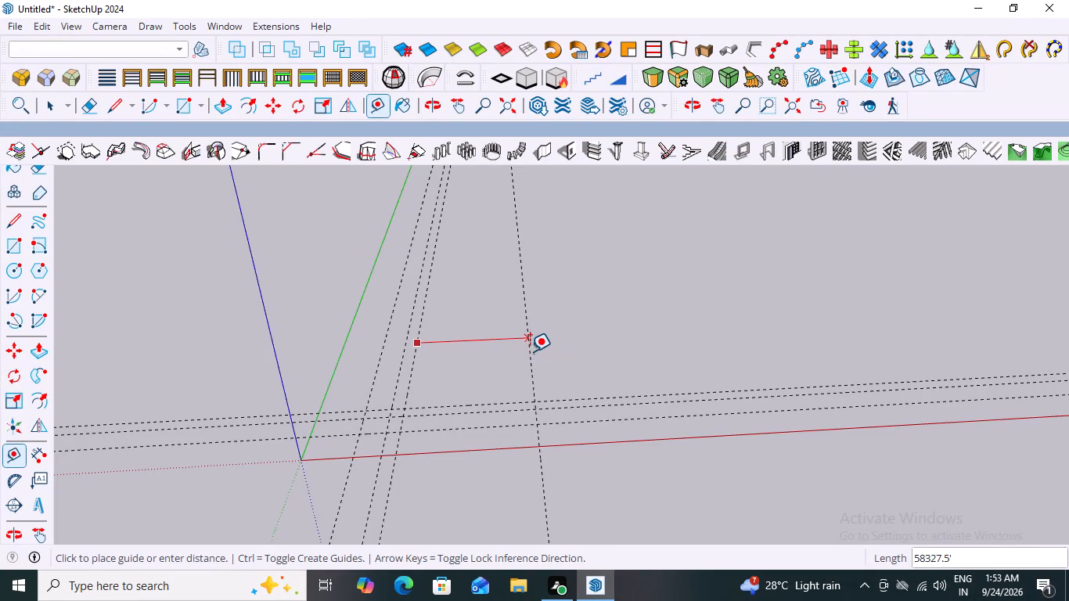
{"action": "left_click", "coordinate": [530, 351]}
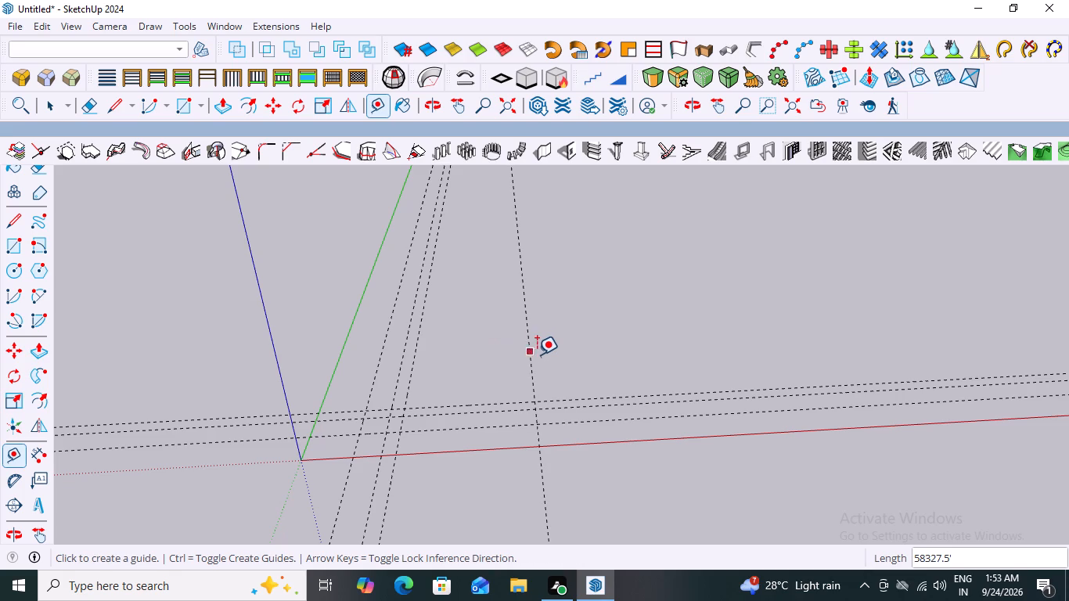
Place a fifth guide 5801' beyond the far guide parallel to the green axis, offset along the red direction.
{"action": "left_click", "coordinate": [526, 351]}
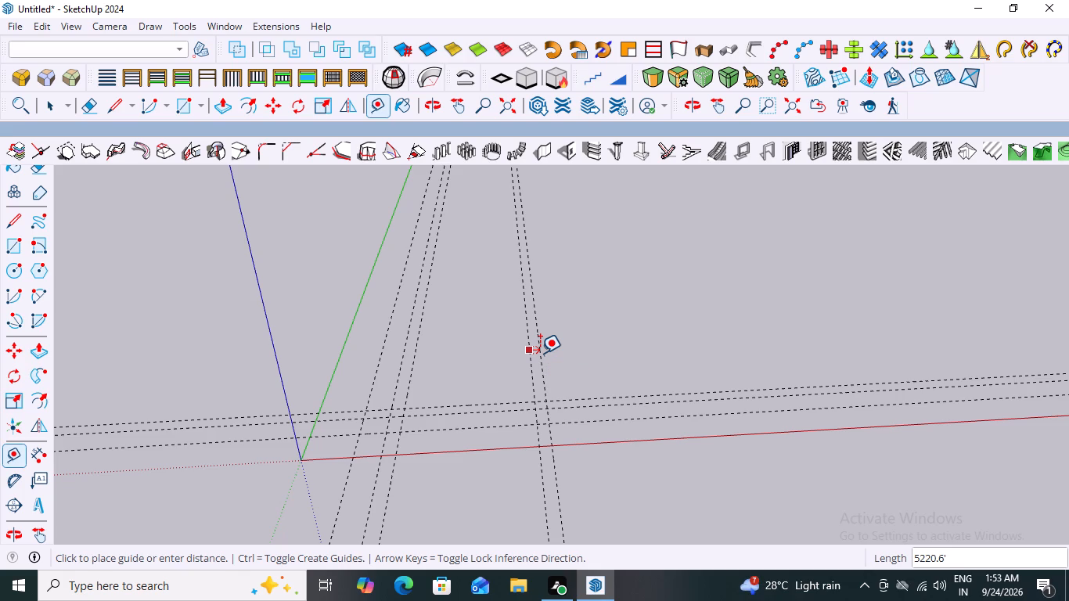
{"action": "key", "text": "5"}
{"action": "type", "text": "801"}
{"action": "key", "text": "Return"}
Start a far guide parallel to the red axis, offset along the green direction from the outermost of the three guides.
{"action": "scroll", "coordinate": [540, 353], "scroll_direction": "down", "scroll_amount": 4}
{"action": "scroll", "coordinate": [600, 460], "scroll_direction": "down", "scroll_amount": 2}
{"action": "scroll", "coordinate": [610, 381], "scroll_direction": "up", "scroll_amount": 7}
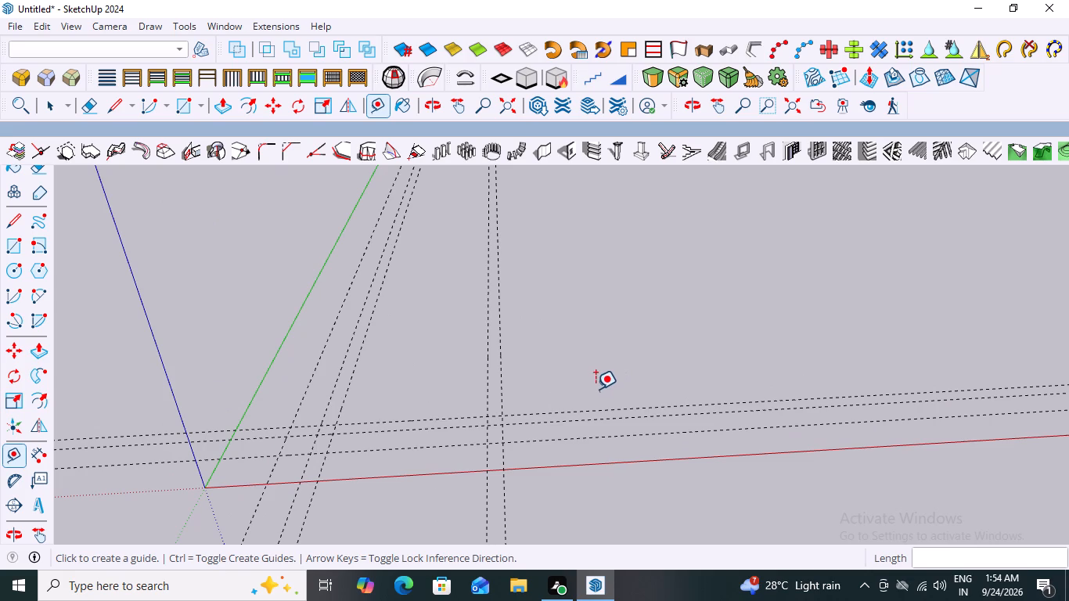
{"action": "left_click", "coordinate": [542, 412]}
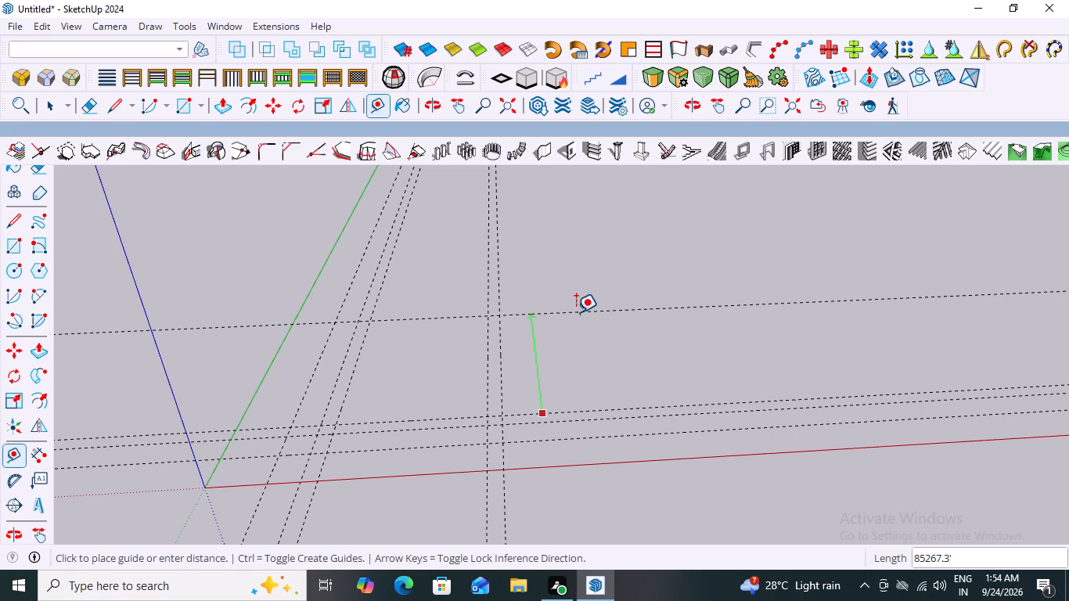
{"action": "scroll", "coordinate": [576, 312], "scroll_direction": "down", "scroll_amount": 5}
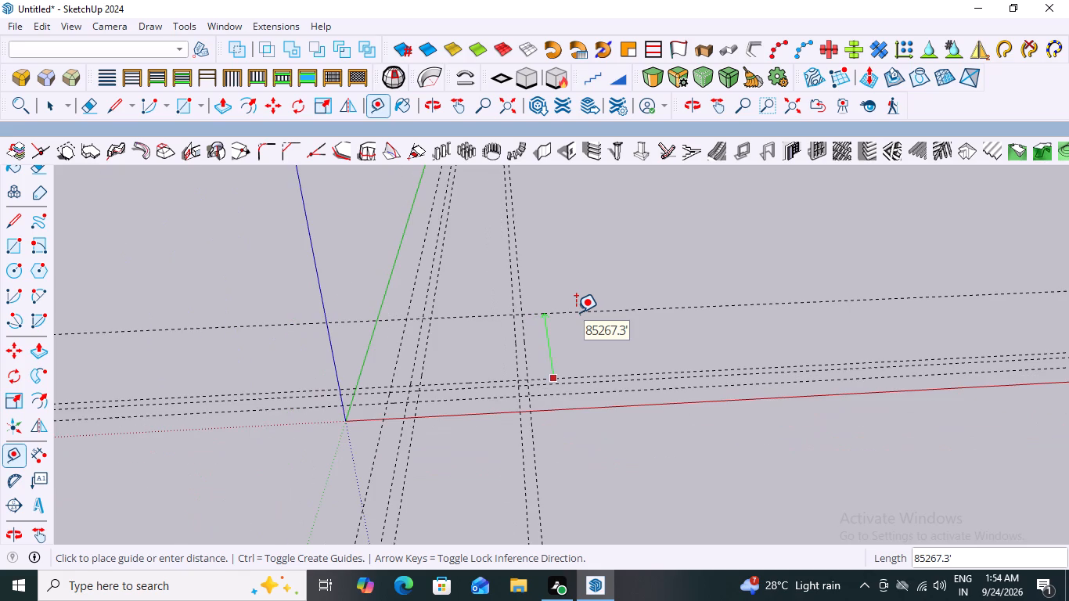
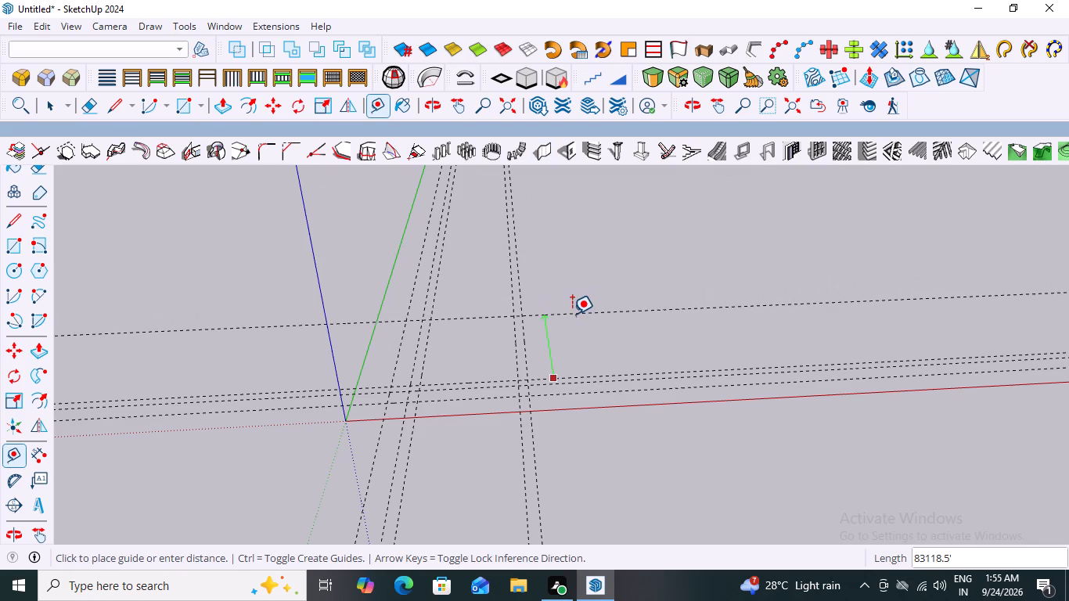
Place a guide parallel to the red axis, offset about 71767' in the green direction from the farthest existing parallel guide.
{"action": "scroll", "coordinate": [572, 314], "scroll_direction": "up", "scroll_amount": 5}
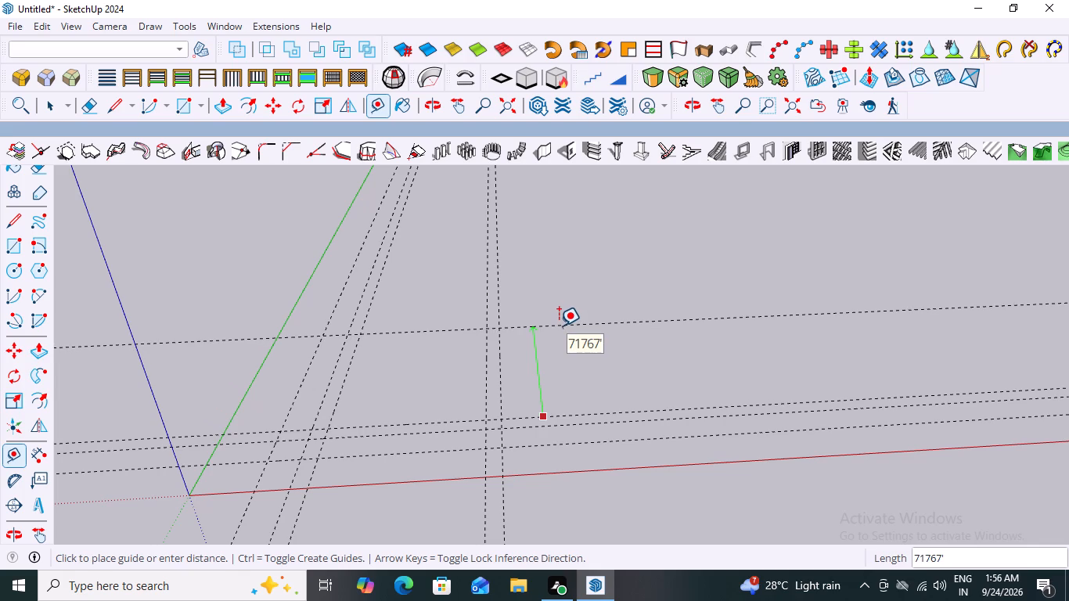
{"action": "left_click", "coordinate": [559, 326]}
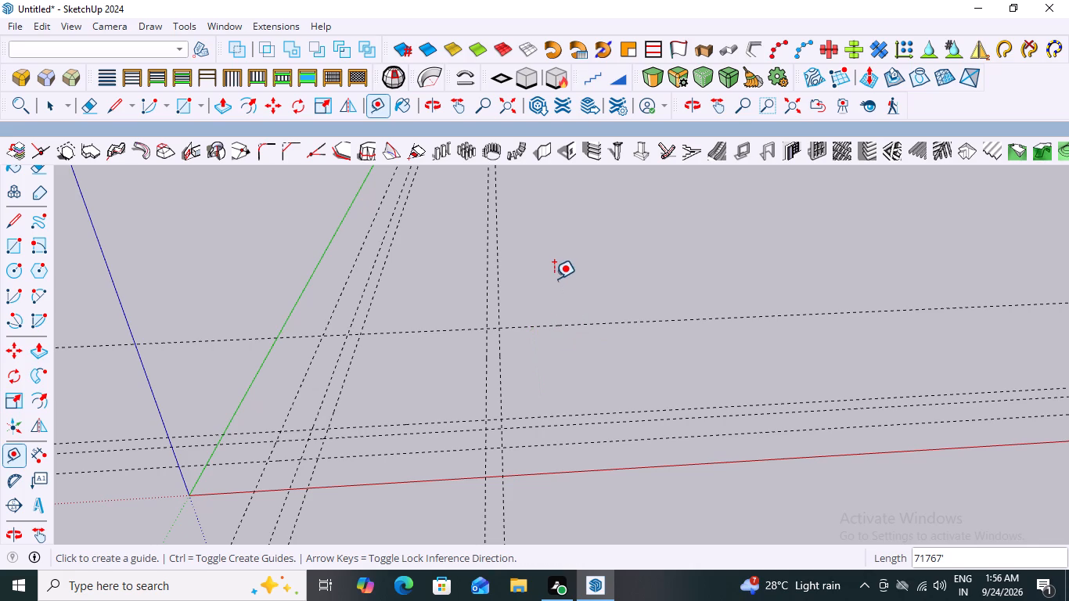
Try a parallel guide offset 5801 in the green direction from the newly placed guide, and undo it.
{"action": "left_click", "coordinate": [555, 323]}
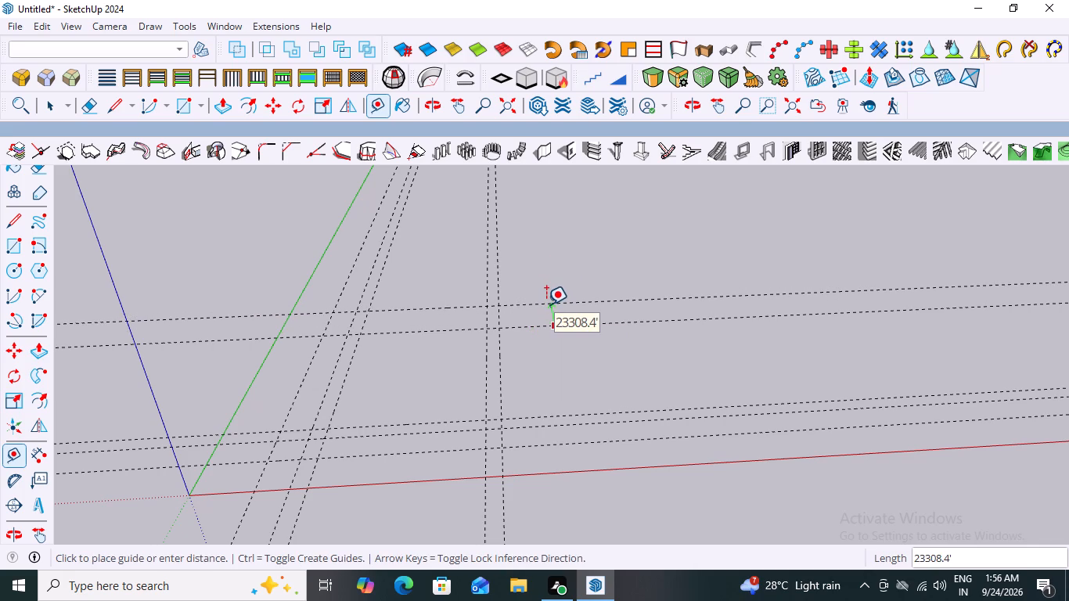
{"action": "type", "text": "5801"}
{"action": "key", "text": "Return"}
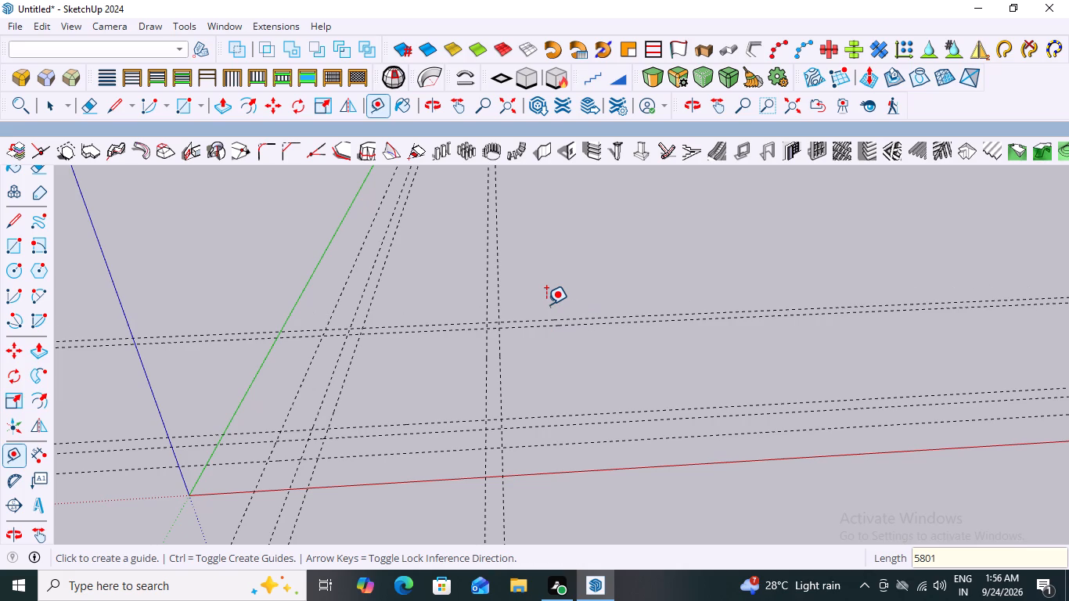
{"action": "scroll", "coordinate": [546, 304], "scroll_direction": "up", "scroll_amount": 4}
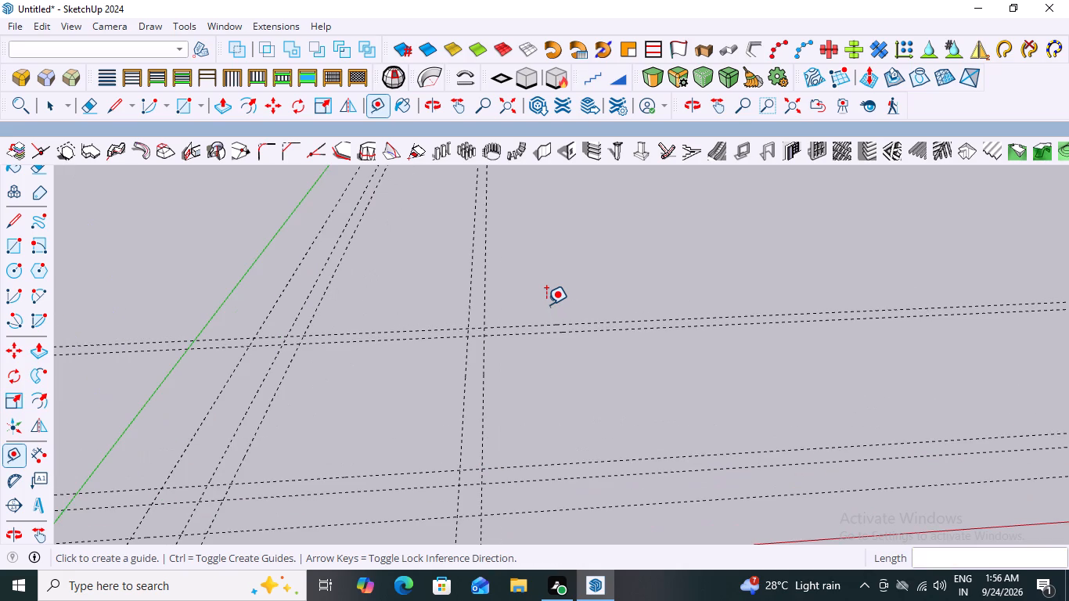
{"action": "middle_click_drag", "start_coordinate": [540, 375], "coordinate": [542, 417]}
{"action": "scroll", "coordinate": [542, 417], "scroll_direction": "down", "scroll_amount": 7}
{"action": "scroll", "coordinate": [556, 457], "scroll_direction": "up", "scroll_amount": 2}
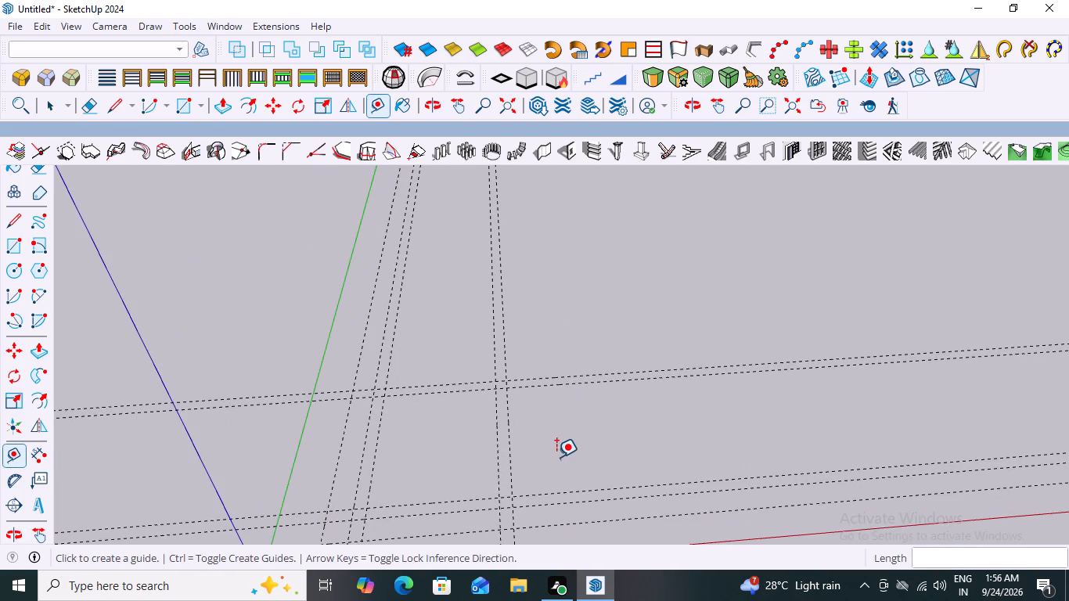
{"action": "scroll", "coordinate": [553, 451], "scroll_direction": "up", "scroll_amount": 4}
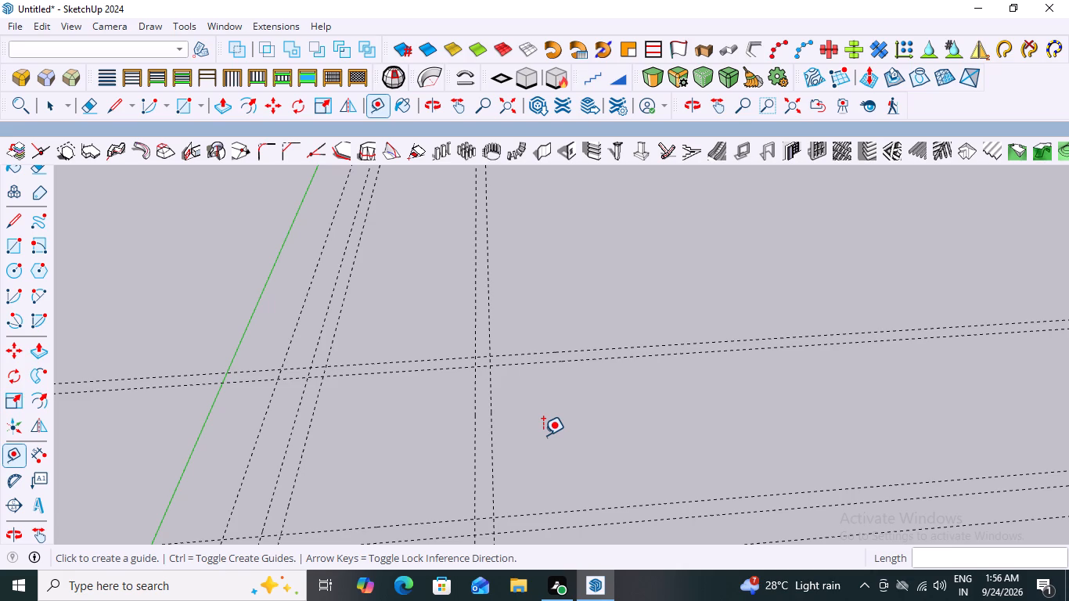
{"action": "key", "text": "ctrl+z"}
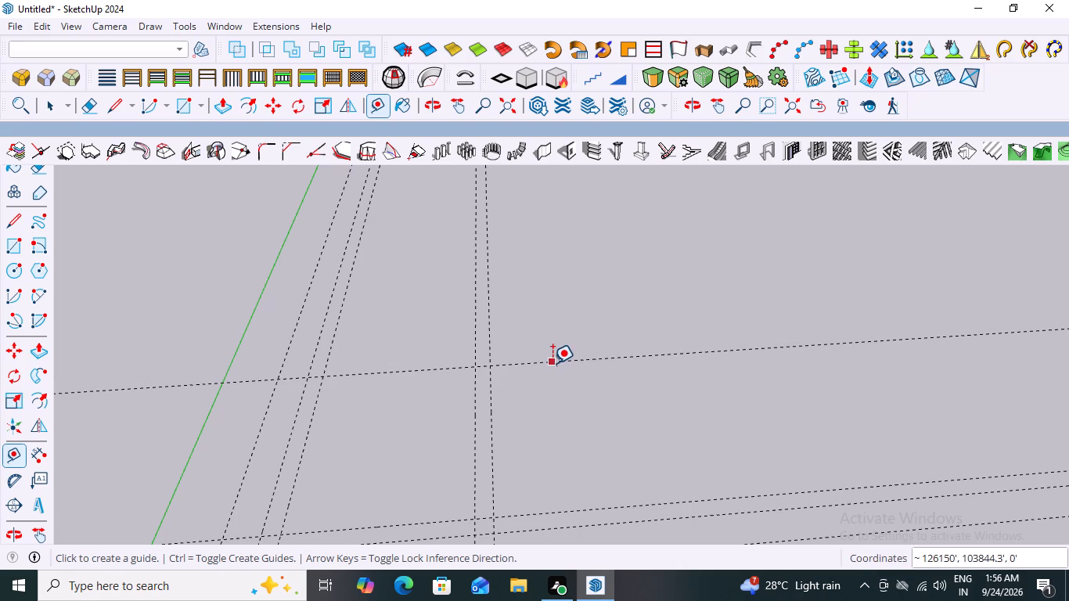
Add a guide parallel to the red axis, offset 5801 in the green direction from the farthest parallel guide.
{"action": "left_click", "coordinate": [552, 363]}
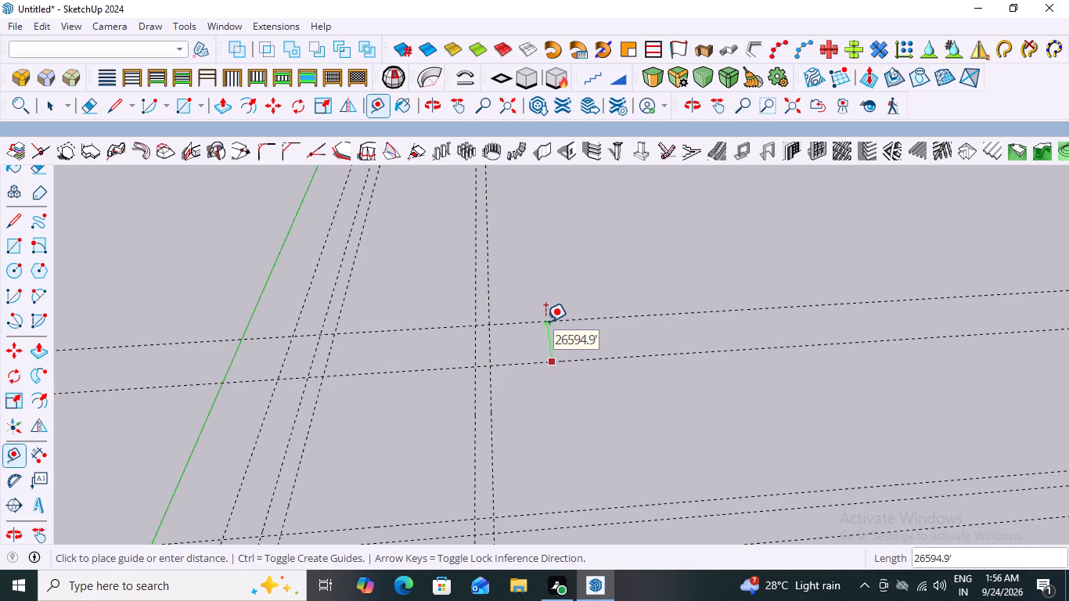
{"action": "key", "text": "5"}
{"action": "type", "text": "80"}
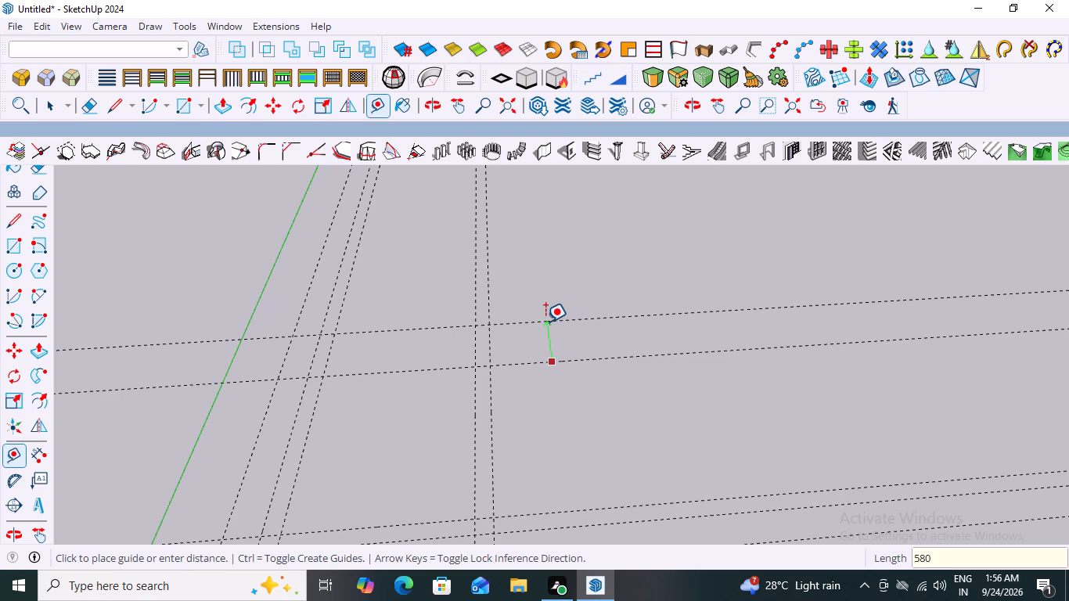
{"action": "key", "text": "1"}
{"action": "key", "text": "Return"}
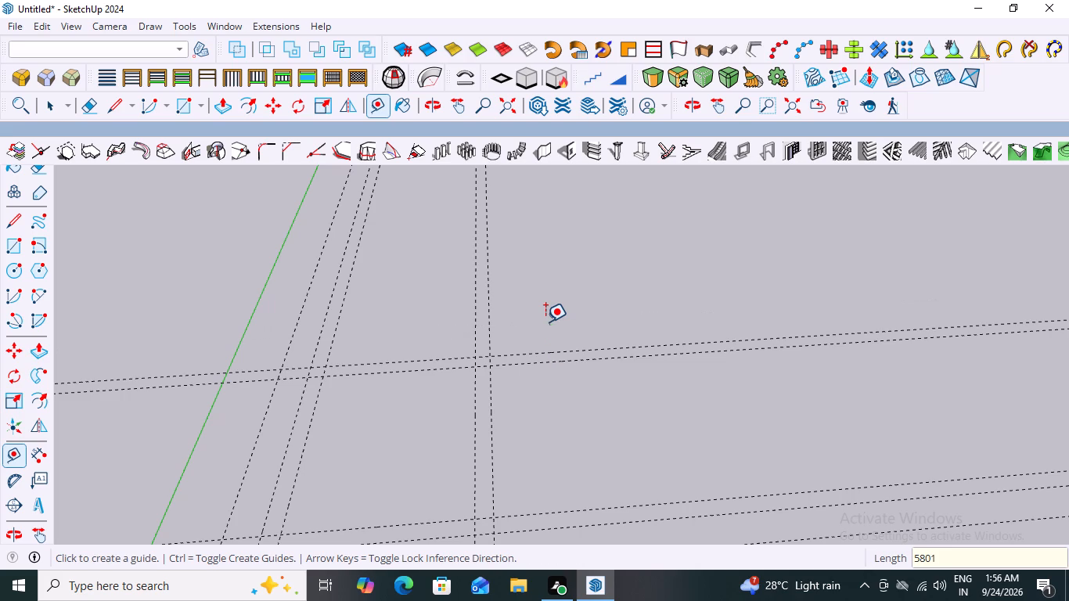
Start a new guide offset in the red direction from the outermost guide parallel to the green axis.
{"action": "scroll", "coordinate": [545, 322], "scroll_direction": "down", "scroll_amount": 13}
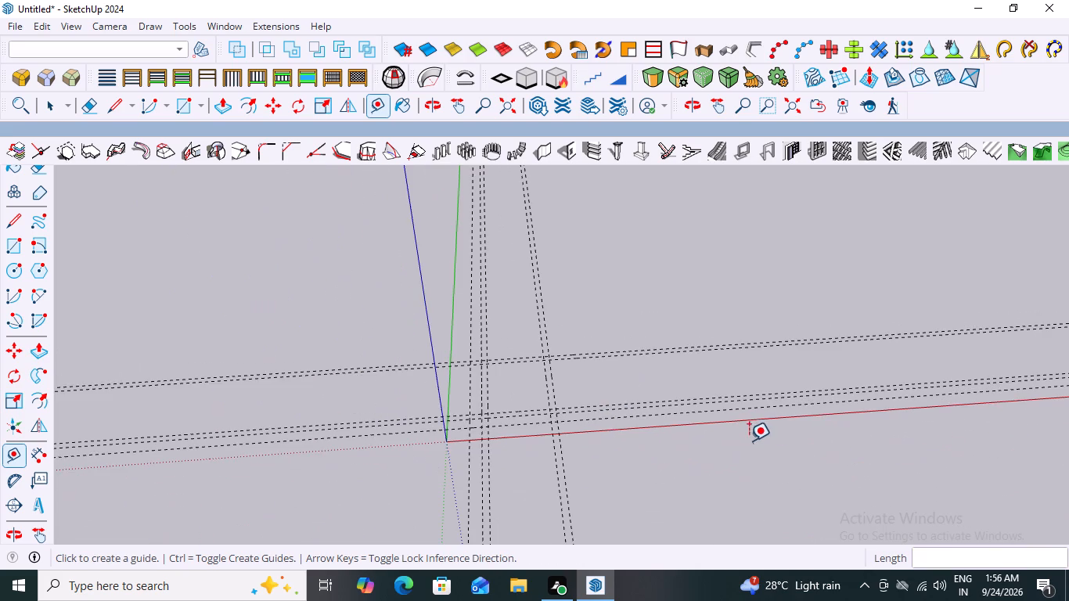
{"action": "scroll", "coordinate": [750, 430], "scroll_direction": "up", "scroll_amount": 3}
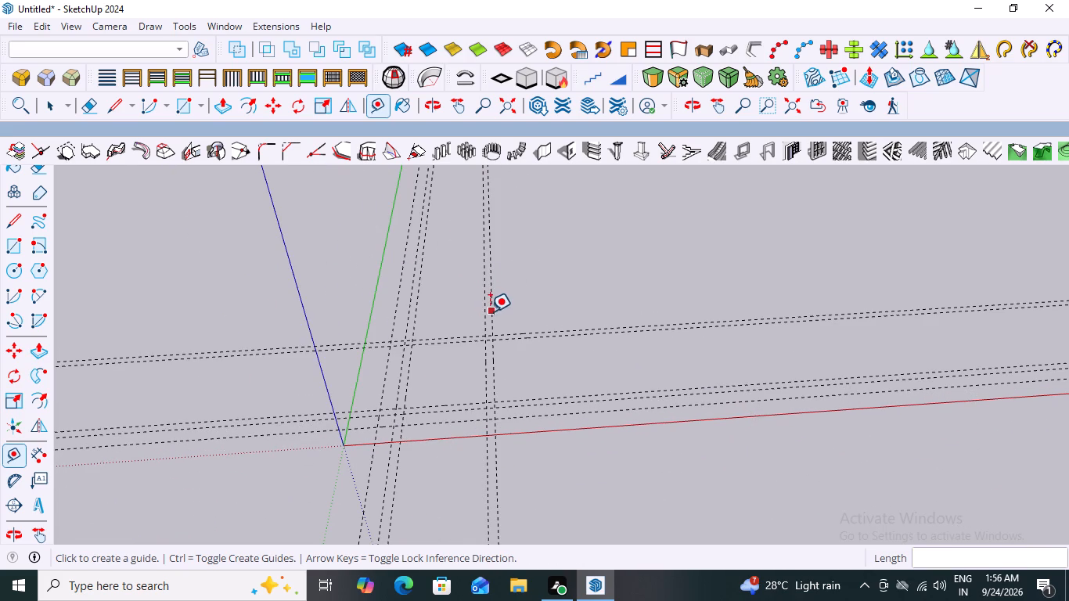
{"action": "left_click", "coordinate": [490, 311]}
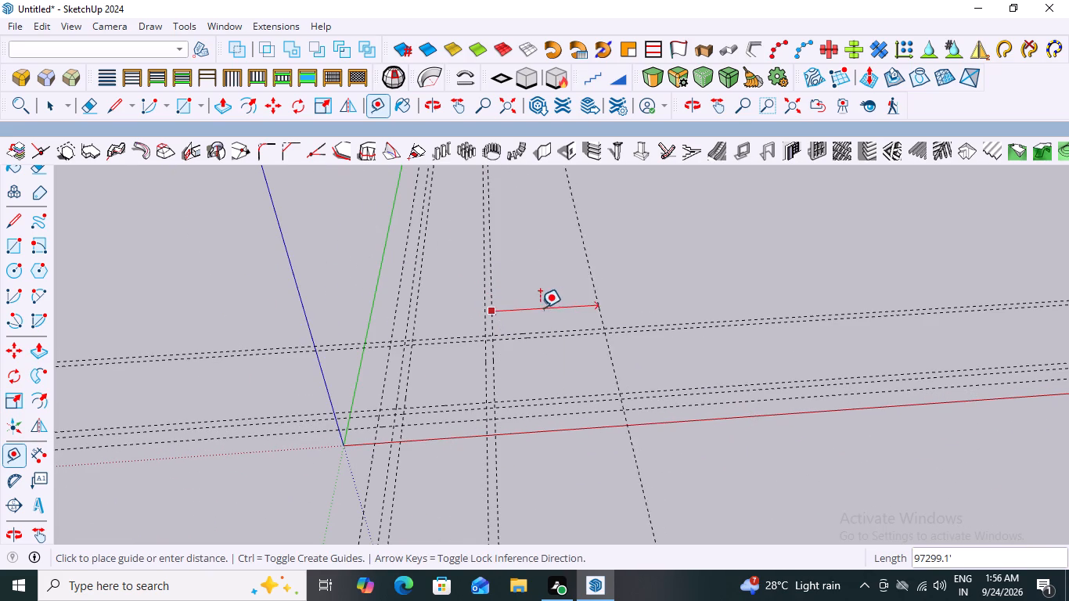
{"action": "middle_click_drag", "start_coordinate": [579, 299], "coordinate": [586, 295]}
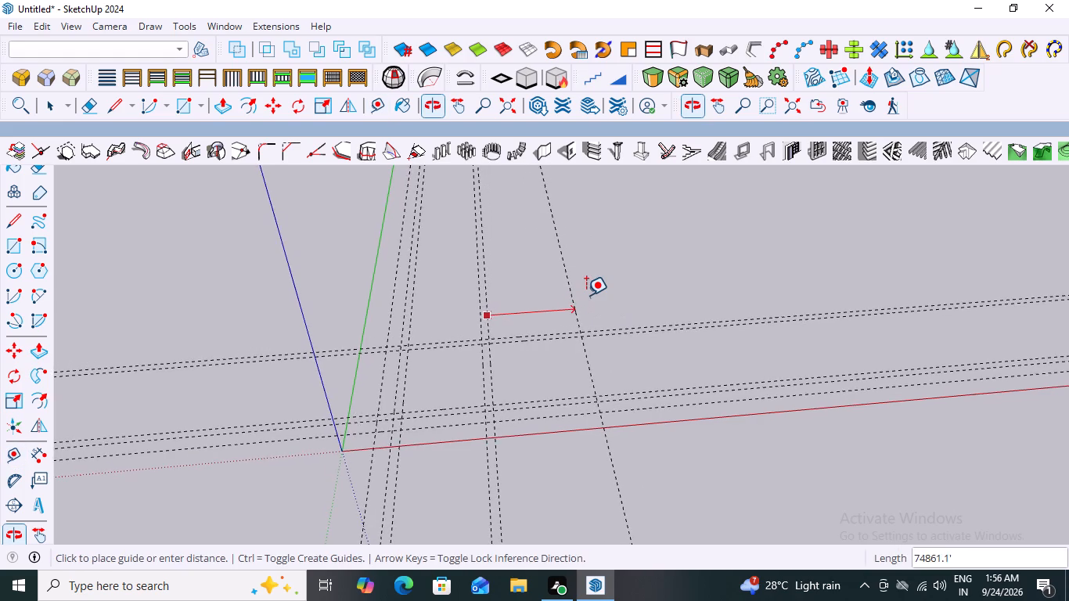
{"action": "scroll", "coordinate": [586, 295], "scroll_direction": "up", "scroll_amount": 2}
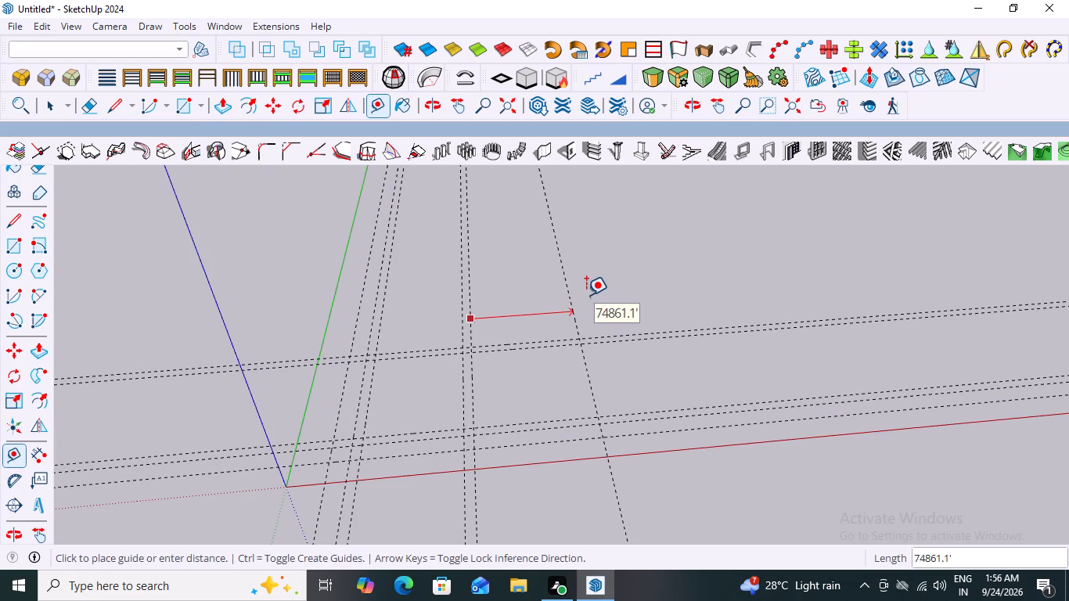
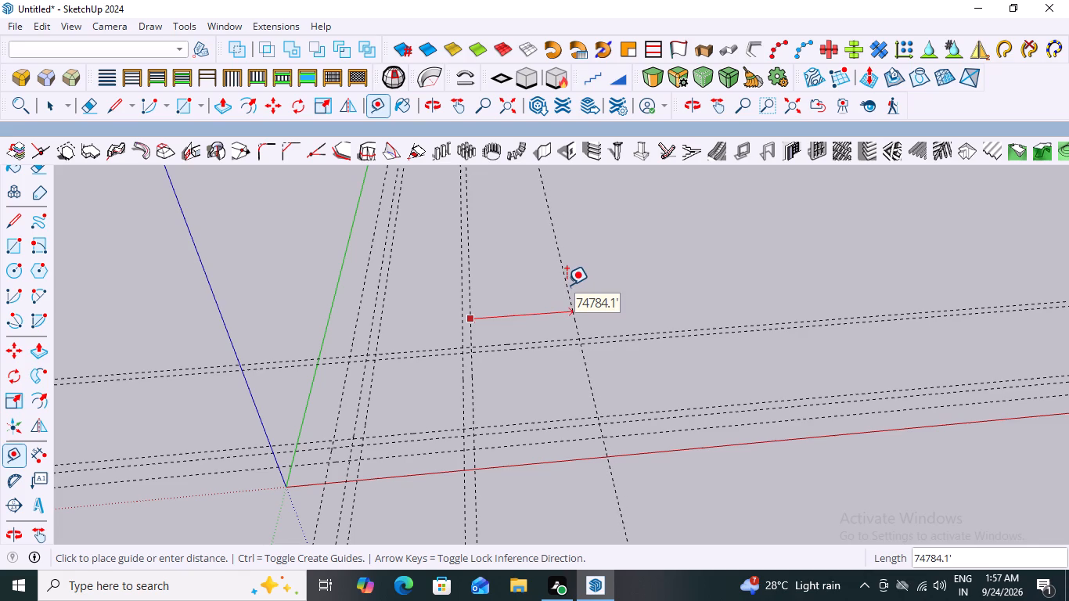
Place the pending guide parallel to the green axis, about 74784' in the red direction from the outermost existing guide.
{"action": "left_click", "coordinate": [567, 285]}
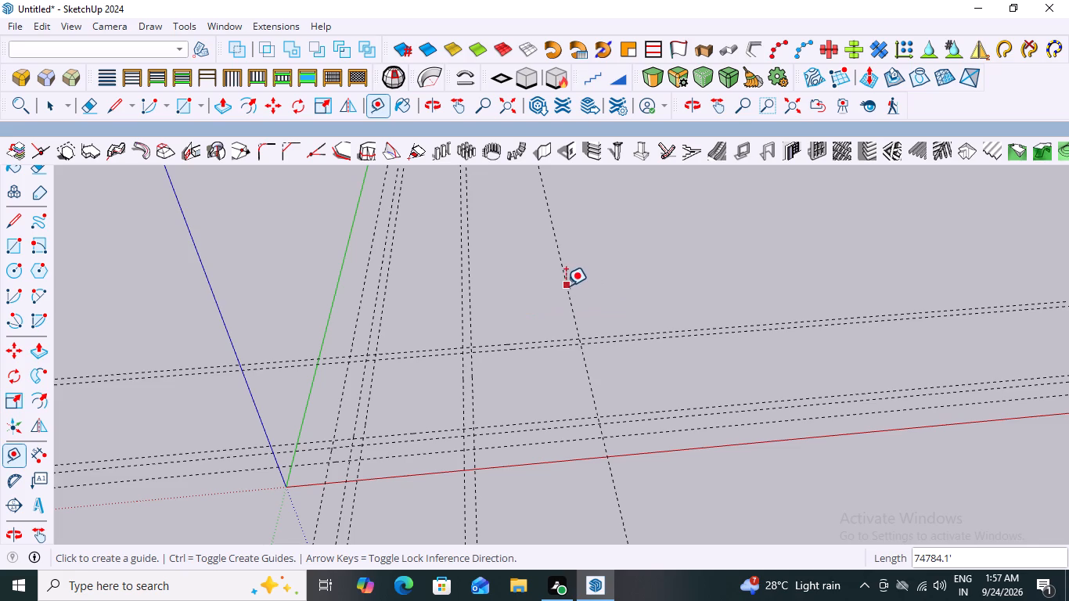
Add a guide parallel to the green axis, offset 5801 in the red direction from the newly placed guide.
{"action": "left_click", "coordinate": [566, 286]}
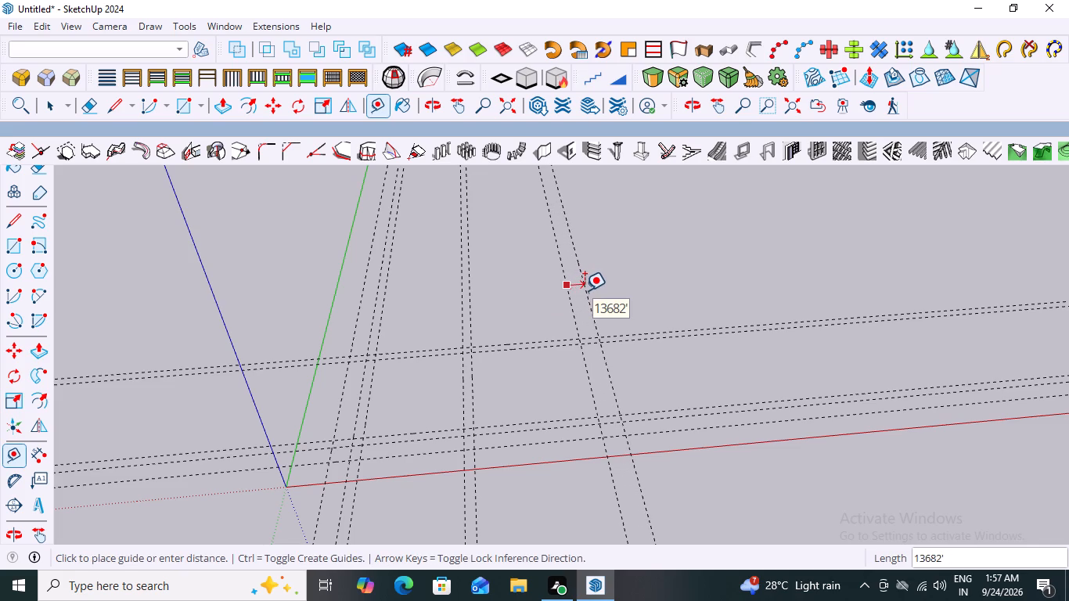
{"action": "key", "text": "5"}
{"action": "key", "text": "8"}
{"action": "key", "text": "0"}
{"action": "key", "text": "1"}
{"action": "key", "text": "Return"}
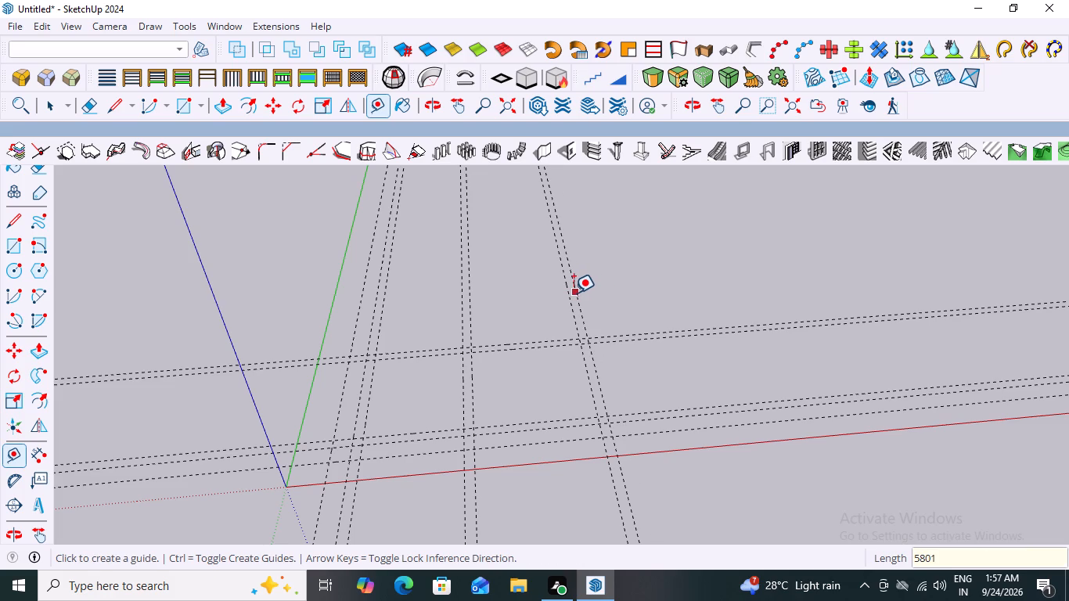
Place another guide parallel to the green axis, about 14710' in the red direction from the outermost guide.
{"action": "left_click", "coordinate": [574, 293]}
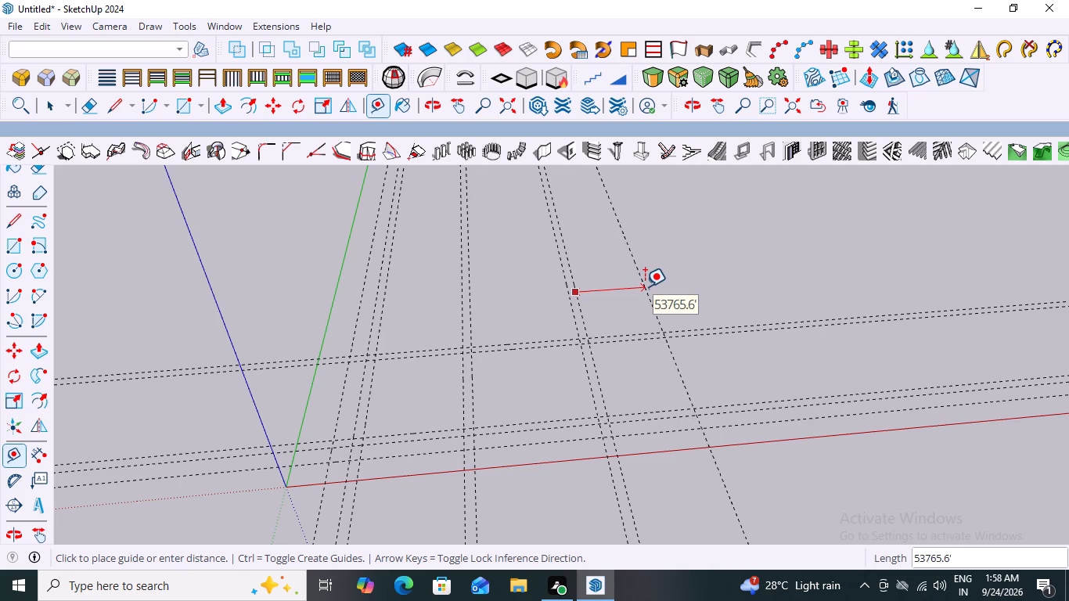
{"action": "middle_click_drag", "start_coordinate": [645, 286], "coordinate": [632, 260]}
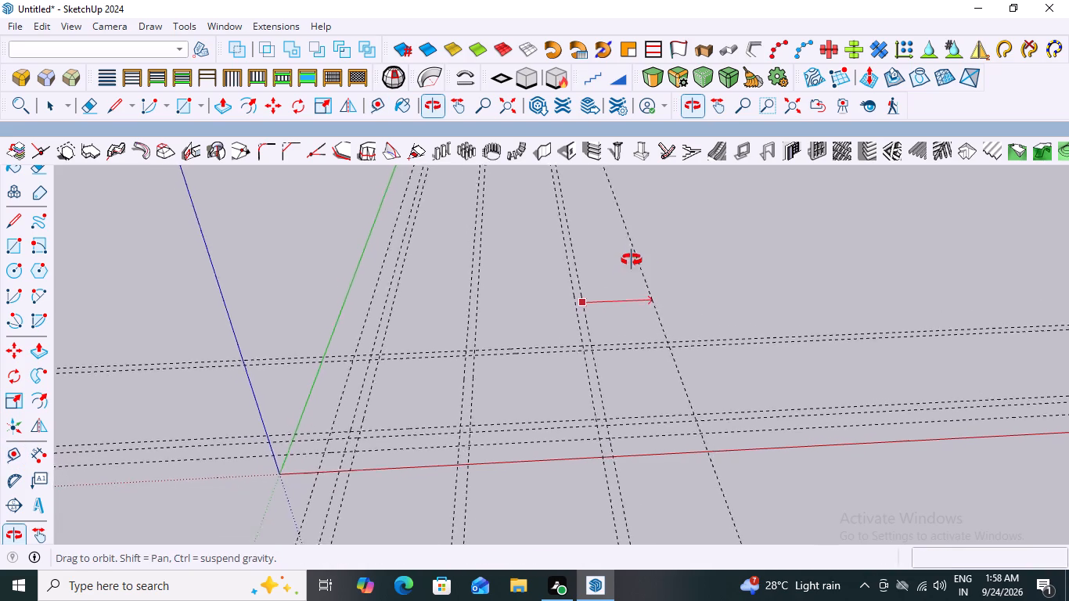
{"action": "middle_click_drag", "start_coordinate": [632, 260], "coordinate": [632, 250]}
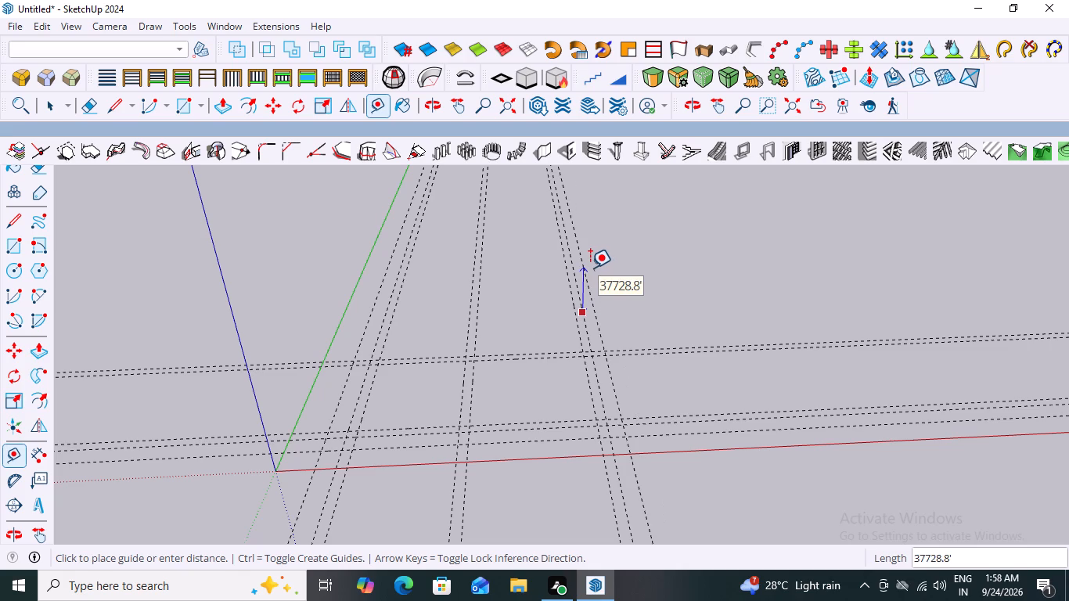
{"action": "scroll", "coordinate": [590, 268], "scroll_direction": "up", "scroll_amount": 11}
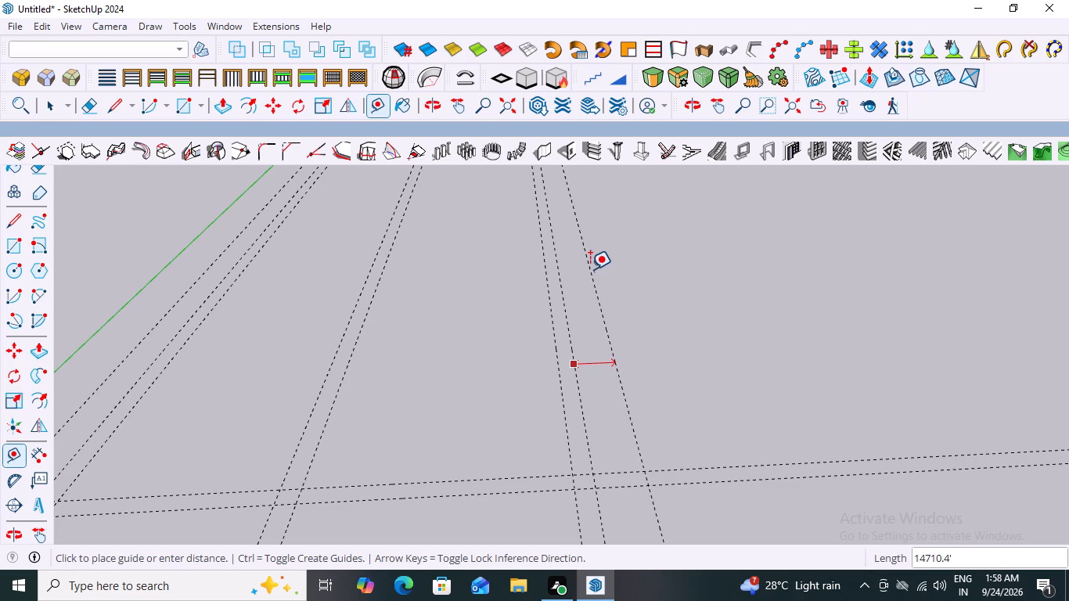
{"action": "left_click", "coordinate": [590, 269]}
Place a guide parallel to the red axis, about 164796' in the green direction from the farthest parallel guide.
{"action": "scroll", "coordinate": [645, 257], "scroll_direction": "down", "scroll_amount": 13}
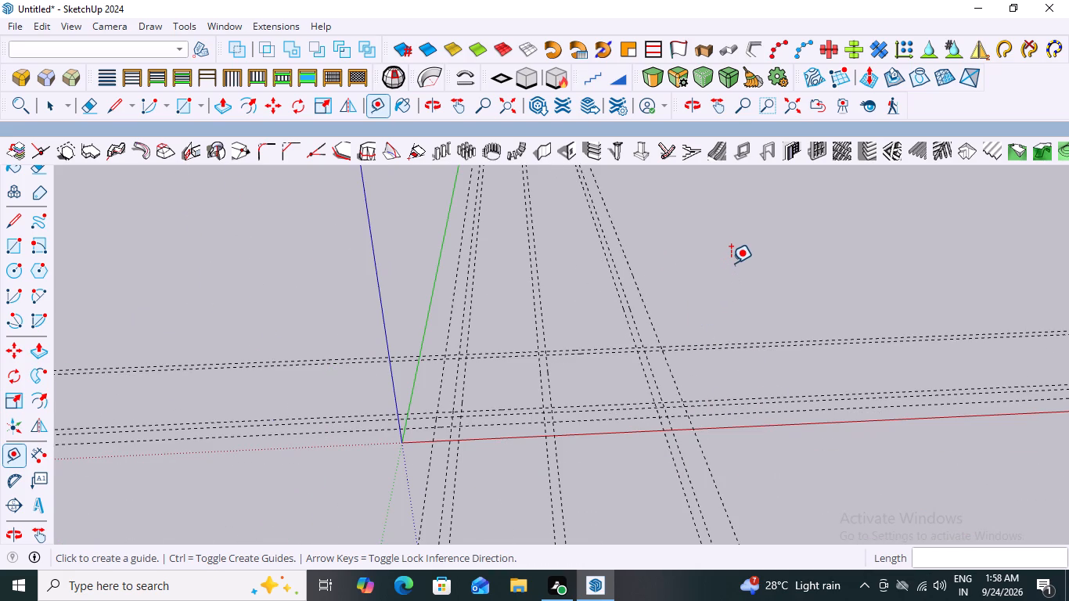
{"action": "middle_click_drag", "start_coordinate": [687, 271], "coordinate": [690, 301]}
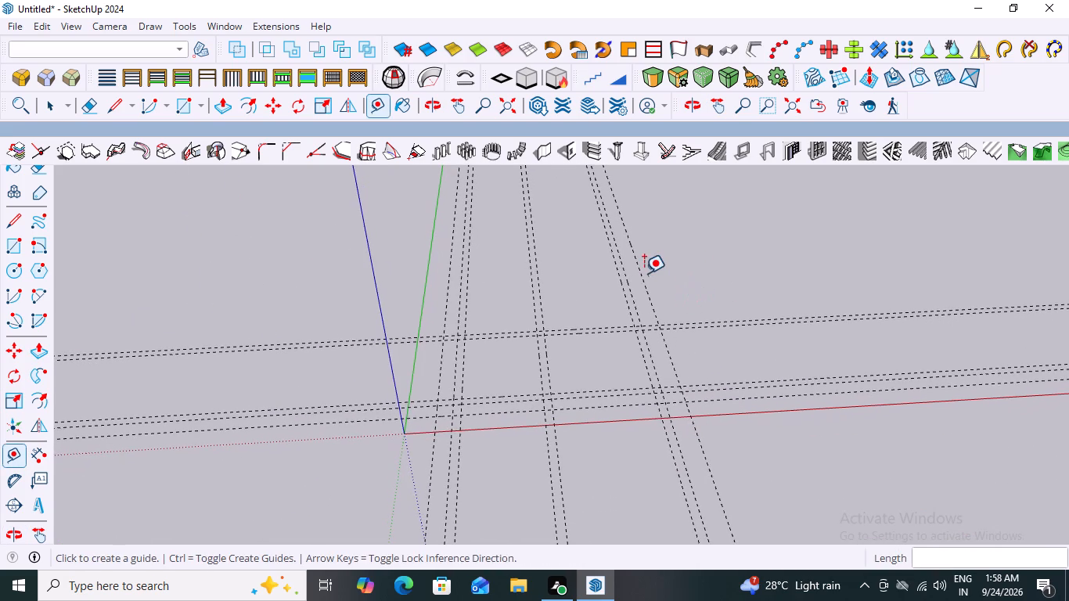
{"action": "scroll", "coordinate": [642, 266], "scroll_direction": "up", "scroll_amount": 6}
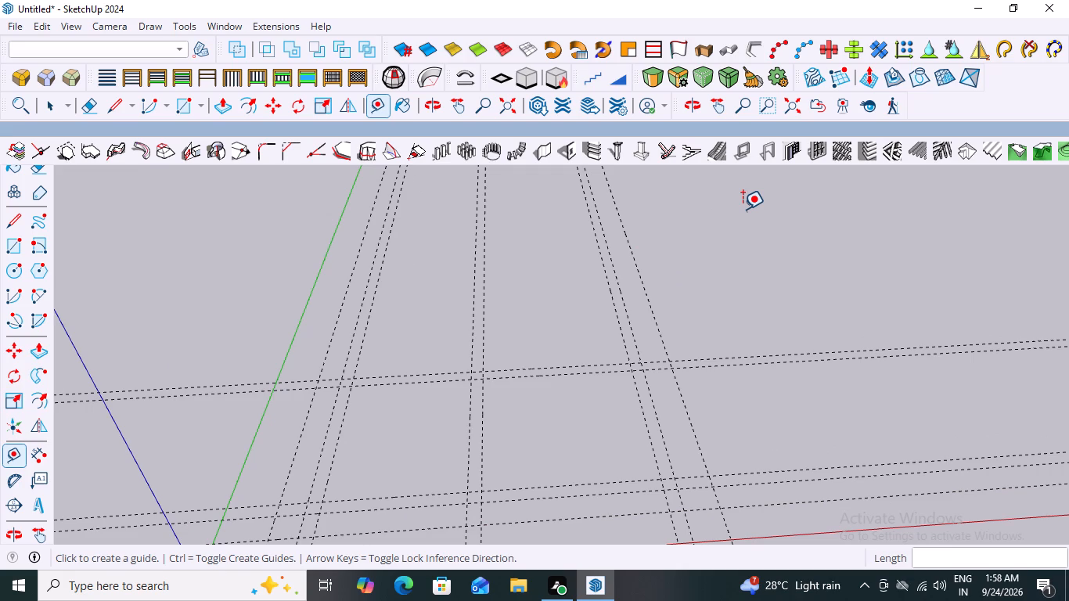
{"action": "left_click", "coordinate": [595, 364]}
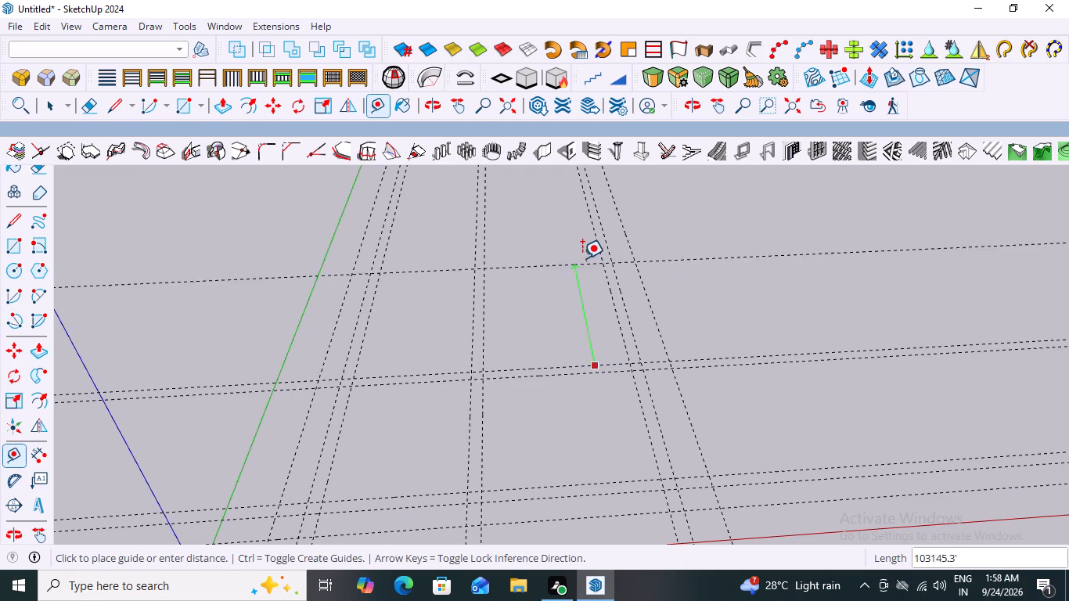
{"action": "scroll", "coordinate": [582, 256], "scroll_direction": "down", "scroll_amount": 7}
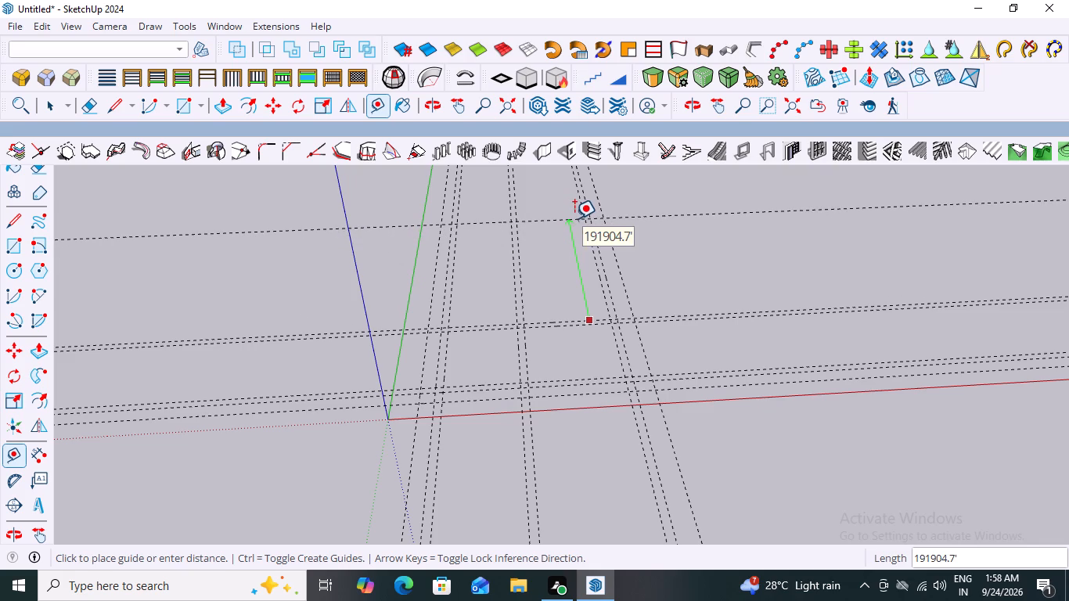
{"action": "left_click", "coordinate": [582, 231]}
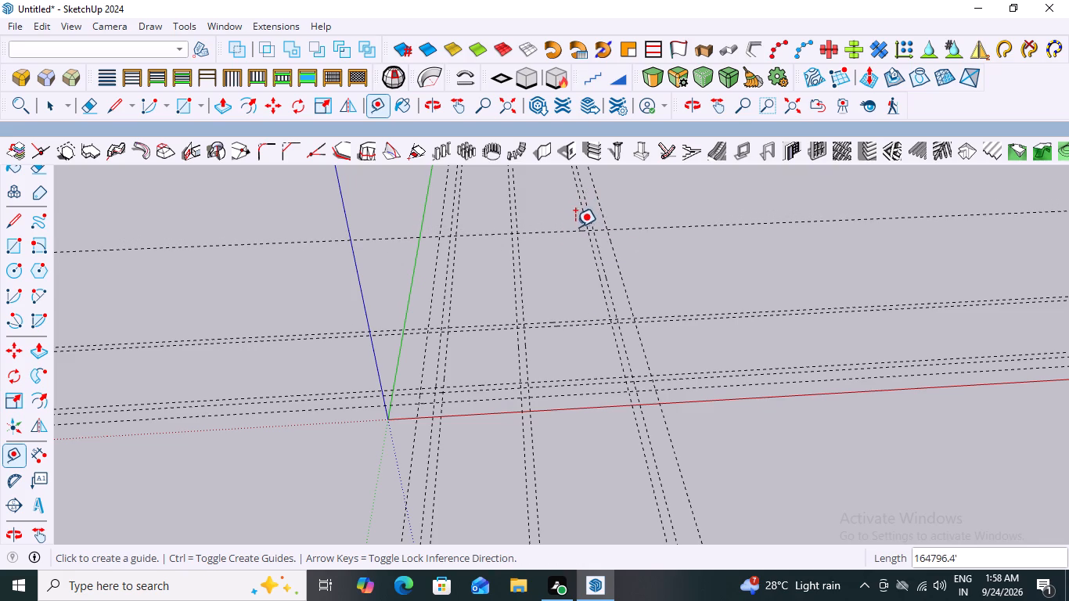
Add a guide parallel to the red axis, offset 5801 in the green direction from the newly placed guide.
{"action": "left_click", "coordinate": [572, 232]}
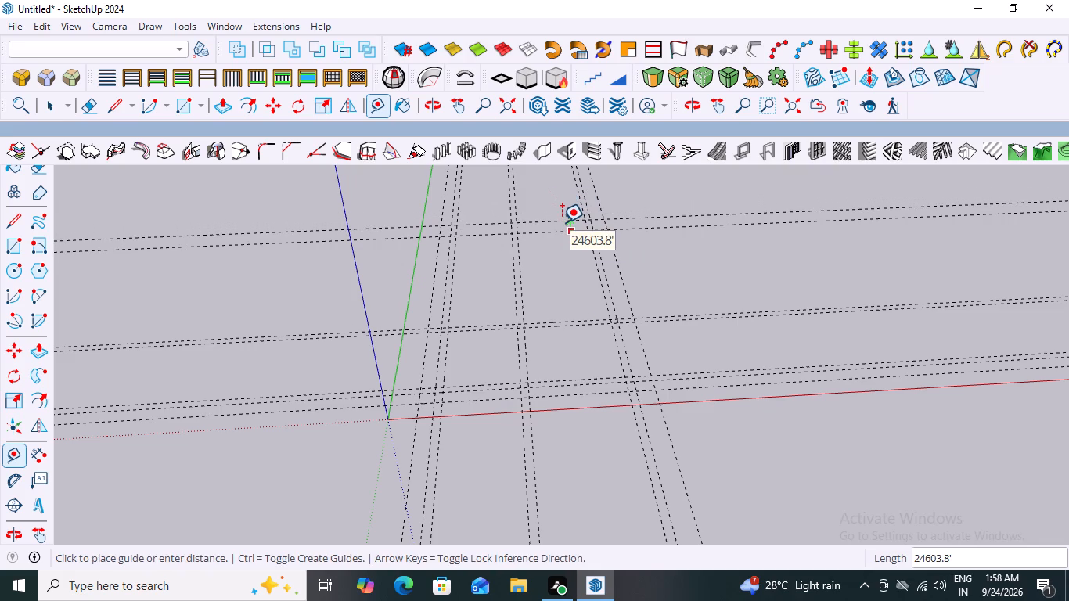
{"action": "type", "text": "580"}
{"action": "key", "text": "1"}
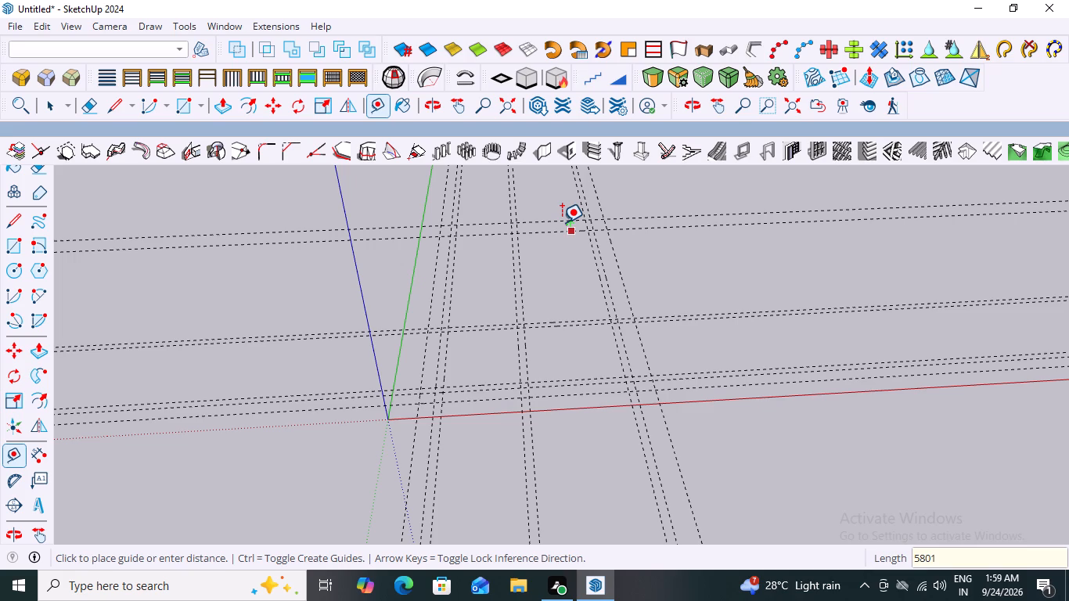
{"action": "key", "text": "Return"}
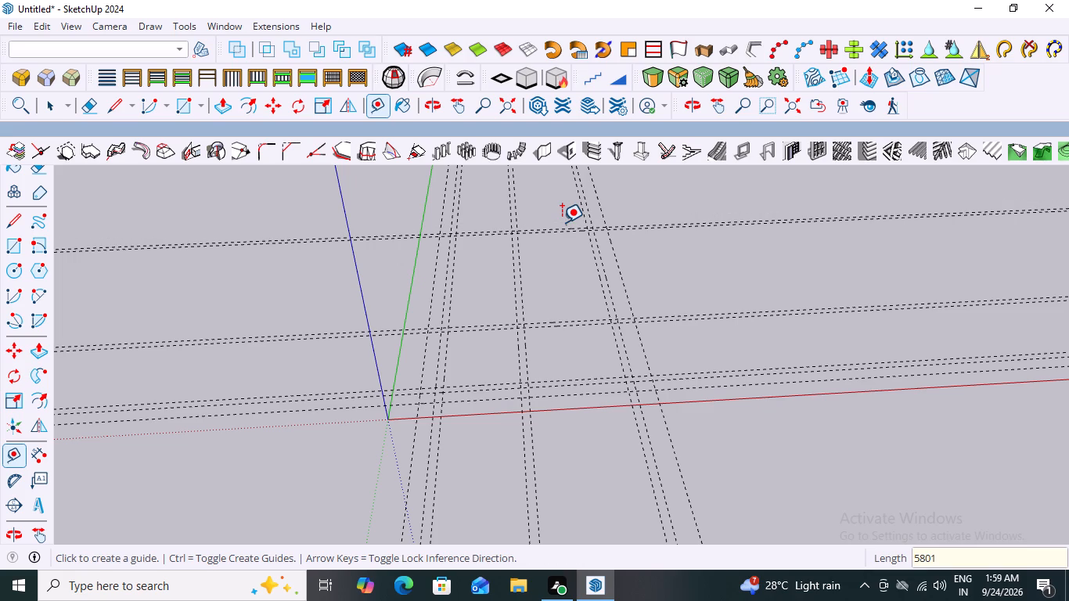
{"action": "key", "text": "space"}
Draw a closed six-edged L-shaped outline between guide intersections, with its notch nearest the red axis and farthest from the green axis.
{"action": "scroll", "coordinate": [406, 225], "scroll_direction": "up", "scroll_amount": 4}
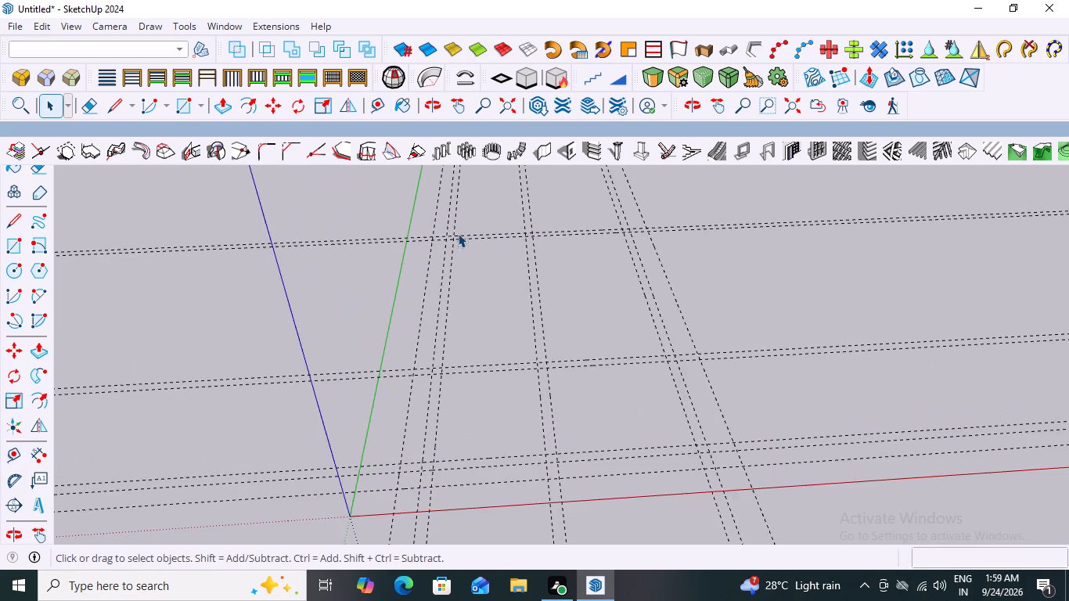
{"action": "scroll", "coordinate": [452, 232], "scroll_direction": "up", "scroll_amount": 9}
{"action": "scroll", "coordinate": [452, 232], "scroll_direction": "down", "scroll_amount": 6}
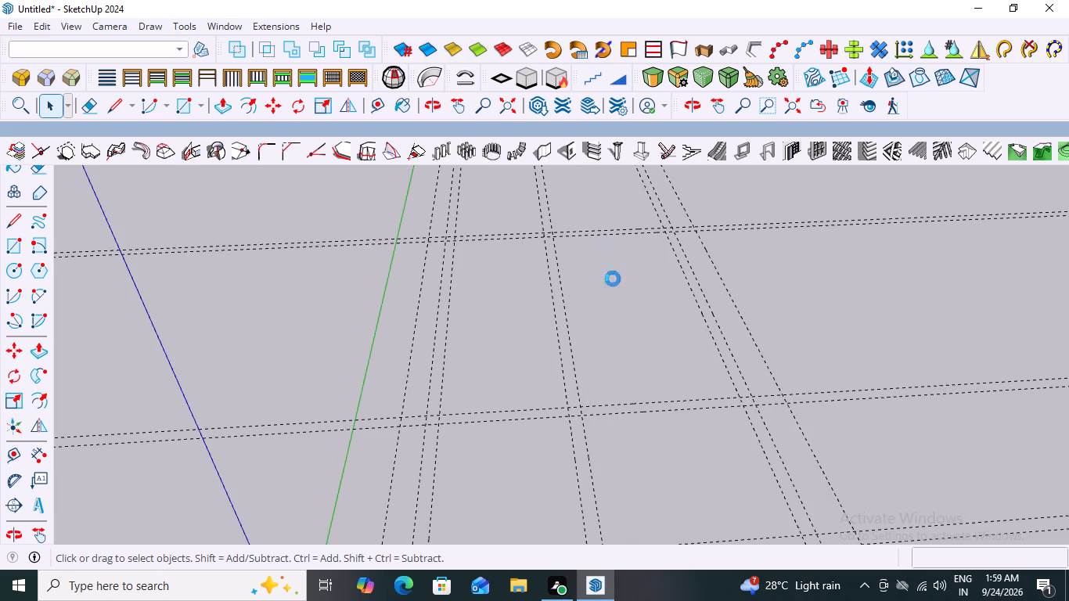
{"action": "scroll", "coordinate": [614, 281], "scroll_direction": "down", "scroll_amount": 1}
{"action": "scroll", "coordinate": [582, 354], "scroll_direction": "down", "scroll_amount": 4}
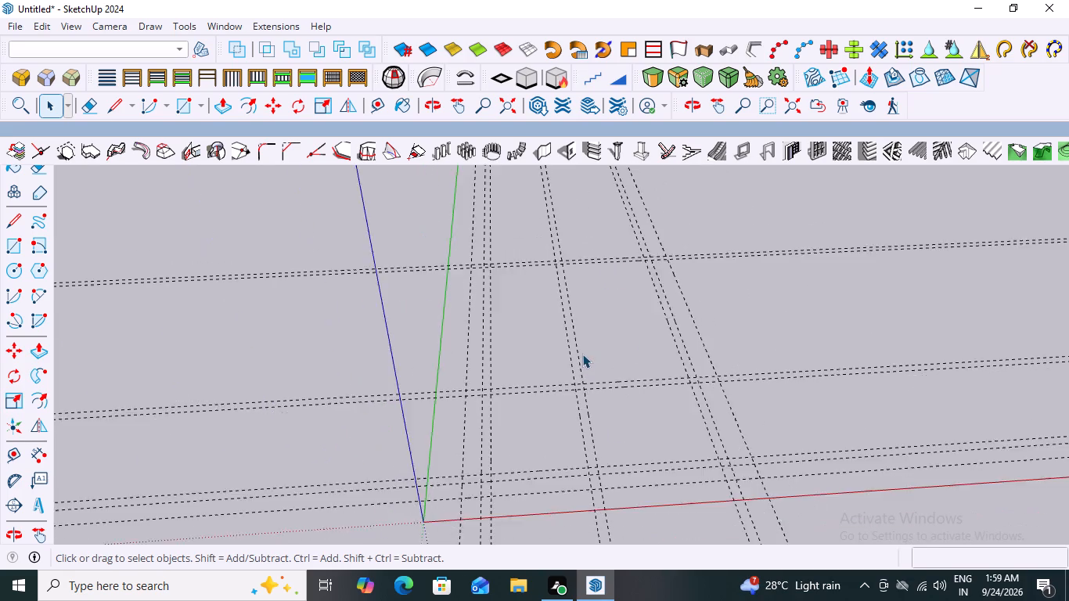
{"action": "scroll", "coordinate": [582, 354], "scroll_direction": "down", "scroll_amount": 4}
{"action": "scroll", "coordinate": [629, 478], "scroll_direction": "up", "scroll_amount": 5}
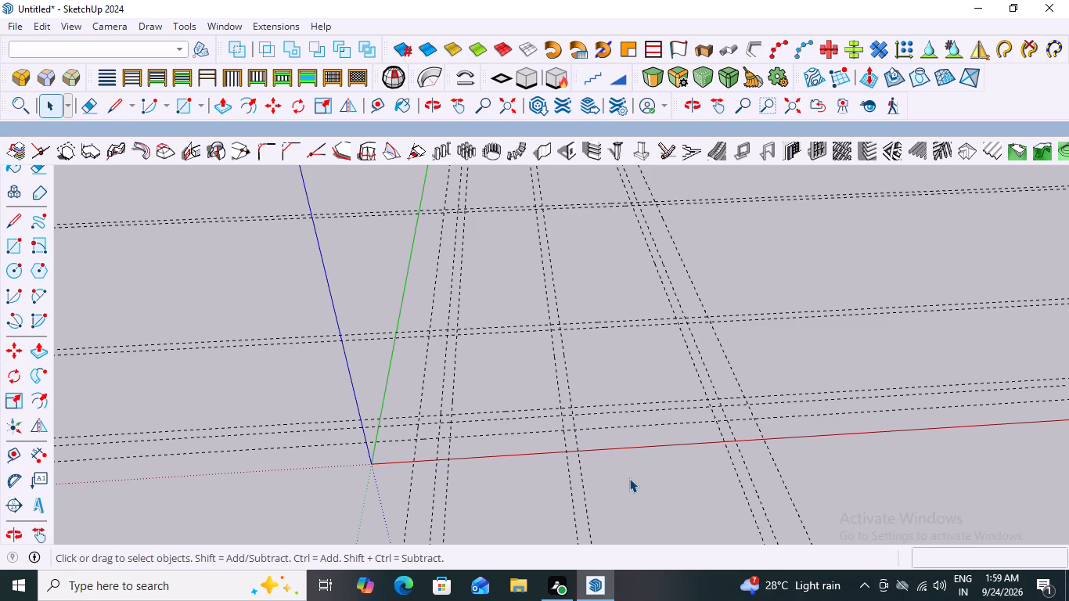
{"action": "key", "text": "l"}
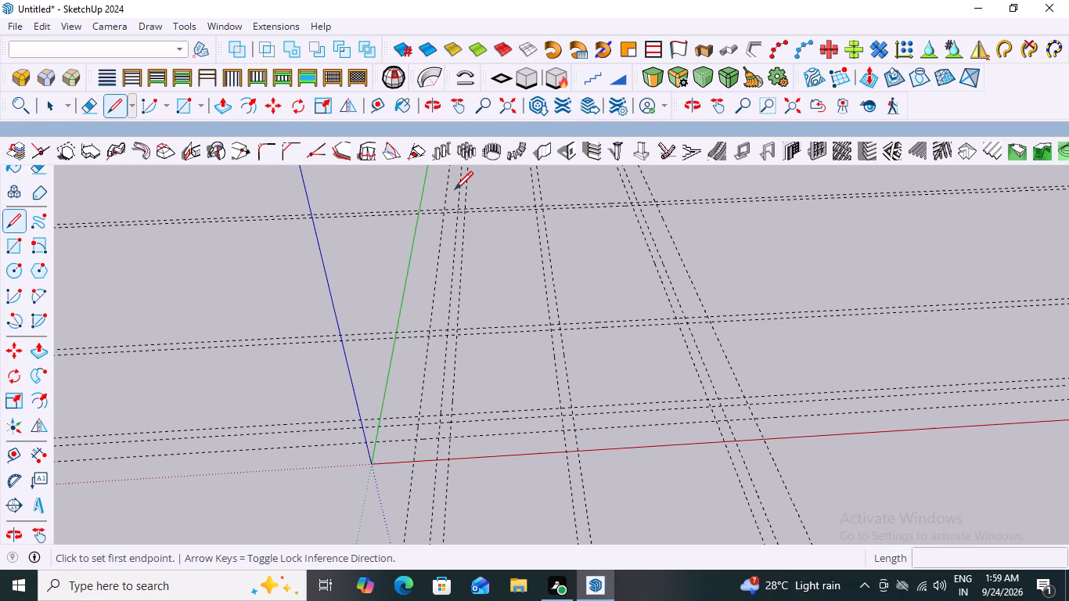
{"action": "scroll", "coordinate": [455, 189], "scroll_direction": "up", "scroll_amount": 4}
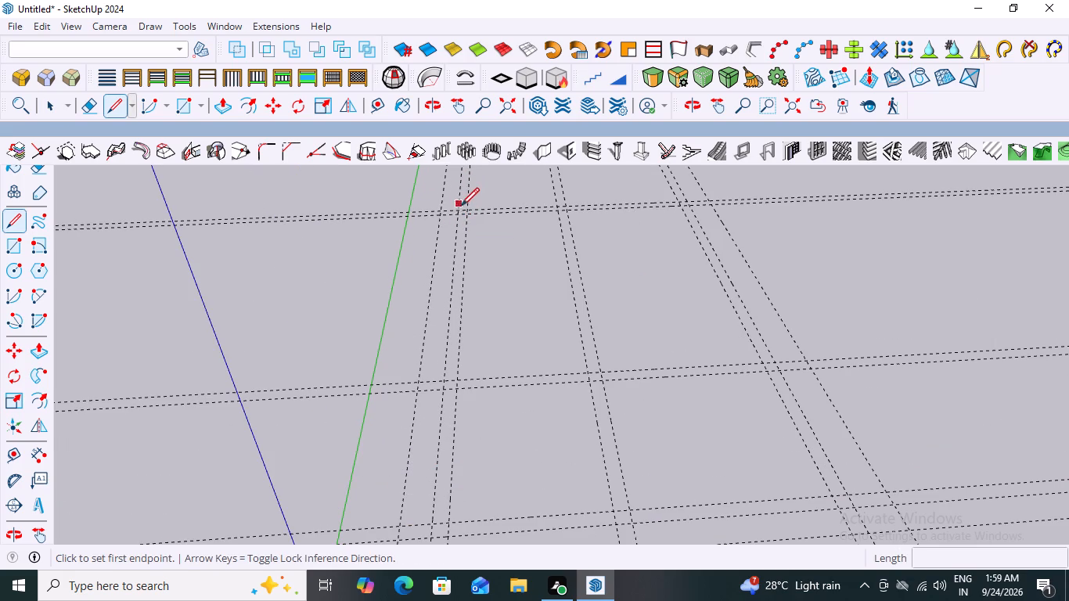
{"action": "left_click", "coordinate": [459, 210]}
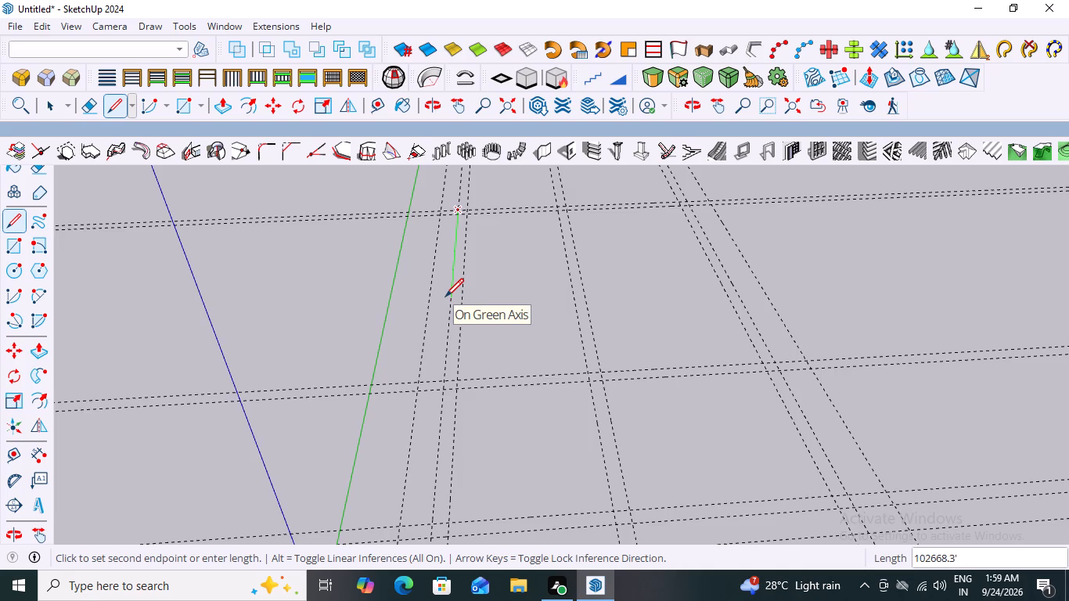
{"action": "scroll", "coordinate": [445, 297], "scroll_direction": "down", "scroll_amount": 6}
{"action": "scroll", "coordinate": [430, 495], "scroll_direction": "up", "scroll_amount": 3}
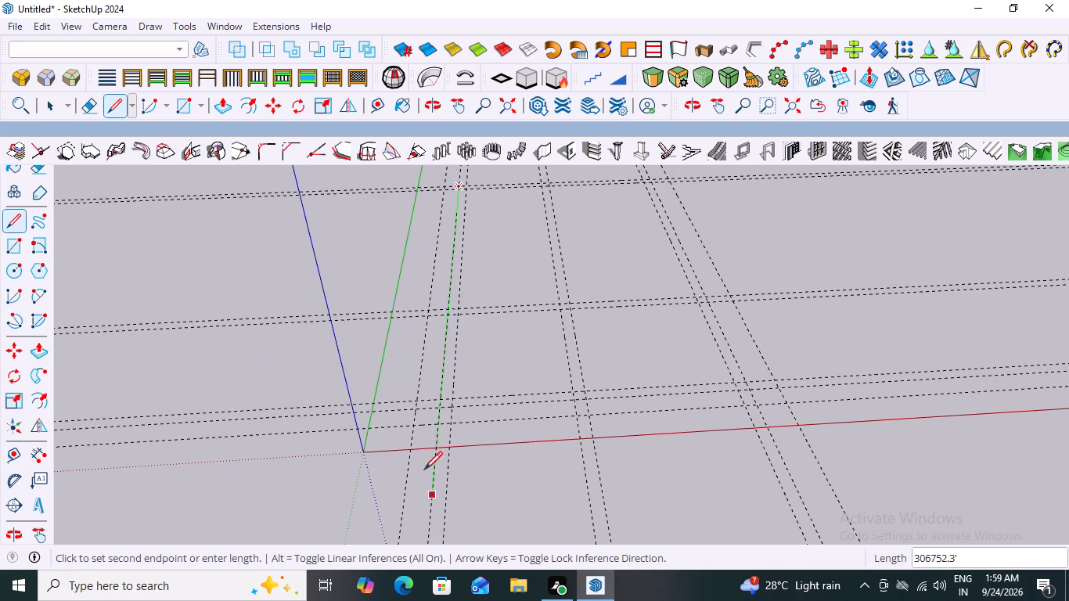
{"action": "left_click", "coordinate": [440, 406]}
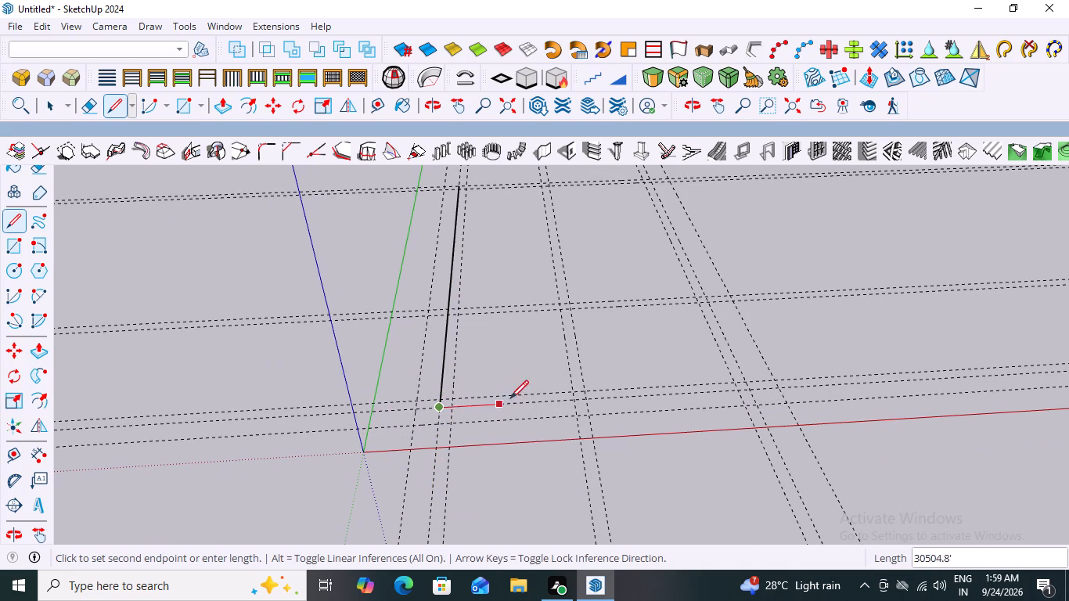
{"action": "left_click", "coordinate": [586, 401]}
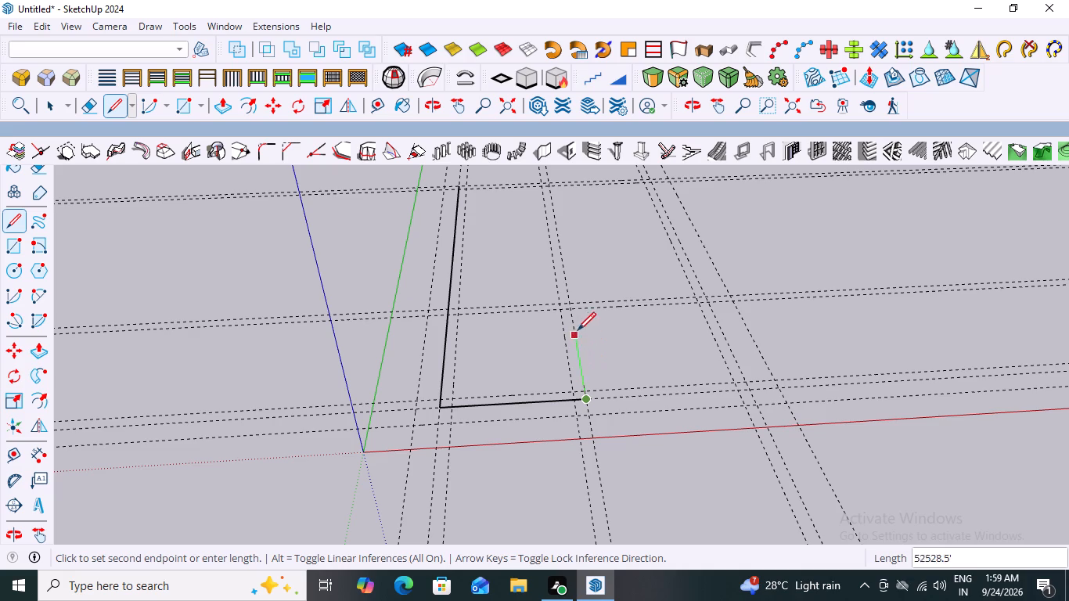
{"action": "left_click", "coordinate": [573, 311]}
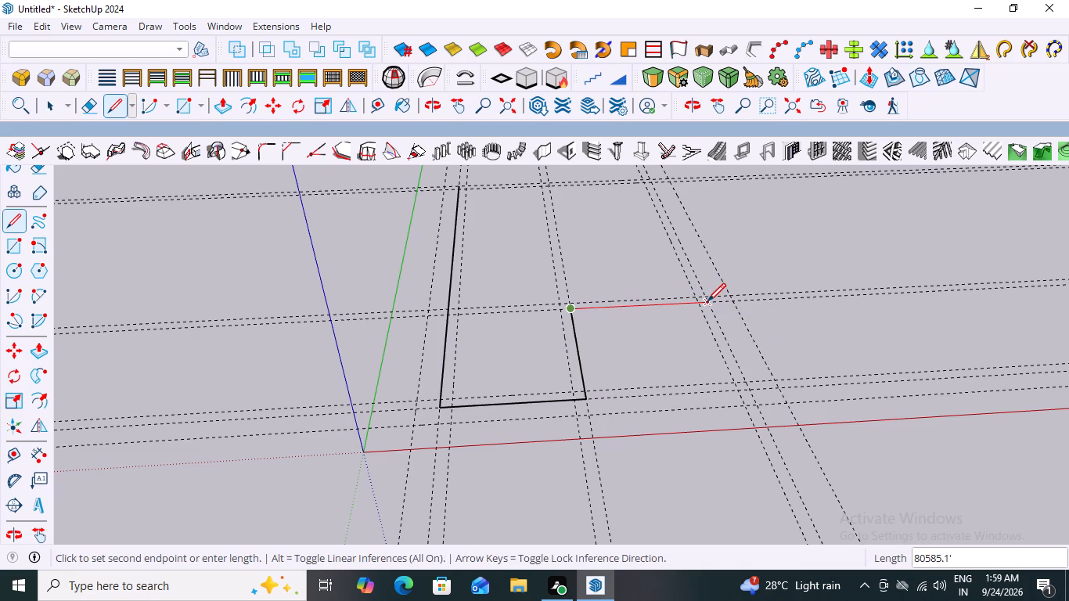
{"action": "left_click", "coordinate": [707, 301]}
{"action": "scroll", "coordinate": [707, 301], "scroll_direction": "down", "scroll_amount": 7}
{"action": "scroll", "coordinate": [691, 236], "scroll_direction": "up", "scroll_amount": 1}
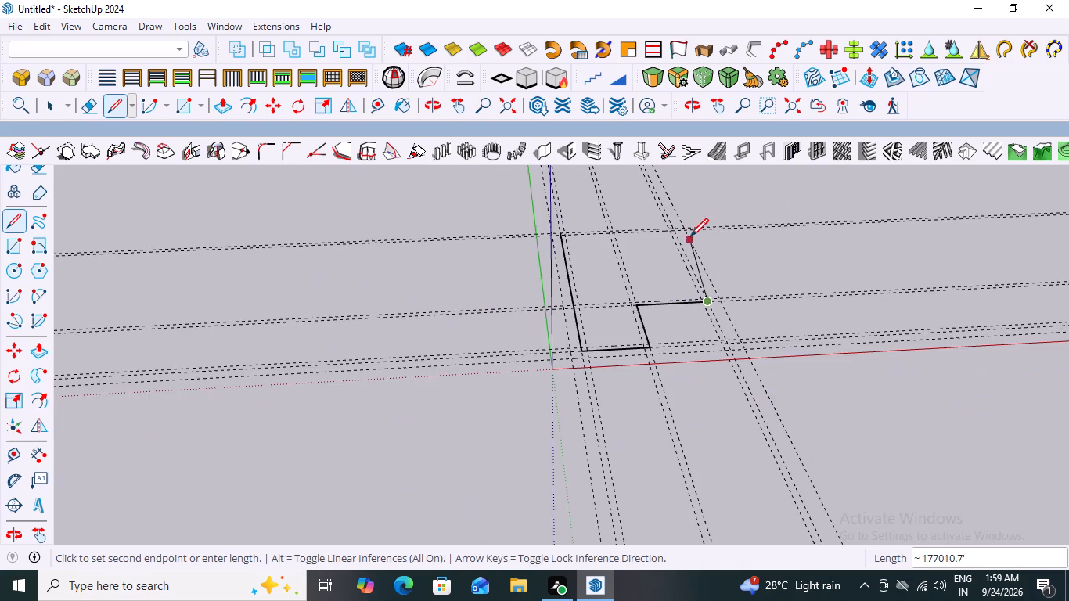
{"action": "scroll", "coordinate": [690, 236], "scroll_direction": "up", "scroll_amount": 10}
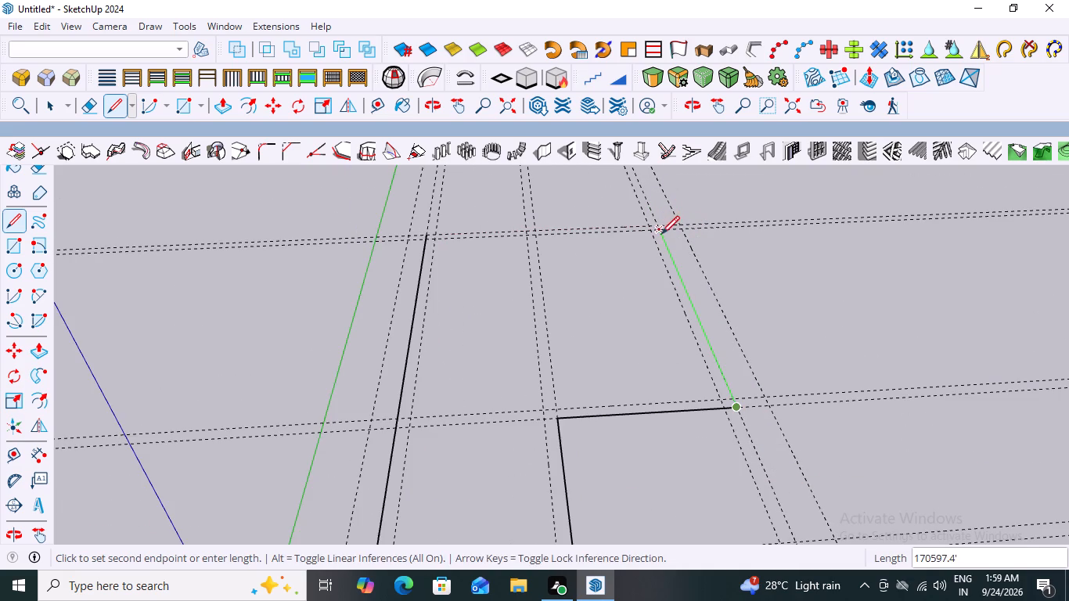
{"action": "scroll", "coordinate": [659, 226], "scroll_direction": "up", "scroll_amount": 5}
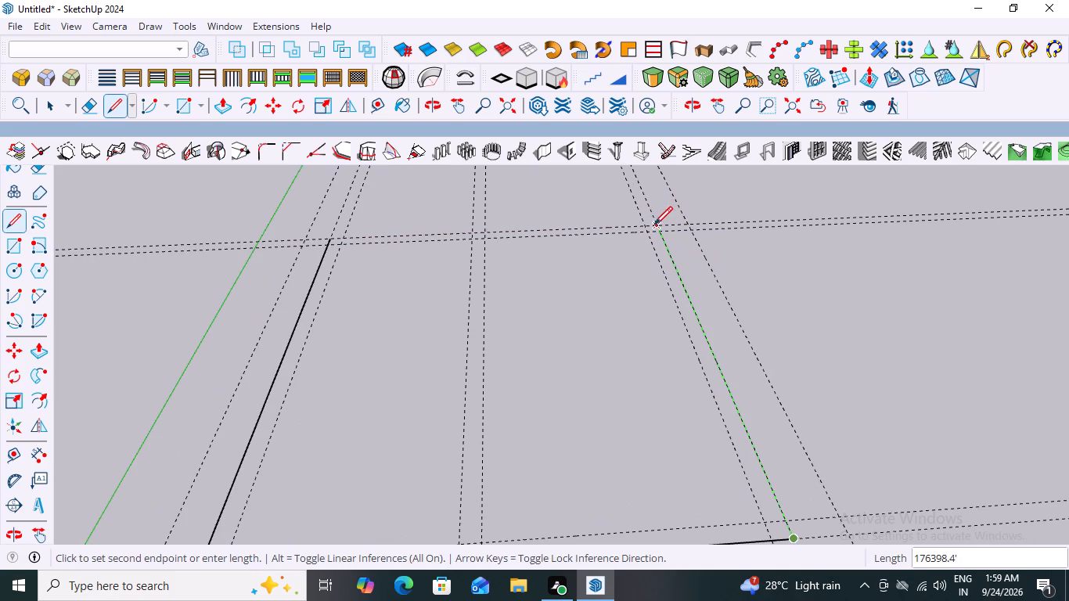
{"action": "left_click", "coordinate": [657, 226]}
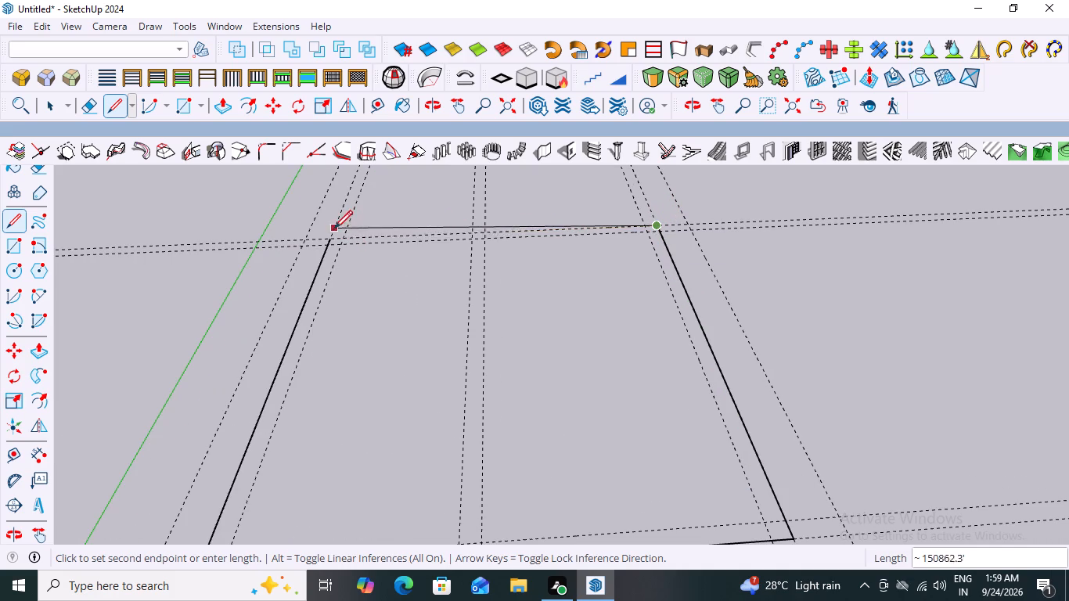
{"action": "left_click", "coordinate": [332, 236]}
{"action": "scroll", "coordinate": [564, 246], "scroll_direction": "down", "scroll_amount": 10}
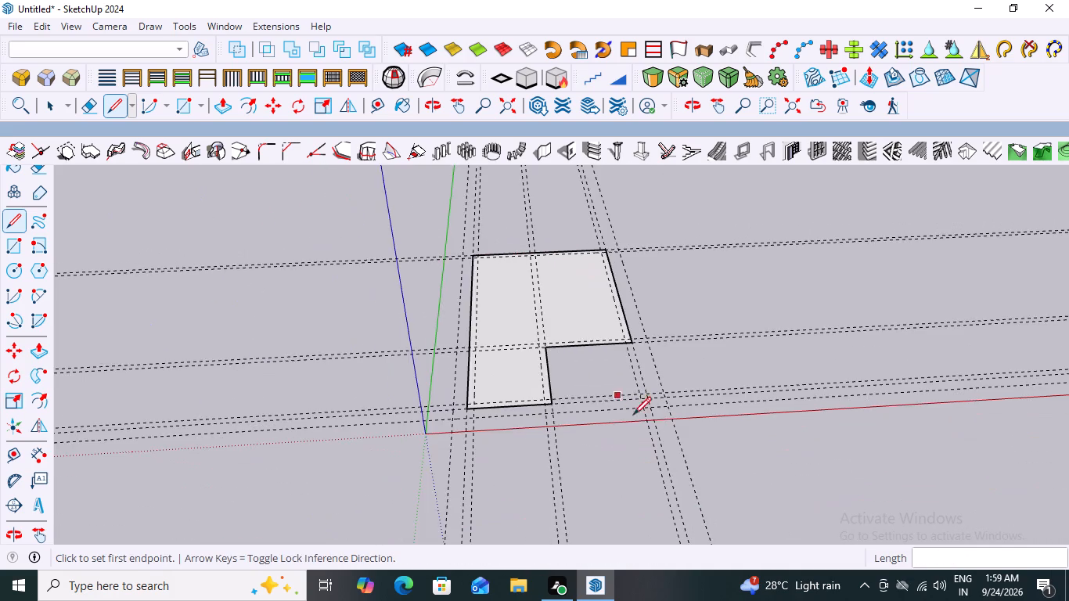
{"action": "scroll", "coordinate": [650, 419], "scroll_direction": "down", "scroll_amount": 2}
{"action": "scroll", "coordinate": [754, 435], "scroll_direction": "up", "scroll_amount": 3}
{"action": "key", "text": "space"}
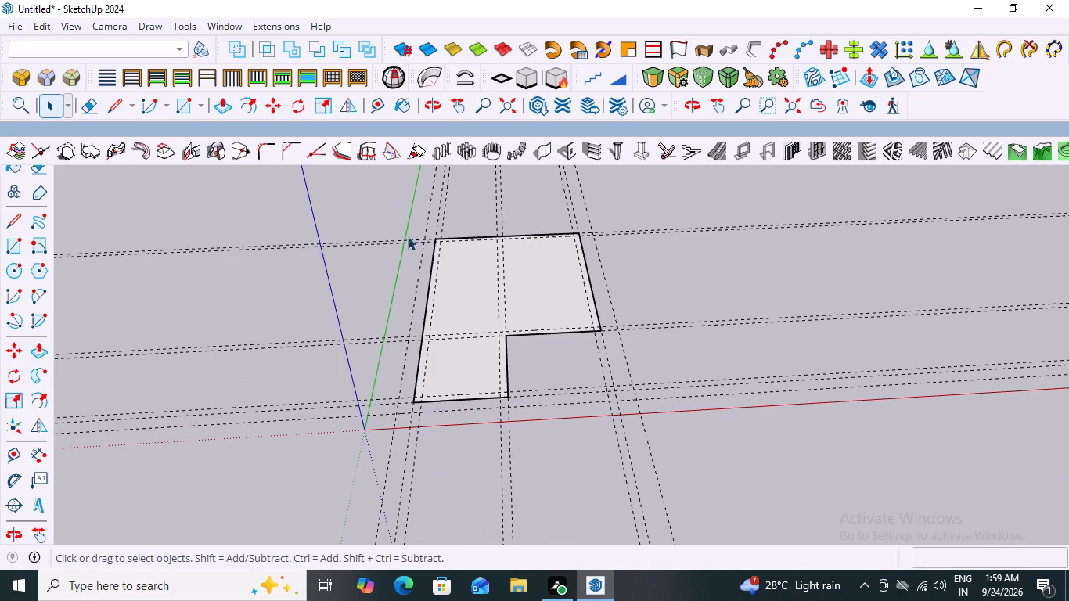
Make a group from the L-shaped face together with its bounding edges.
{"action": "scroll", "coordinate": [504, 232], "scroll_direction": "up", "scroll_amount": 9}
{"action": "triple_click", "coordinate": [450, 319]}
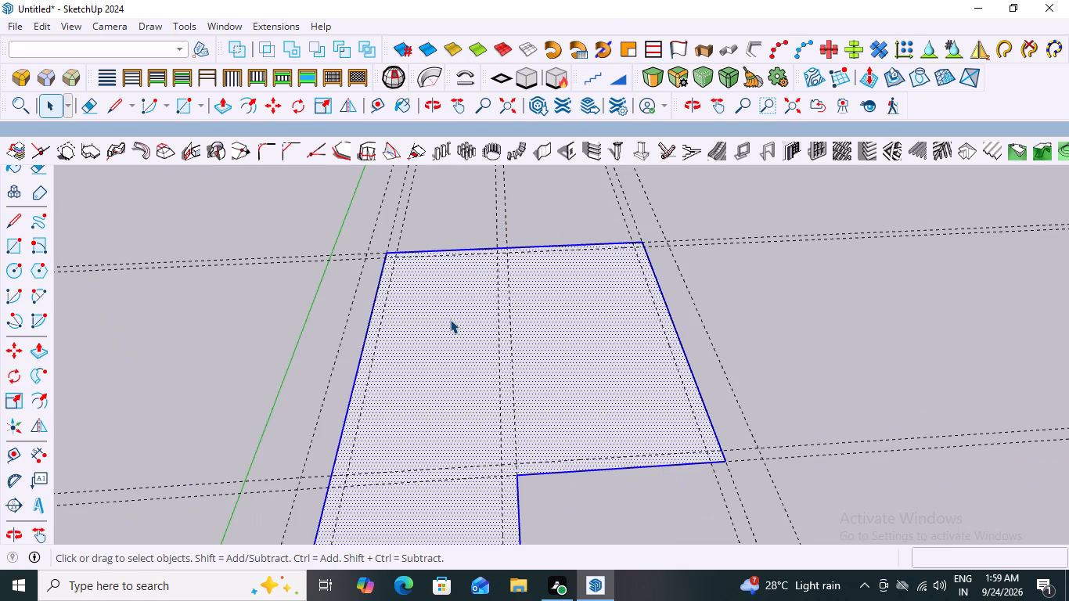
{"action": "right_click", "coordinate": [450, 319]}
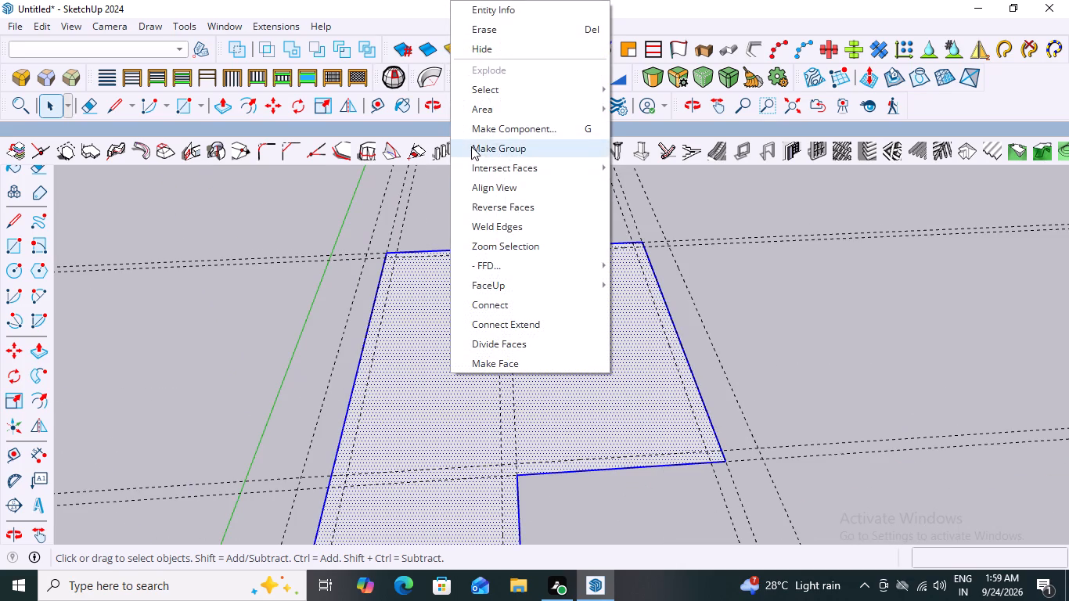
{"action": "left_click", "coordinate": [481, 149]}
Inside the group, offset the L-shaped outline inward by 5801' to the inner guide lines, and close the group.
{"action": "scroll", "coordinate": [418, 309], "scroll_direction": "down", "scroll_amount": 5}
{"action": "left_click", "coordinate": [412, 335]}
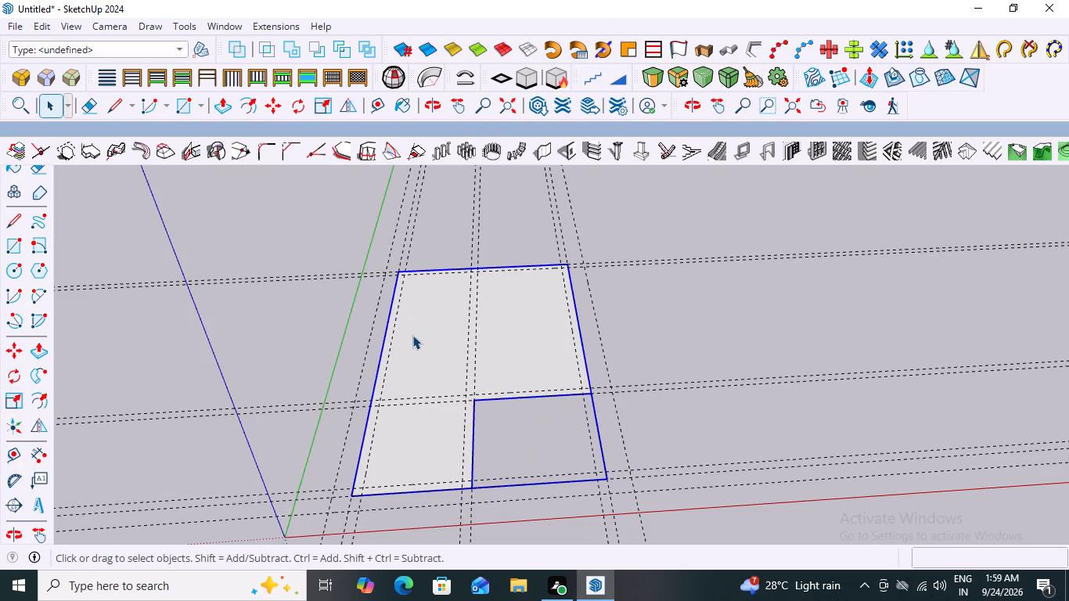
{"action": "scroll", "coordinate": [416, 266], "scroll_direction": "up", "scroll_amount": 5}
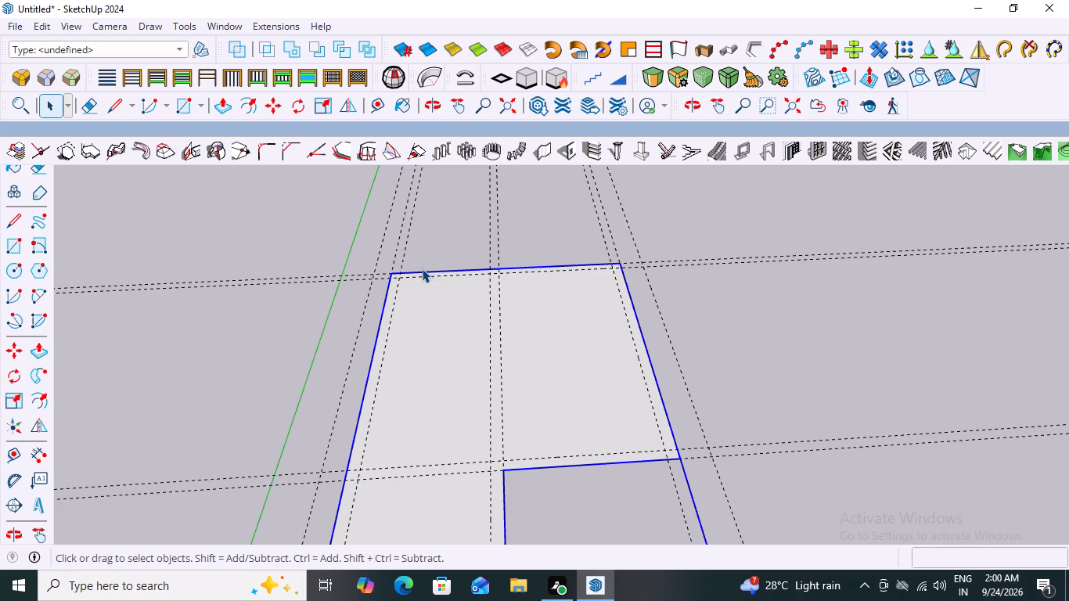
{"action": "triple_click", "coordinate": [453, 318]}
{"action": "left_click", "coordinate": [604, 319]}
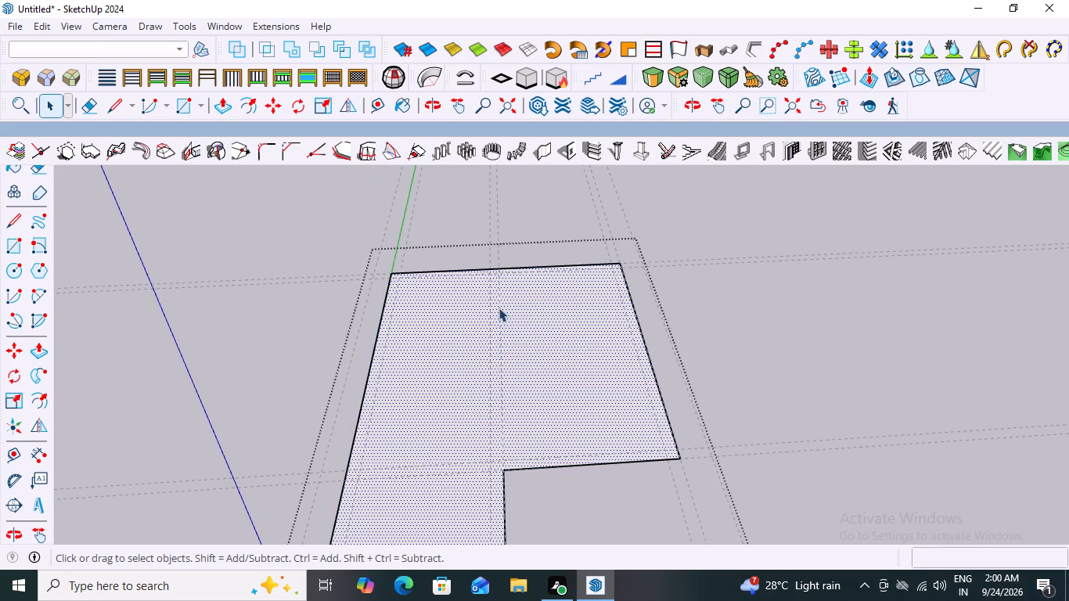
{"action": "scroll", "coordinate": [474, 288], "scroll_direction": "up", "scroll_amount": 7}
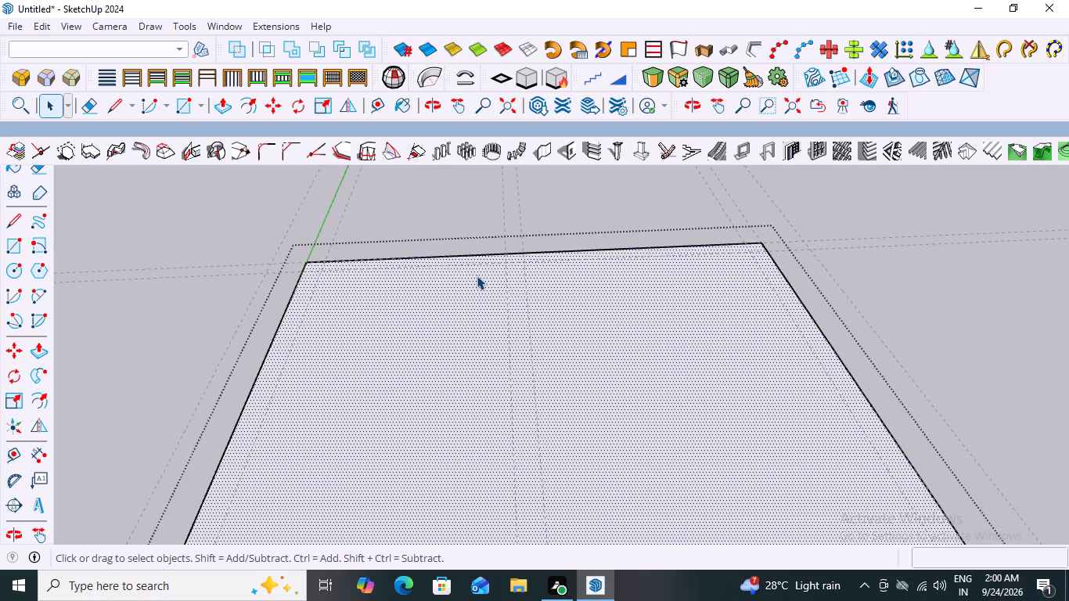
{"action": "key", "text": "f"}
{"action": "left_click", "coordinate": [477, 252]}
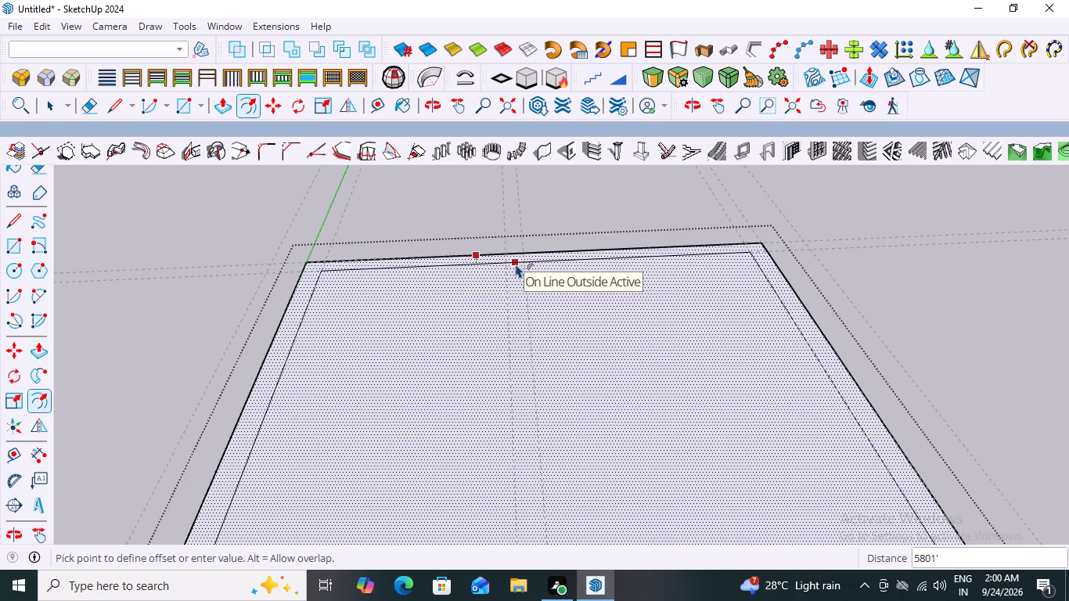
{"action": "scroll", "coordinate": [516, 264], "scroll_direction": "down", "scroll_amount": 11}
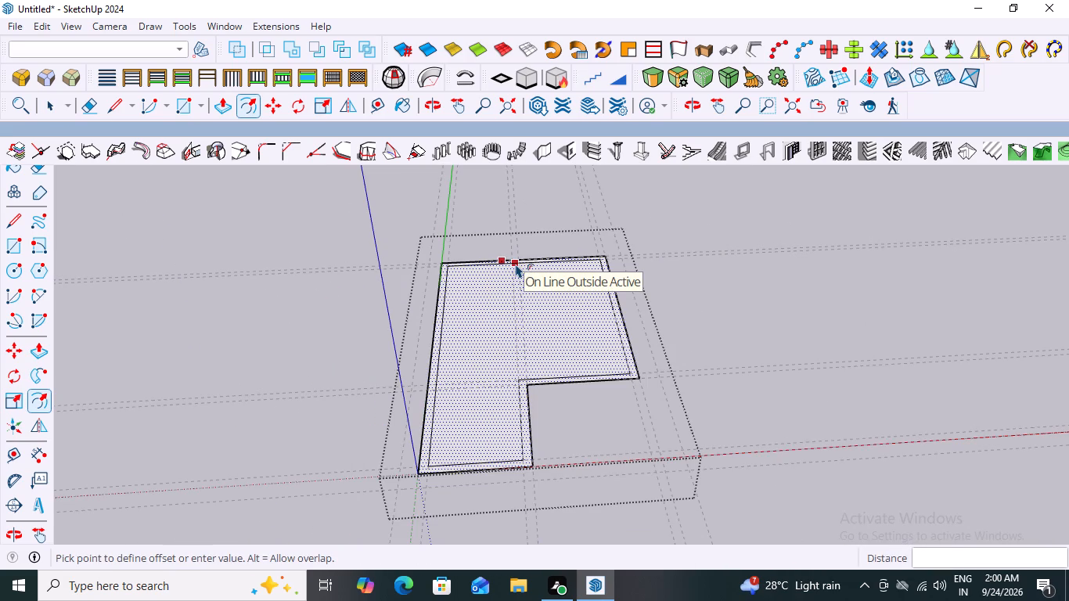
{"action": "scroll", "coordinate": [520, 256], "scroll_direction": "up", "scroll_amount": 12}
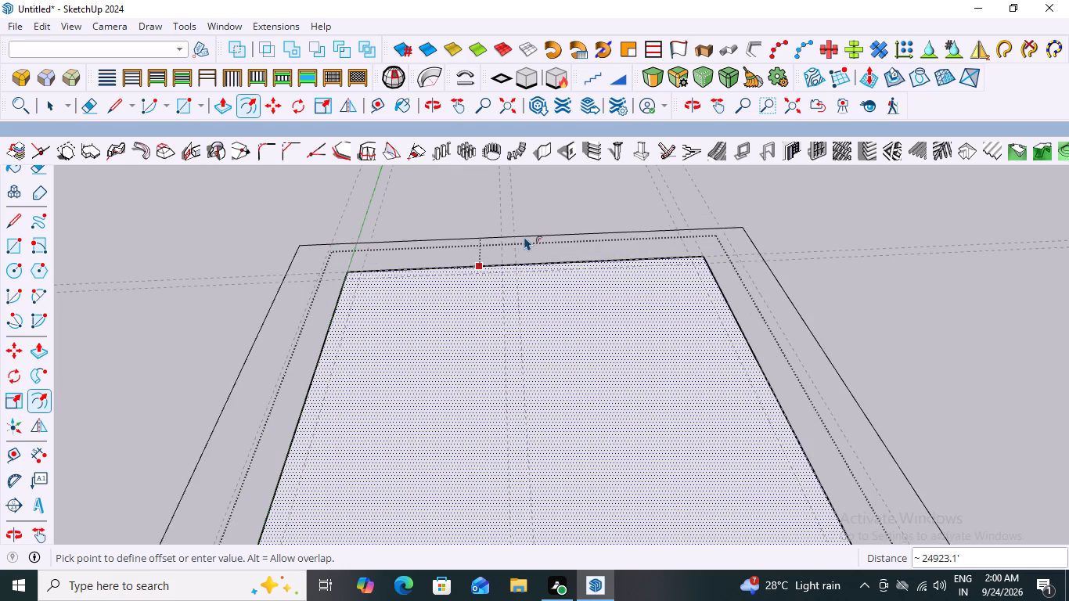
{"action": "left_click", "coordinate": [503, 273]}
{"action": "scroll", "coordinate": [448, 282], "scroll_direction": "down", "scroll_amount": 8}
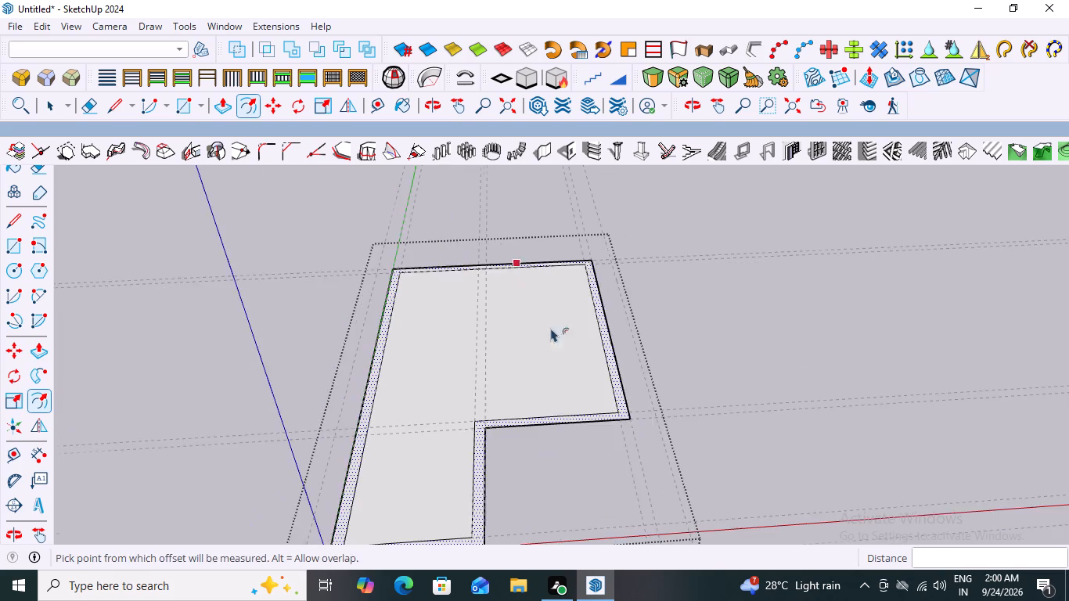
{"action": "scroll", "coordinate": [551, 328], "scroll_direction": "down", "scroll_amount": 5}
{"action": "key", "text": "space"}
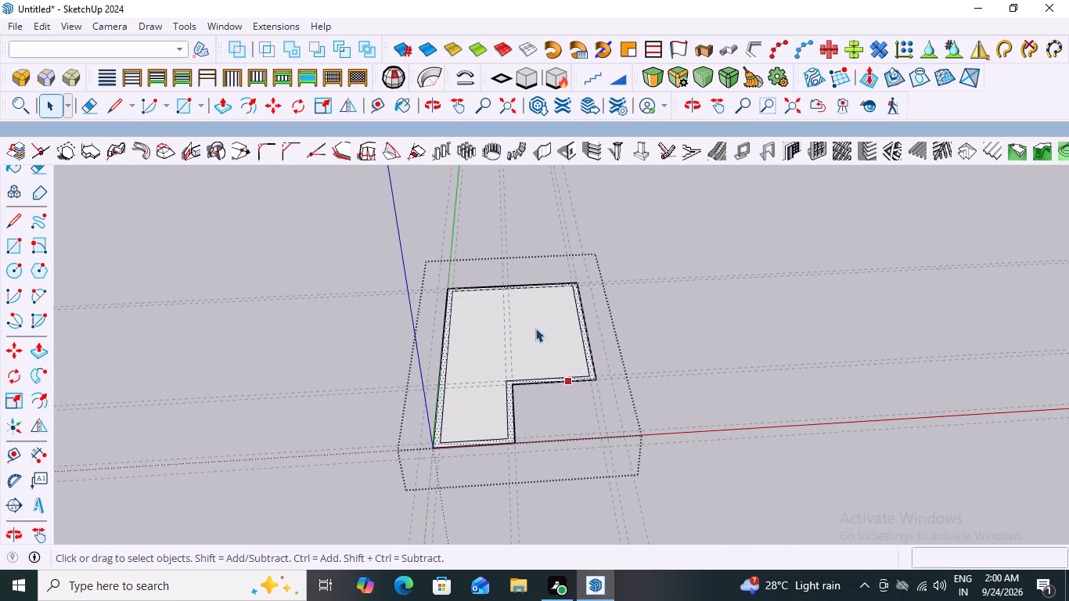
{"action": "double_click", "coordinate": [545, 322]}
{"action": "scroll", "coordinate": [559, 317], "scroll_direction": "up", "scroll_amount": 8}
{"action": "left_click", "coordinate": [675, 305]}
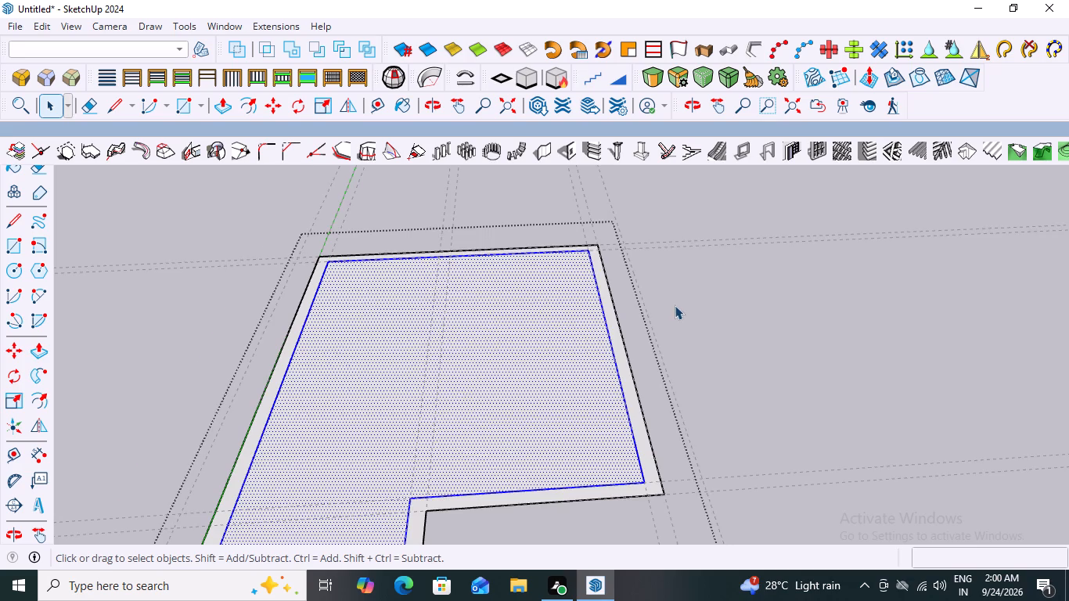
Delete all construction guides from the model.
{"action": "scroll", "coordinate": [518, 351], "scroll_direction": "down", "scroll_amount": 11}
{"action": "scroll", "coordinate": [487, 417], "scroll_direction": "up", "scroll_amount": 1}
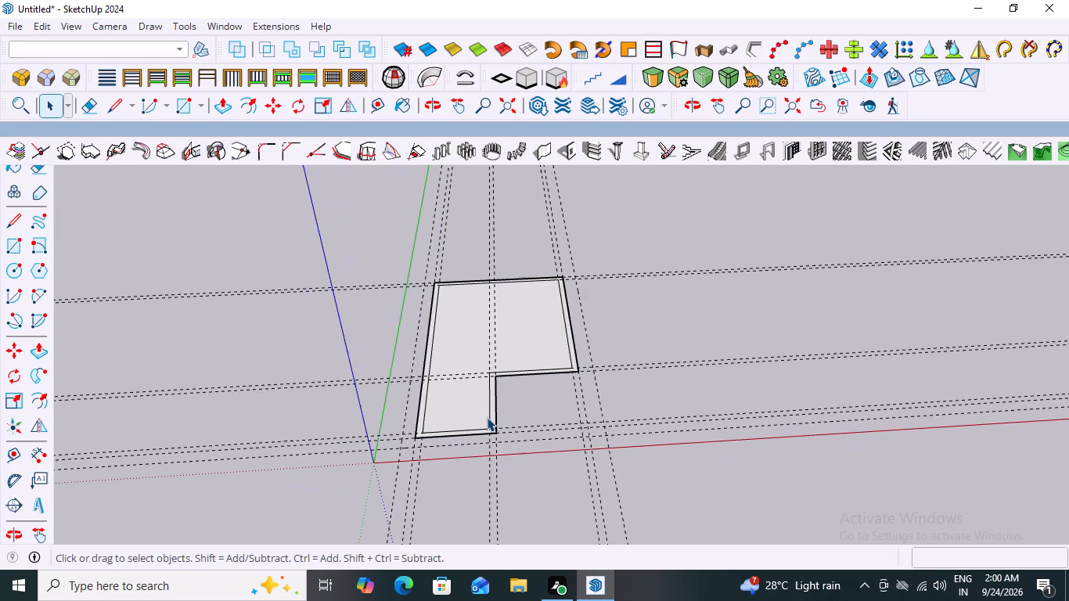
{"action": "scroll", "coordinate": [487, 417], "scroll_direction": "up", "scroll_amount": 1}
{"action": "left_click", "coordinate": [37, 23]}
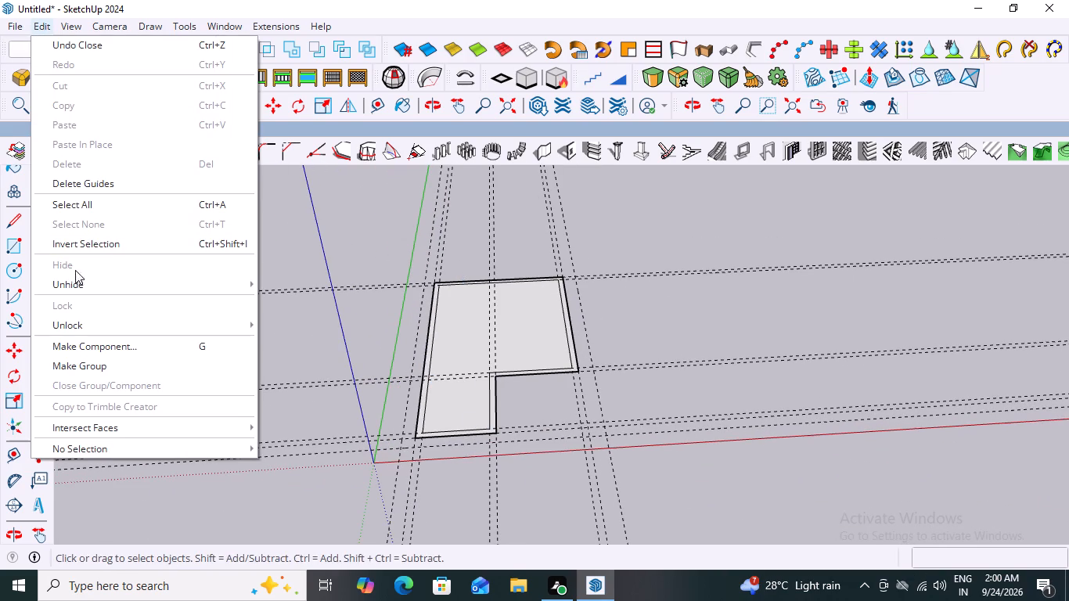
{"action": "left_click", "coordinate": [97, 186]}
Open the L-shaped group for editing.
{"action": "scroll", "coordinate": [537, 387], "scroll_direction": "down", "scroll_amount": 2}
{"action": "middle_click_drag", "start_coordinate": [460, 401], "coordinate": [446, 386]}
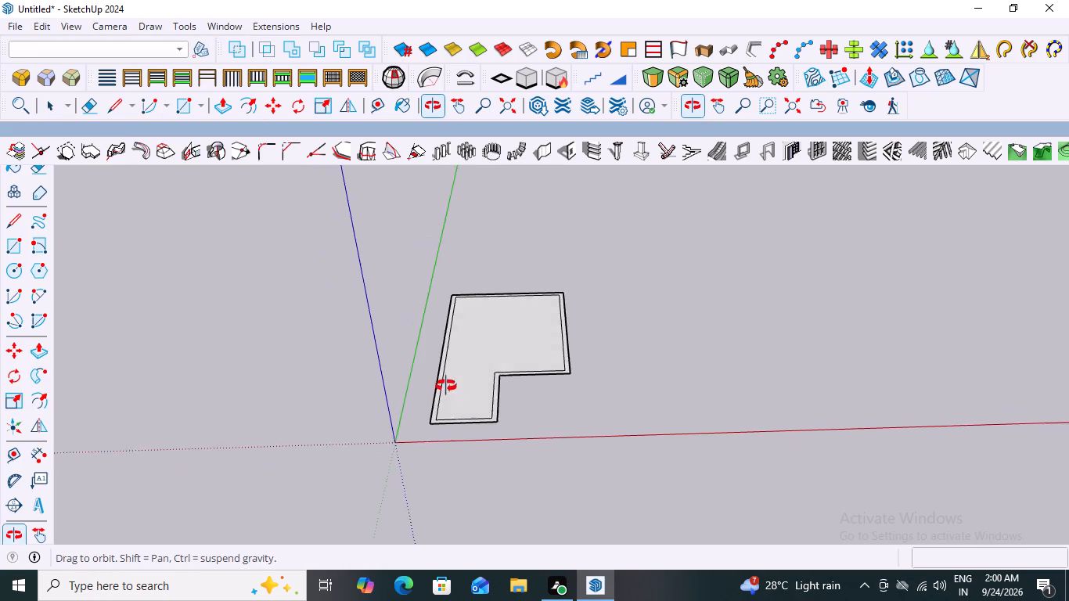
{"action": "middle_click_drag", "start_coordinate": [446, 386], "coordinate": [470, 372]}
{"action": "scroll", "coordinate": [473, 374], "scroll_direction": "up", "scroll_amount": 3}
{"action": "middle_click_drag", "start_coordinate": [469, 376], "coordinate": [466, 360]}
{"action": "scroll", "coordinate": [474, 353], "scroll_direction": "up", "scroll_amount": 2}
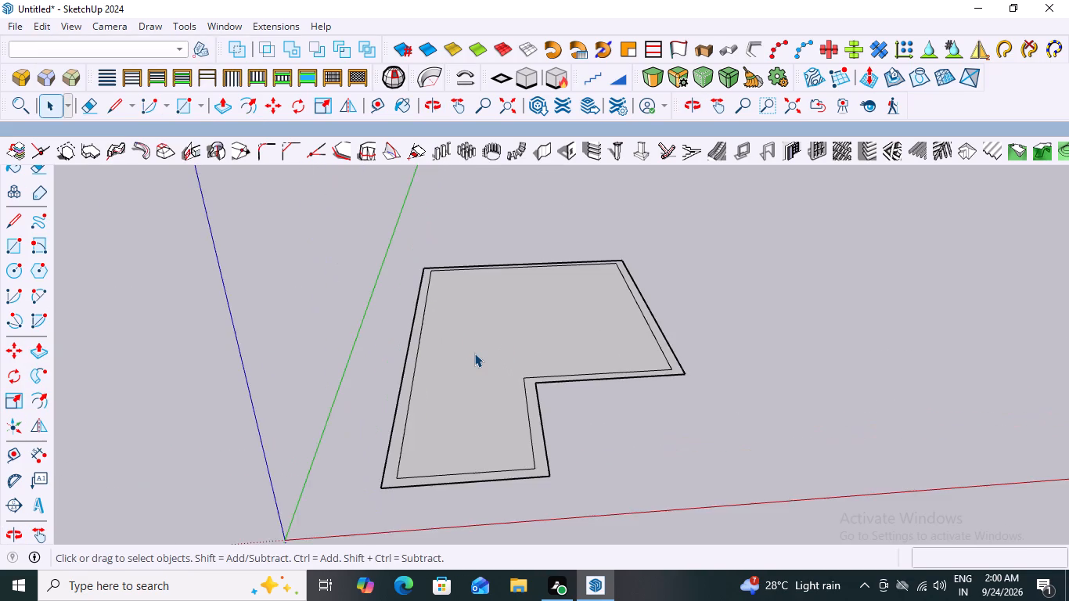
{"action": "scroll", "coordinate": [474, 353], "scroll_direction": "up", "scroll_amount": 3}
{"action": "double_click", "coordinate": [474, 353]}
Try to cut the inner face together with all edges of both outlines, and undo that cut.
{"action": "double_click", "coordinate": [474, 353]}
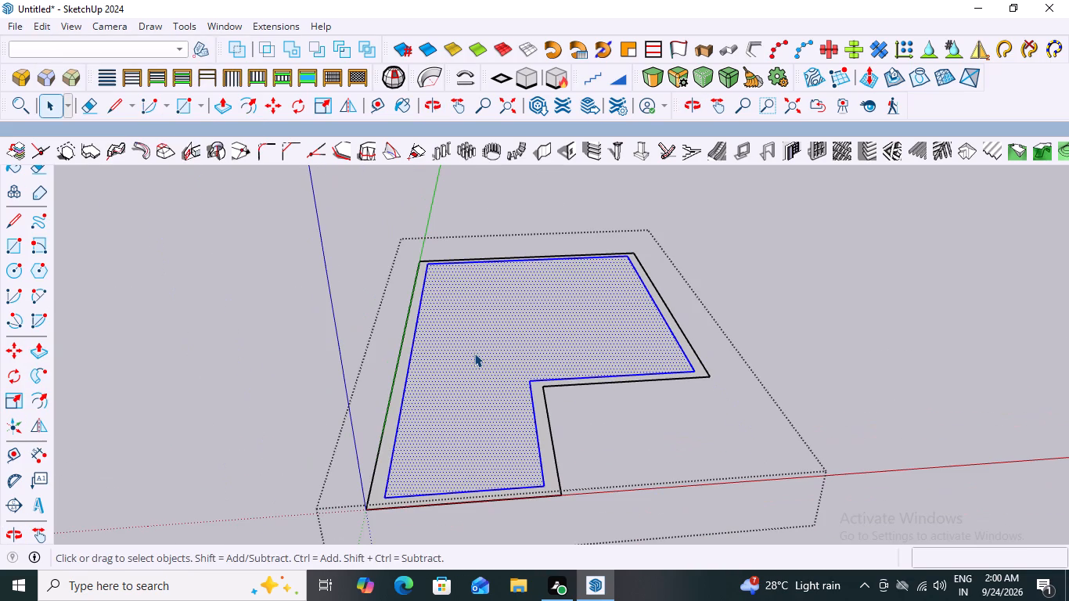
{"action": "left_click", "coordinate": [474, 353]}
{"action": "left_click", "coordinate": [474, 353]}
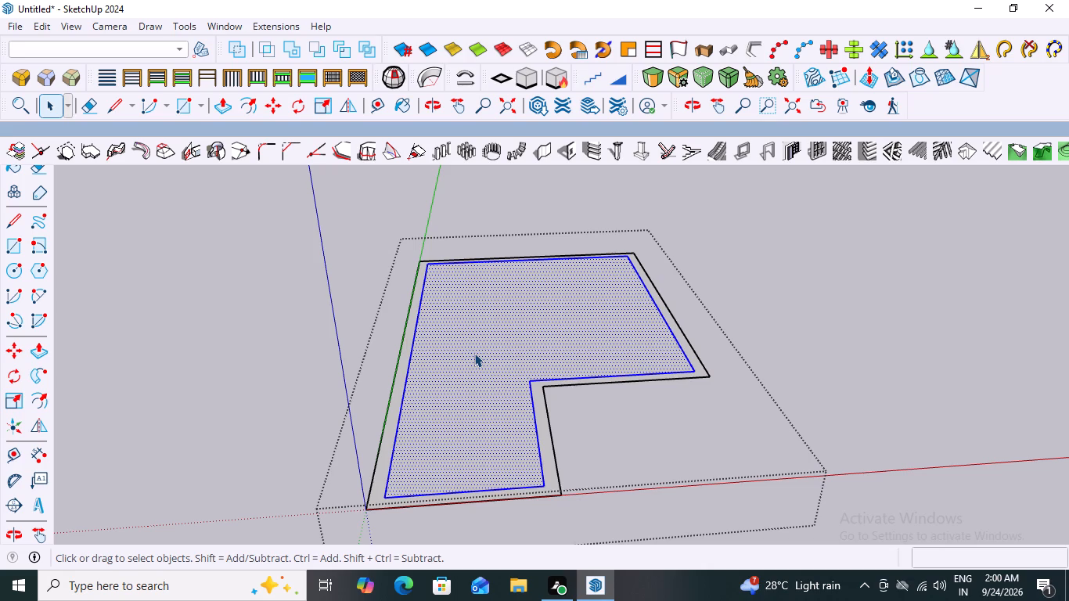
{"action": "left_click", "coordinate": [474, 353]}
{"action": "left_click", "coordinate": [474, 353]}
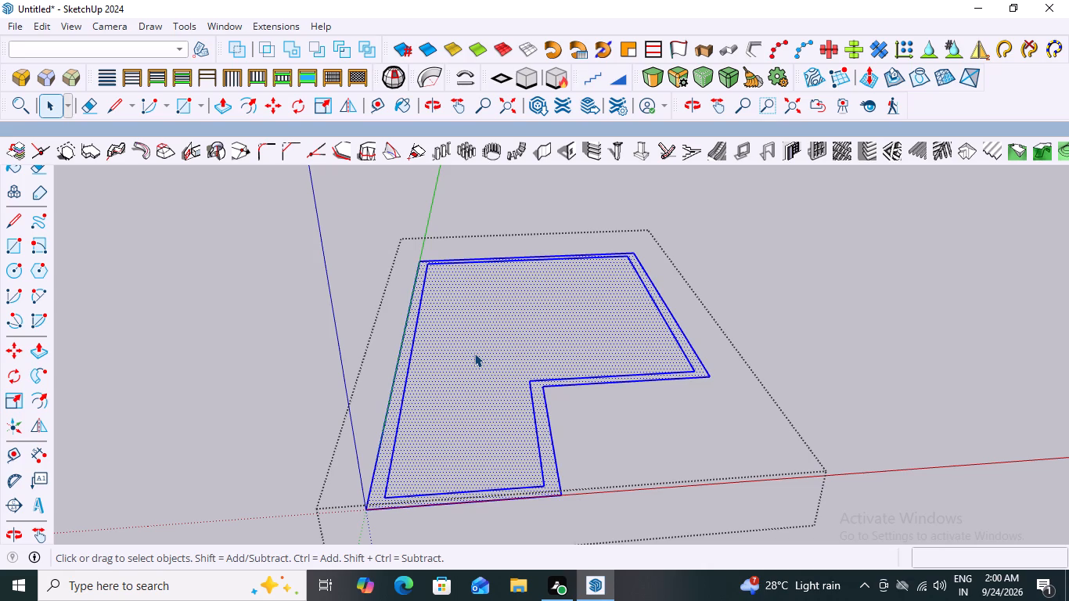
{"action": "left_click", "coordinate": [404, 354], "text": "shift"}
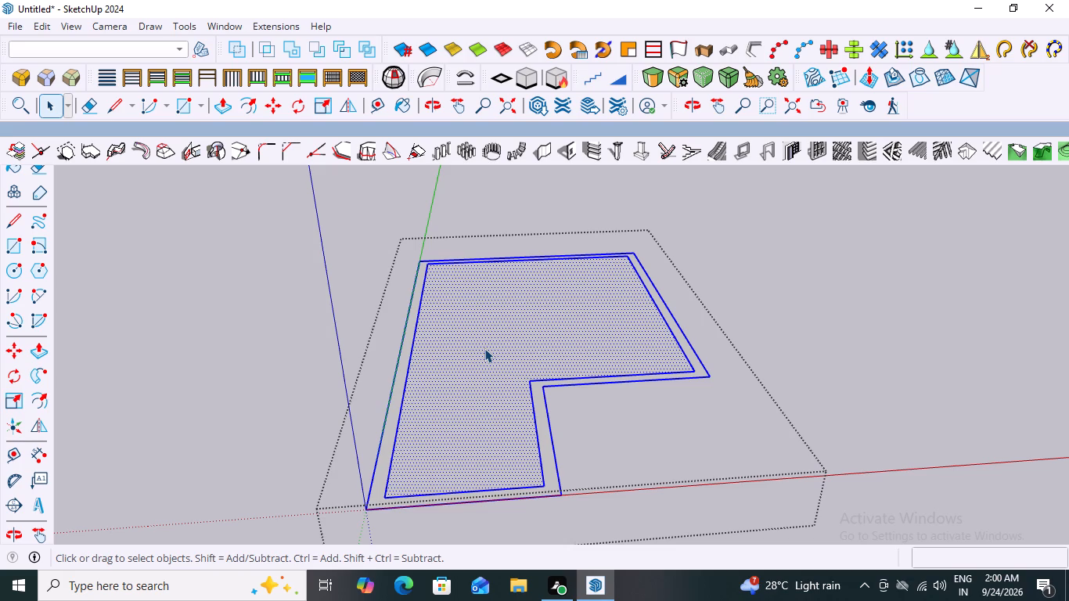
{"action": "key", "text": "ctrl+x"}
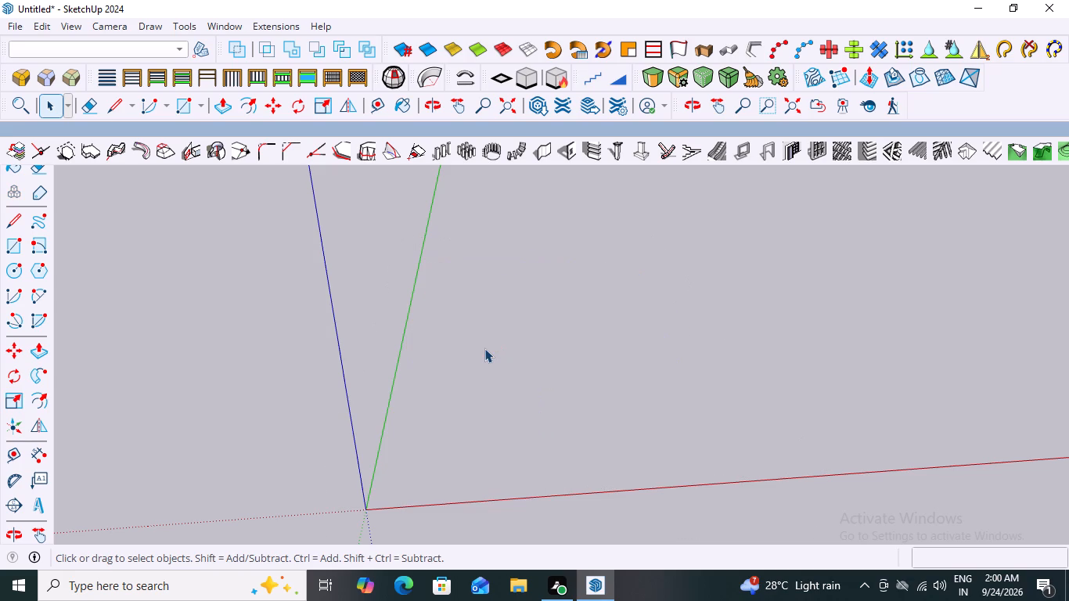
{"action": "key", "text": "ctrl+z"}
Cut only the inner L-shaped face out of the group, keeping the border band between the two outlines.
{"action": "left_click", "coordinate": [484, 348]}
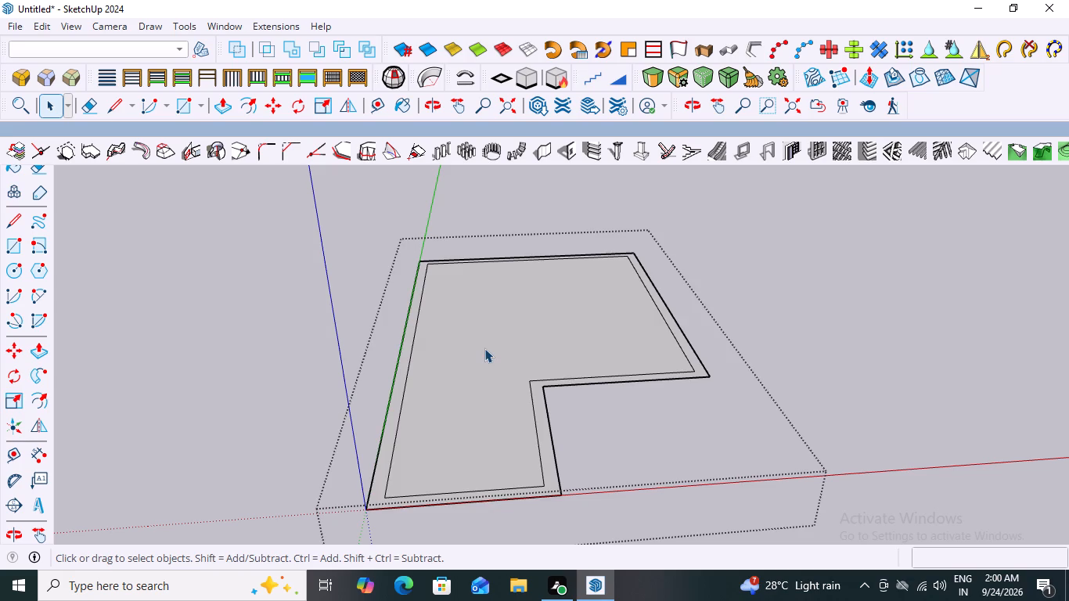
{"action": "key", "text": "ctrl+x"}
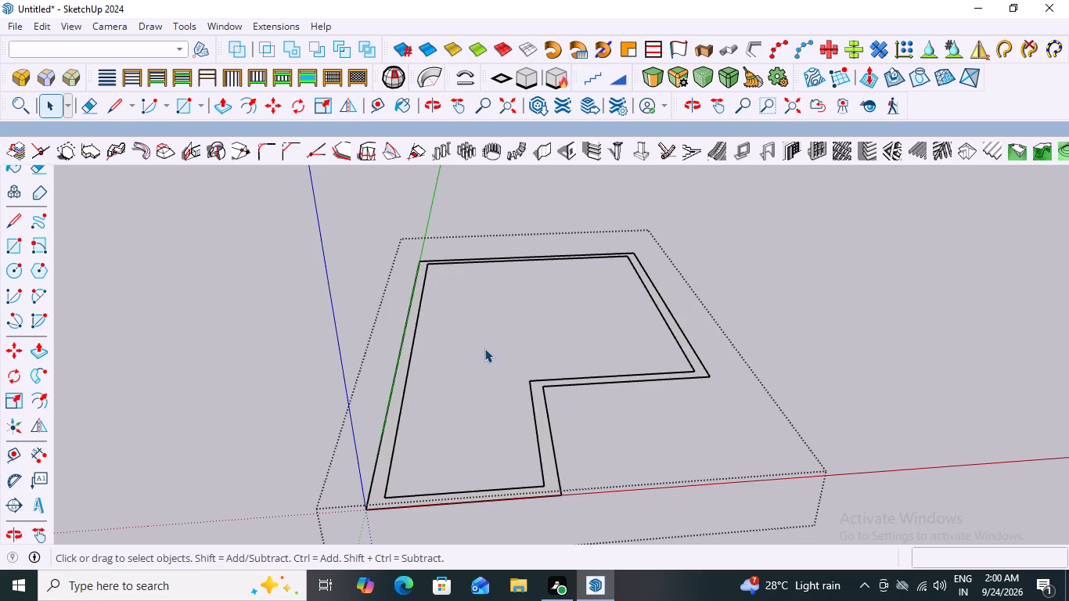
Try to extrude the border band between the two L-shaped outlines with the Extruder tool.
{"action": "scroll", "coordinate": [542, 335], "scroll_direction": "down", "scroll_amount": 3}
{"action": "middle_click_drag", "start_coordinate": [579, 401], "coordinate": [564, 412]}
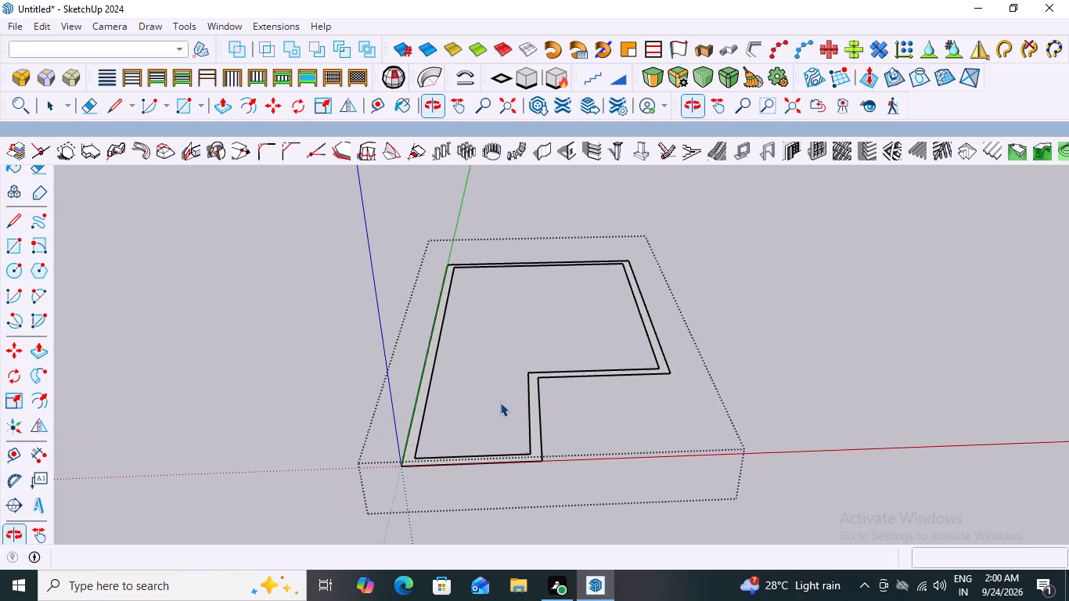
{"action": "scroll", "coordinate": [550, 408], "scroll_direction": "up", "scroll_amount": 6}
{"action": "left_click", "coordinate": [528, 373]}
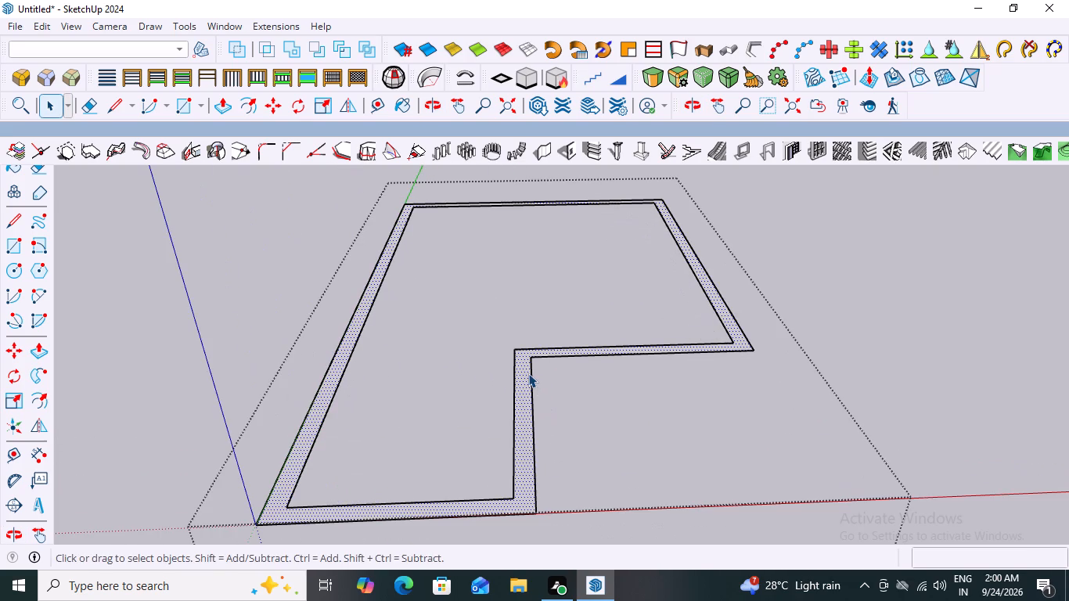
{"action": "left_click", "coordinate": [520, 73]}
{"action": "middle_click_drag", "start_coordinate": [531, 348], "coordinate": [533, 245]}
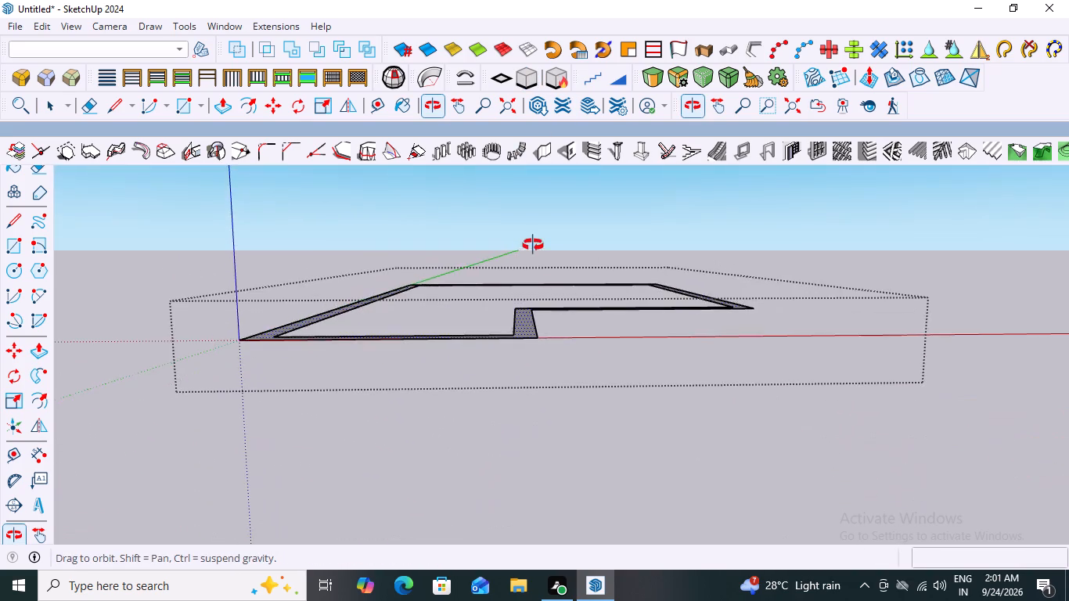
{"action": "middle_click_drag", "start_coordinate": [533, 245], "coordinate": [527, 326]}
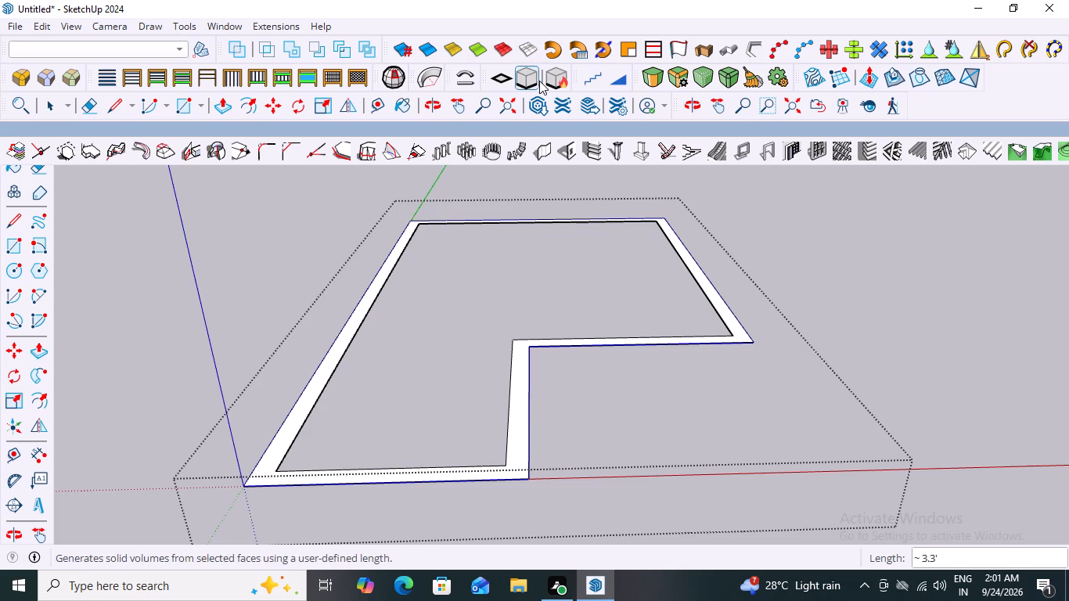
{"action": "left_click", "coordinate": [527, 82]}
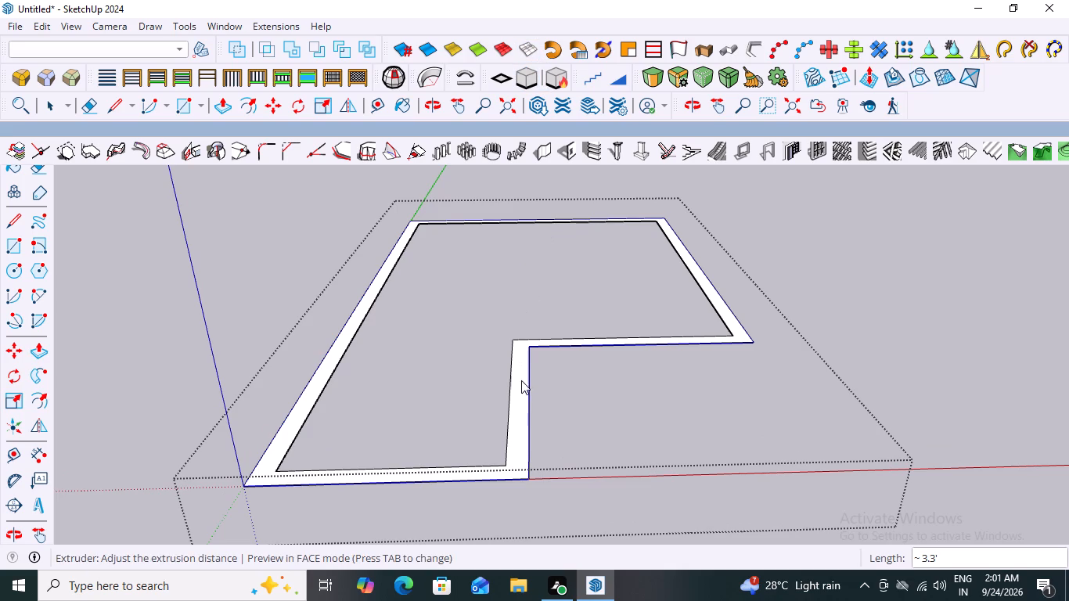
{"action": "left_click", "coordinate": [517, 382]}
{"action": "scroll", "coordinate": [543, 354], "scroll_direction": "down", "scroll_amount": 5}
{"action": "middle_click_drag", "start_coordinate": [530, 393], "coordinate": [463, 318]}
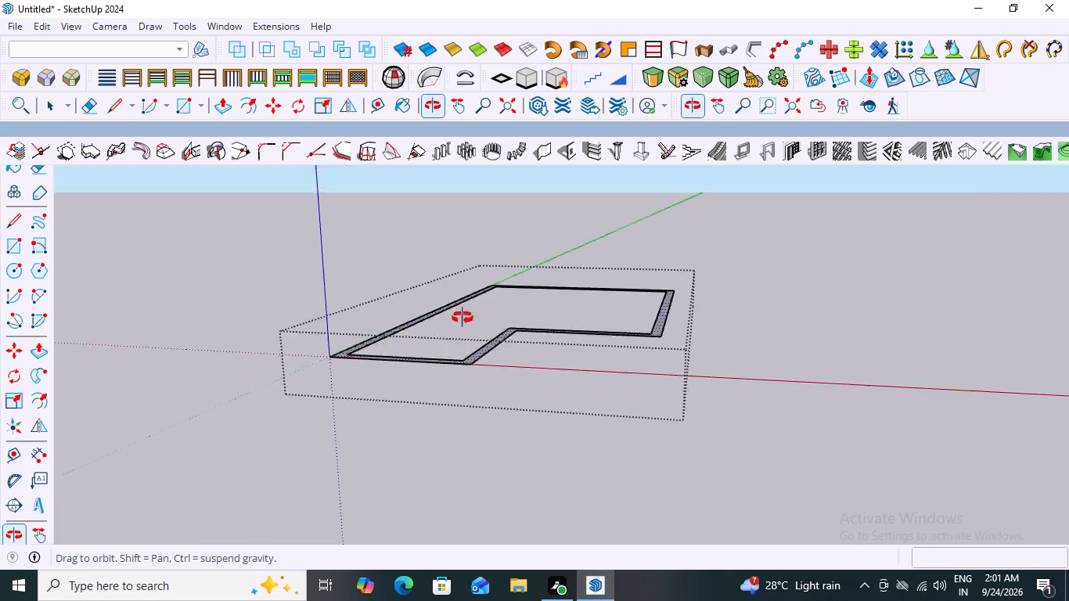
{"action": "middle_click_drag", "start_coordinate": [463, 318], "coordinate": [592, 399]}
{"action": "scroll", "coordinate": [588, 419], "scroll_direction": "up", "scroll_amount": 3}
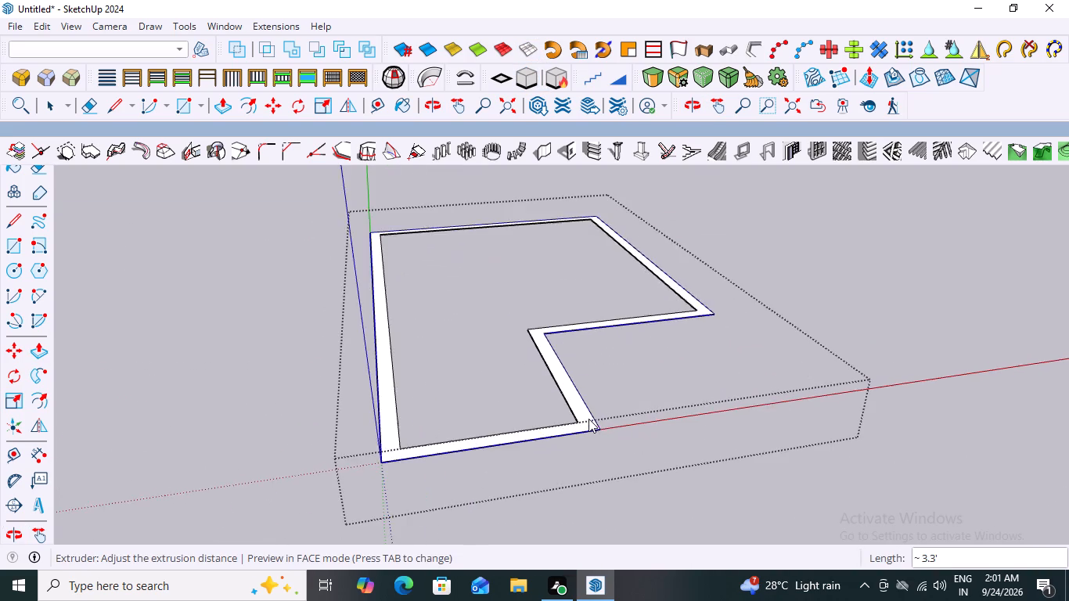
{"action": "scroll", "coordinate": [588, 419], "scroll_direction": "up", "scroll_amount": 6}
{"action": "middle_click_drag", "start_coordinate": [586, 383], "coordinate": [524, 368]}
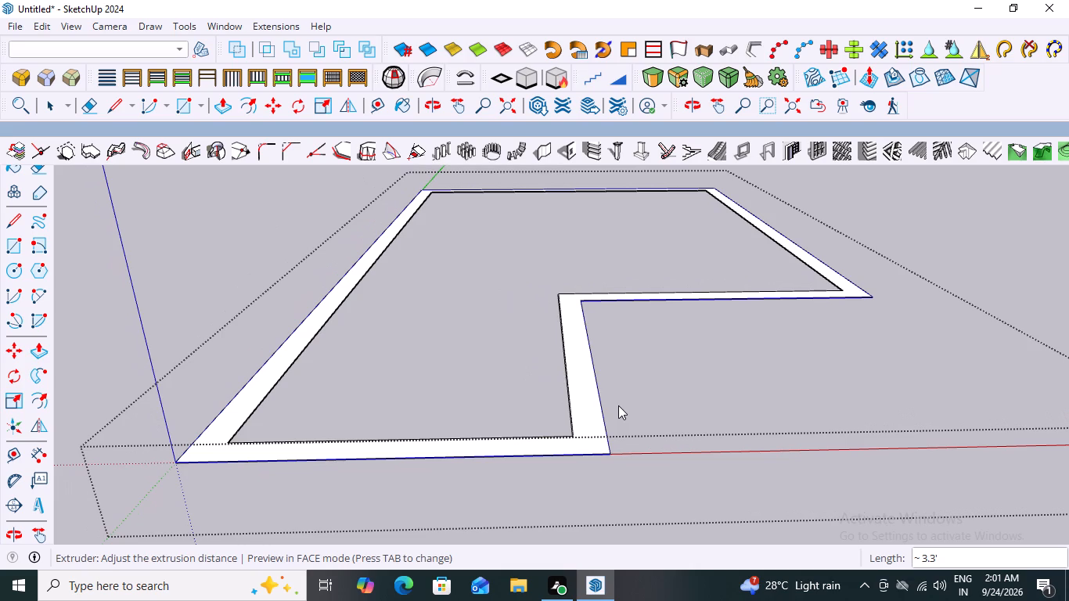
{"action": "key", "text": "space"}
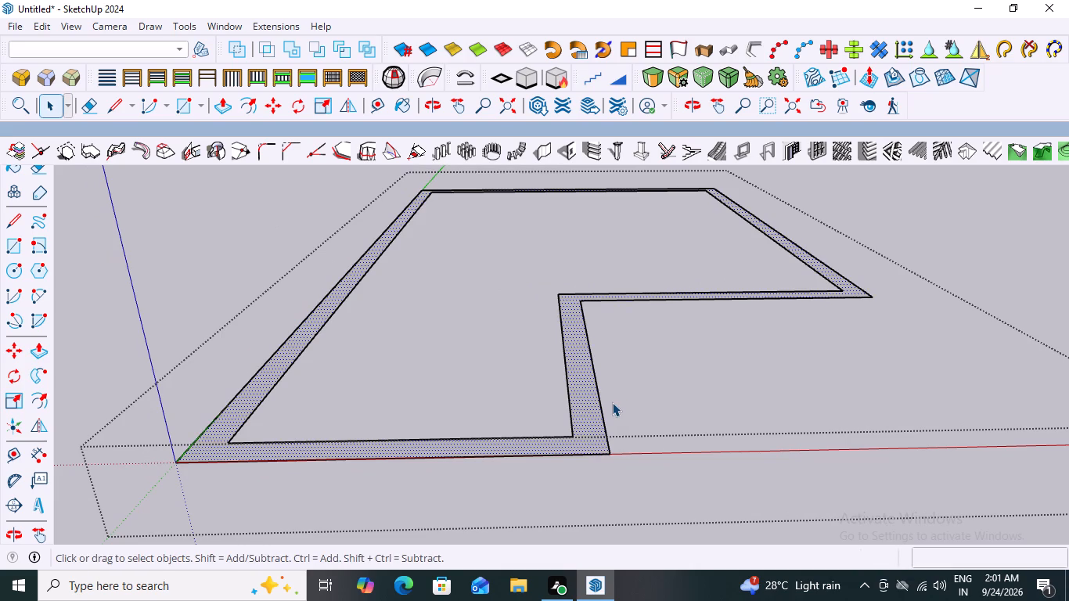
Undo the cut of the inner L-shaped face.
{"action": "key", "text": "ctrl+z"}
Cut the inner L-shaped face out of the group, keeping the border band between the two outlines.
{"action": "scroll", "coordinate": [612, 402], "scroll_direction": "down", "scroll_amount": 4}
{"action": "left_click", "coordinate": [492, 326]}
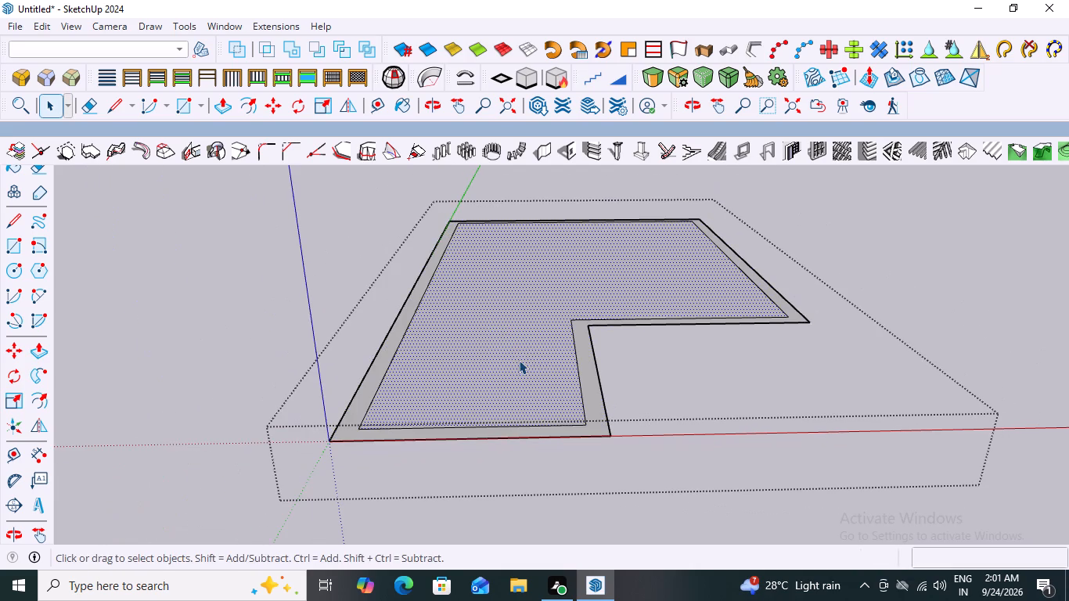
{"action": "key", "text": "ctrl+x"}
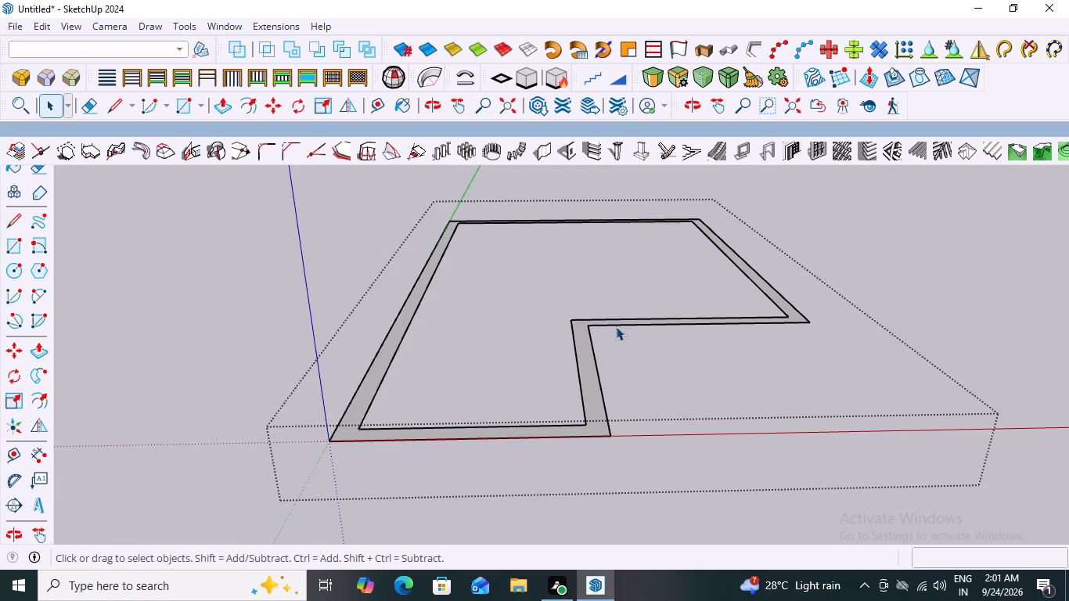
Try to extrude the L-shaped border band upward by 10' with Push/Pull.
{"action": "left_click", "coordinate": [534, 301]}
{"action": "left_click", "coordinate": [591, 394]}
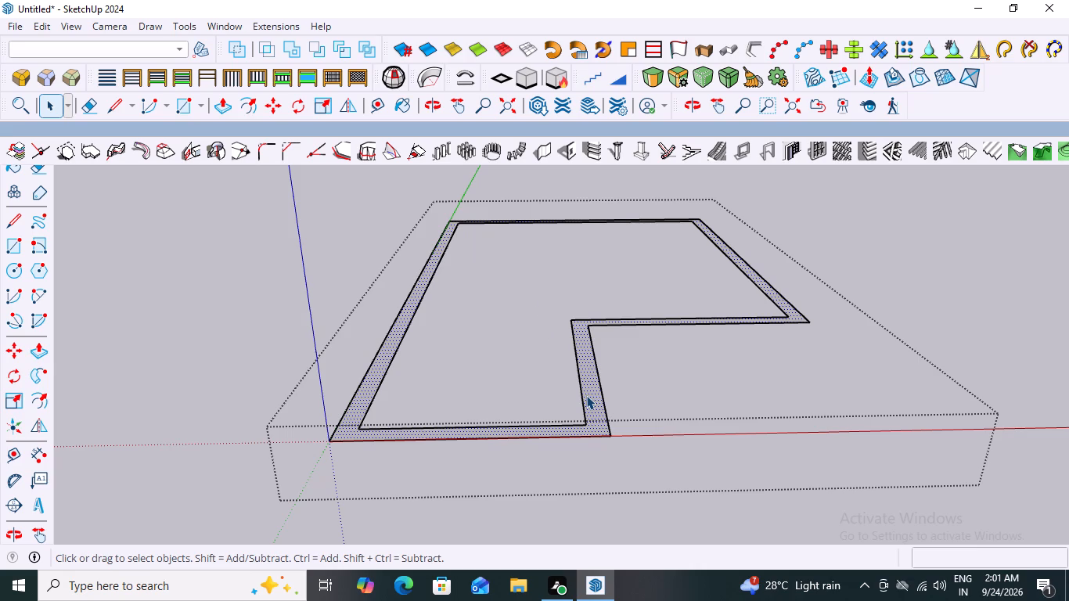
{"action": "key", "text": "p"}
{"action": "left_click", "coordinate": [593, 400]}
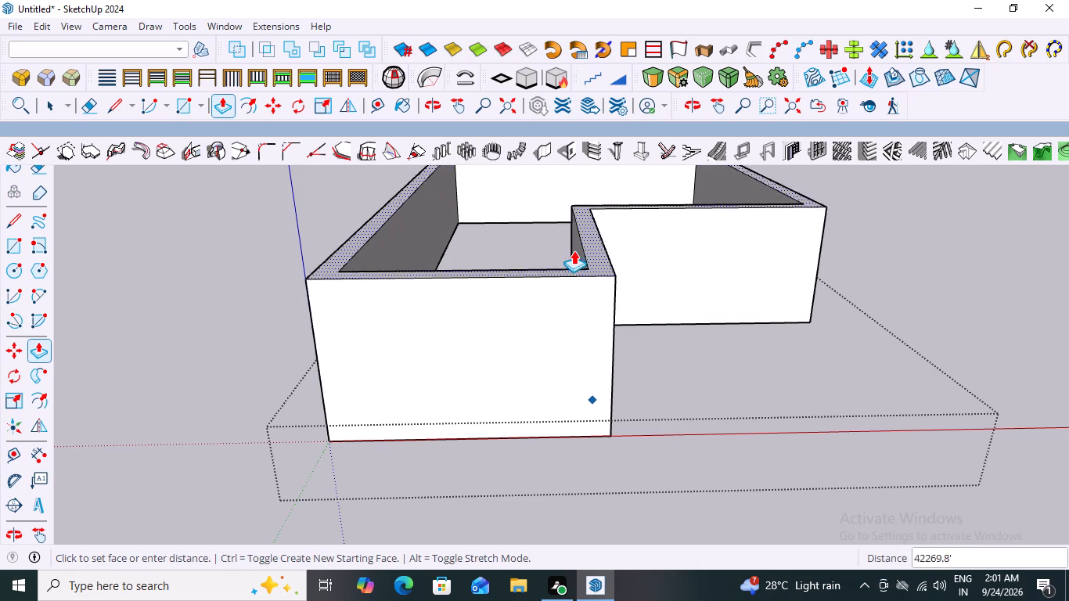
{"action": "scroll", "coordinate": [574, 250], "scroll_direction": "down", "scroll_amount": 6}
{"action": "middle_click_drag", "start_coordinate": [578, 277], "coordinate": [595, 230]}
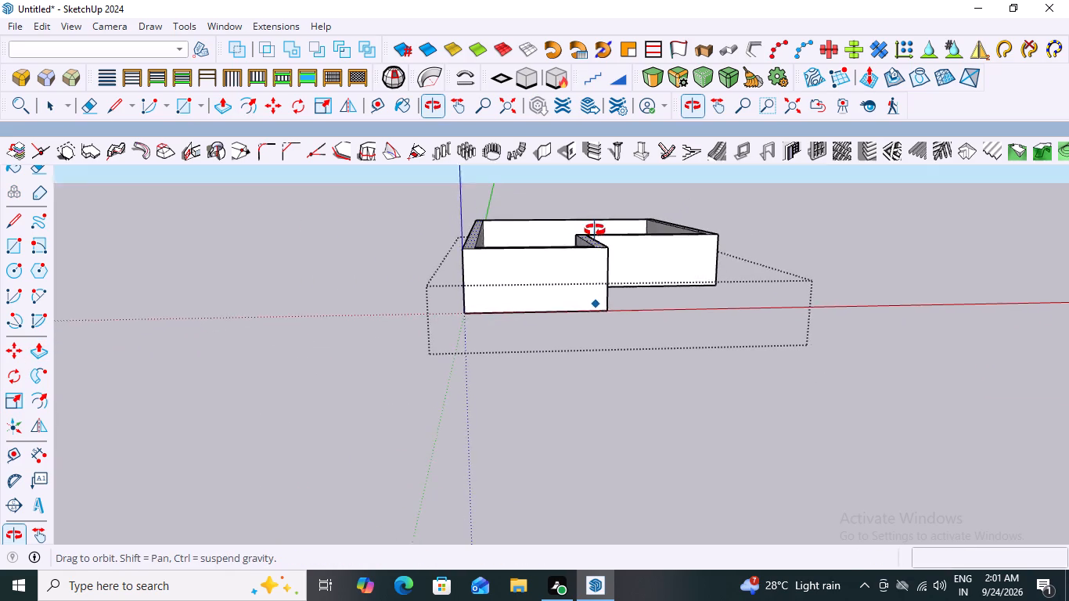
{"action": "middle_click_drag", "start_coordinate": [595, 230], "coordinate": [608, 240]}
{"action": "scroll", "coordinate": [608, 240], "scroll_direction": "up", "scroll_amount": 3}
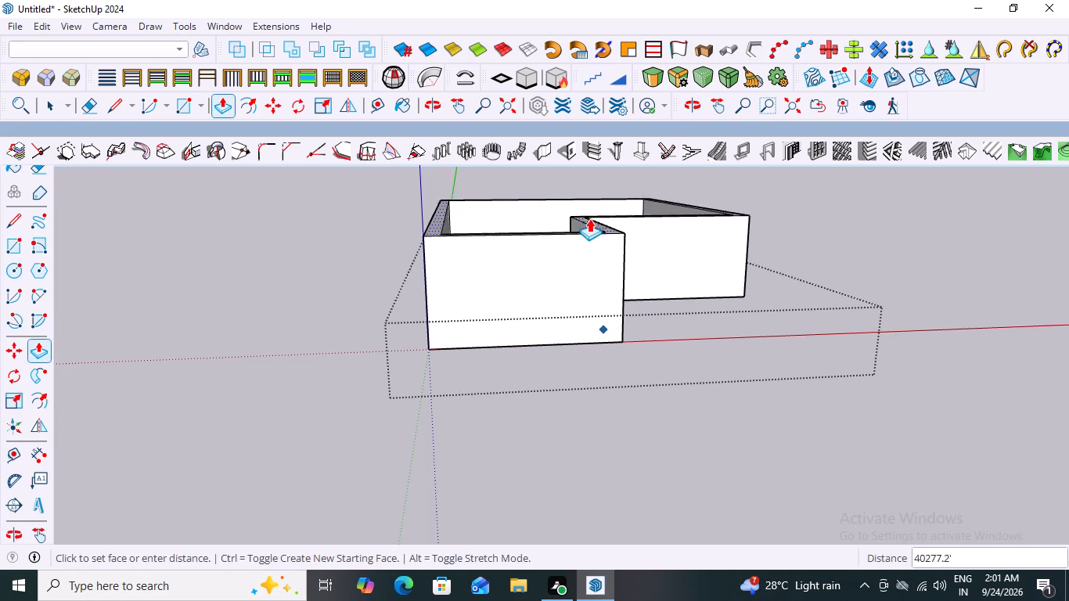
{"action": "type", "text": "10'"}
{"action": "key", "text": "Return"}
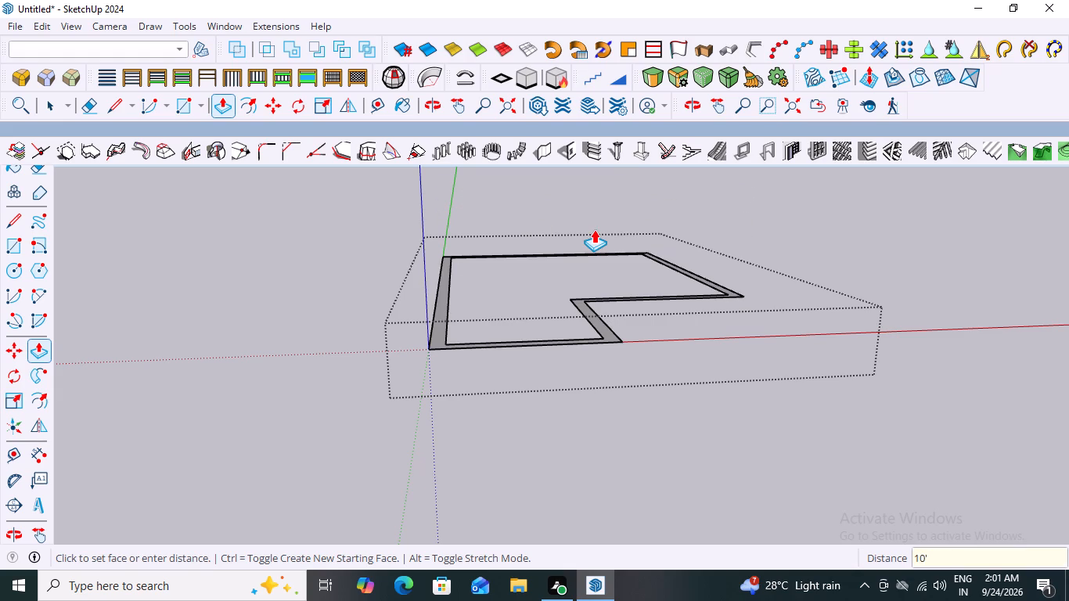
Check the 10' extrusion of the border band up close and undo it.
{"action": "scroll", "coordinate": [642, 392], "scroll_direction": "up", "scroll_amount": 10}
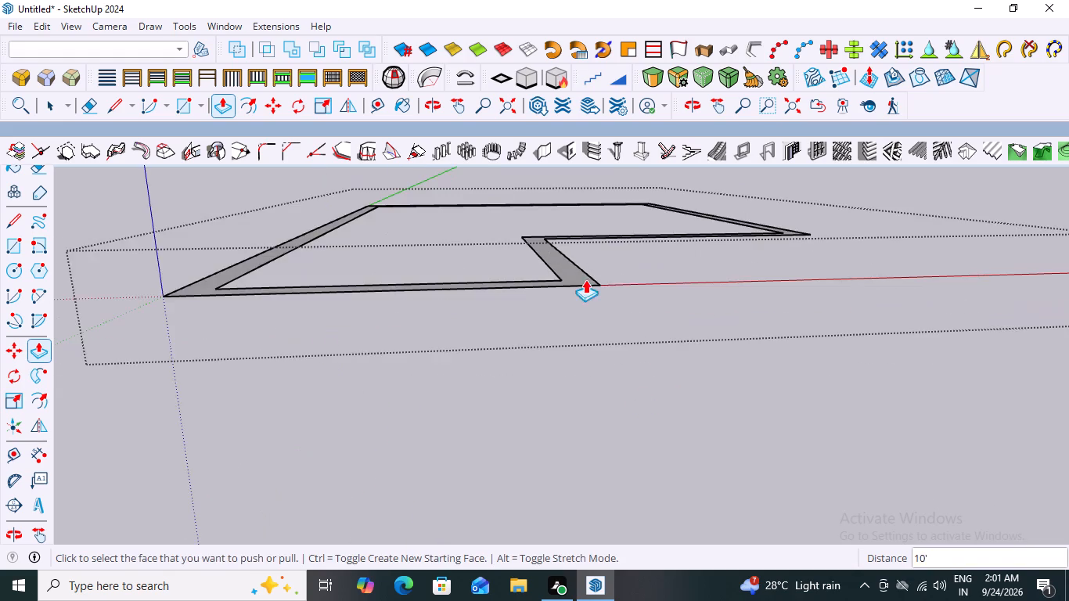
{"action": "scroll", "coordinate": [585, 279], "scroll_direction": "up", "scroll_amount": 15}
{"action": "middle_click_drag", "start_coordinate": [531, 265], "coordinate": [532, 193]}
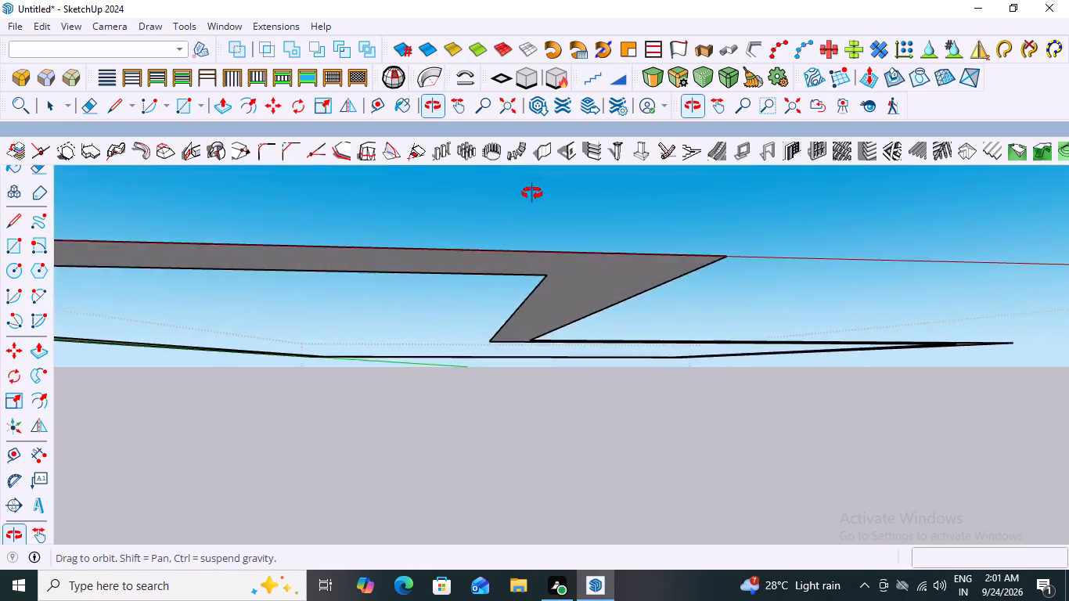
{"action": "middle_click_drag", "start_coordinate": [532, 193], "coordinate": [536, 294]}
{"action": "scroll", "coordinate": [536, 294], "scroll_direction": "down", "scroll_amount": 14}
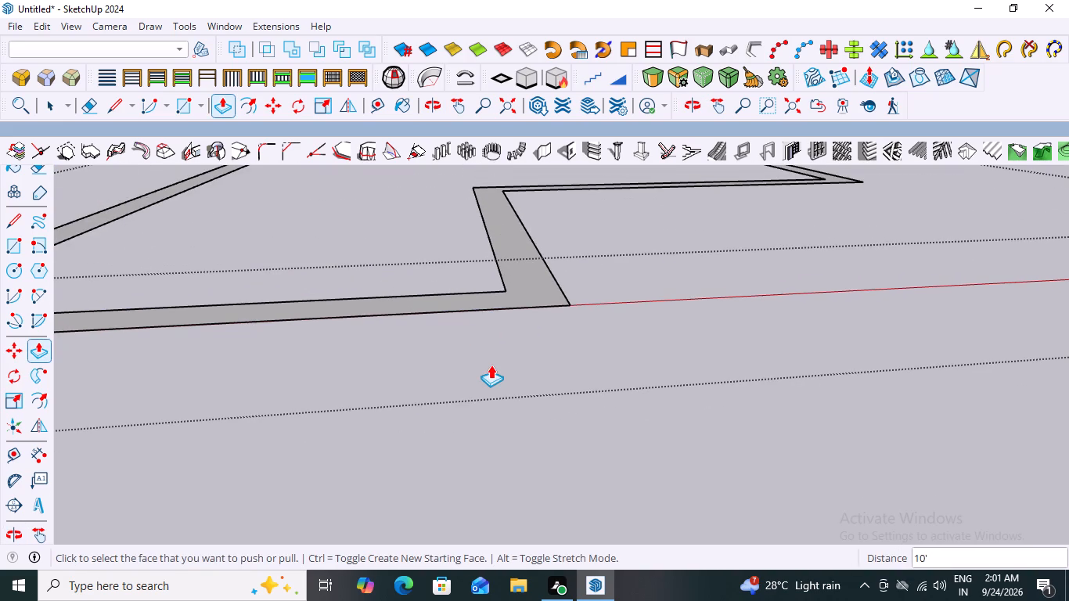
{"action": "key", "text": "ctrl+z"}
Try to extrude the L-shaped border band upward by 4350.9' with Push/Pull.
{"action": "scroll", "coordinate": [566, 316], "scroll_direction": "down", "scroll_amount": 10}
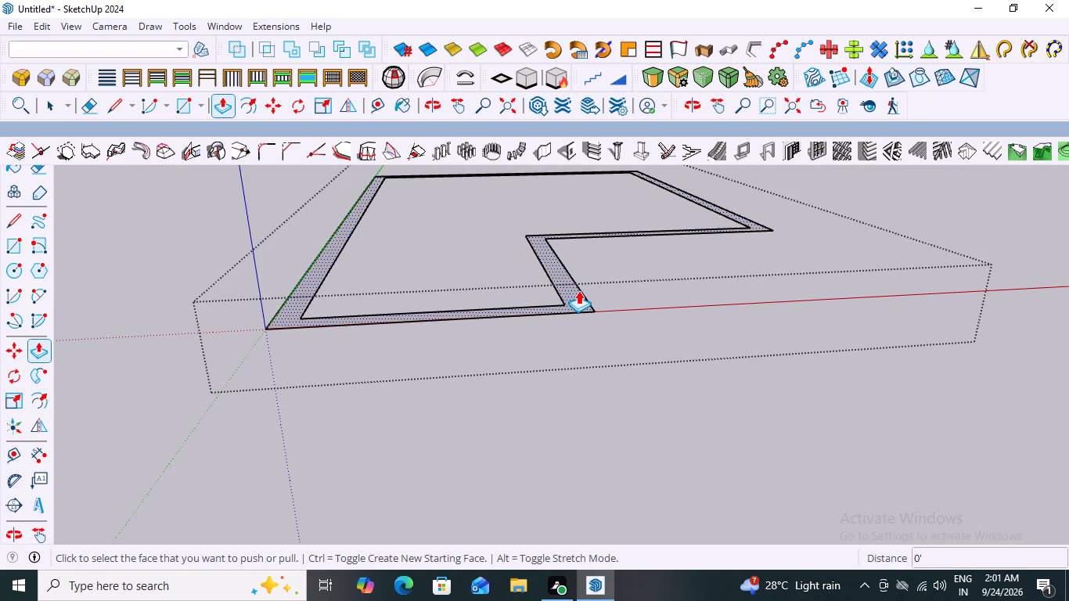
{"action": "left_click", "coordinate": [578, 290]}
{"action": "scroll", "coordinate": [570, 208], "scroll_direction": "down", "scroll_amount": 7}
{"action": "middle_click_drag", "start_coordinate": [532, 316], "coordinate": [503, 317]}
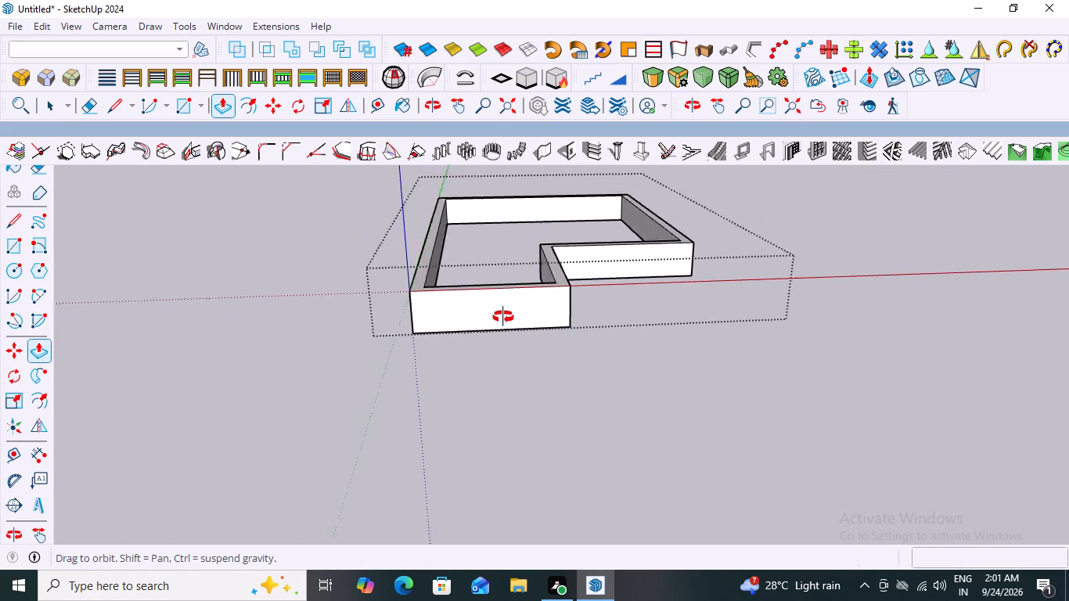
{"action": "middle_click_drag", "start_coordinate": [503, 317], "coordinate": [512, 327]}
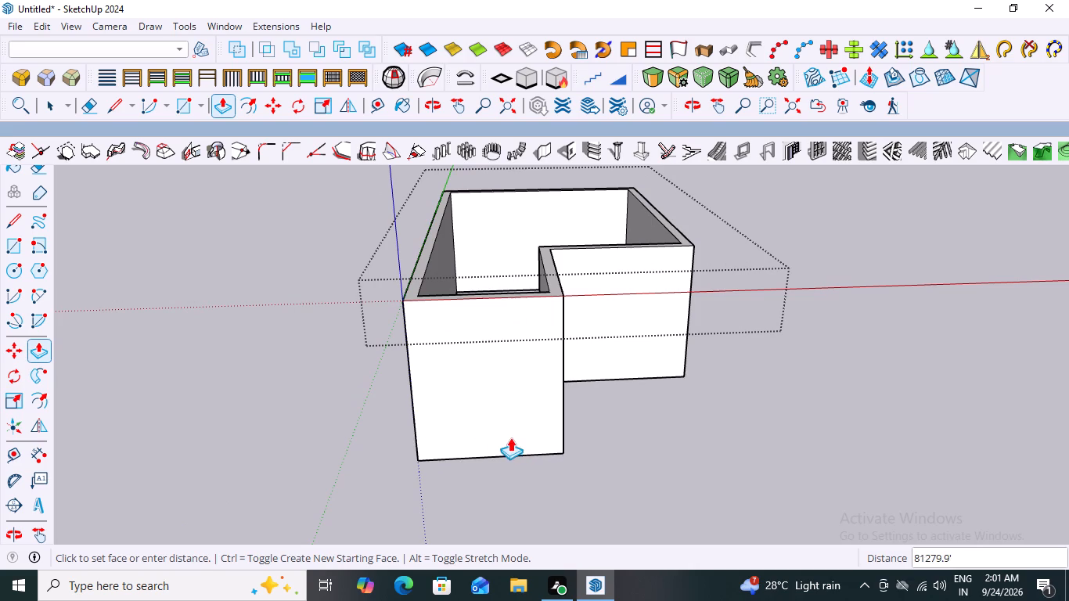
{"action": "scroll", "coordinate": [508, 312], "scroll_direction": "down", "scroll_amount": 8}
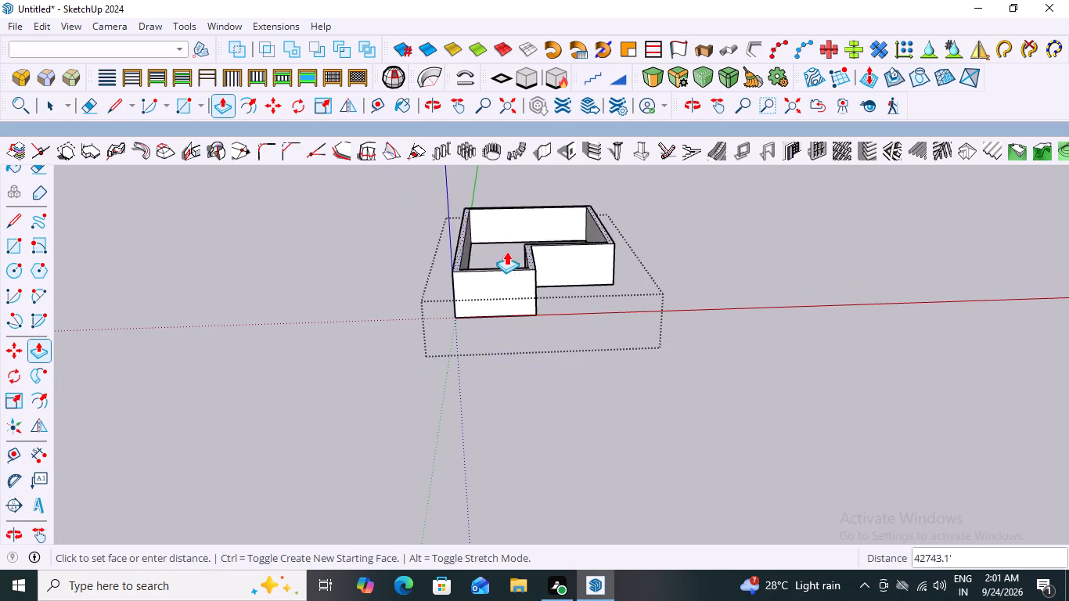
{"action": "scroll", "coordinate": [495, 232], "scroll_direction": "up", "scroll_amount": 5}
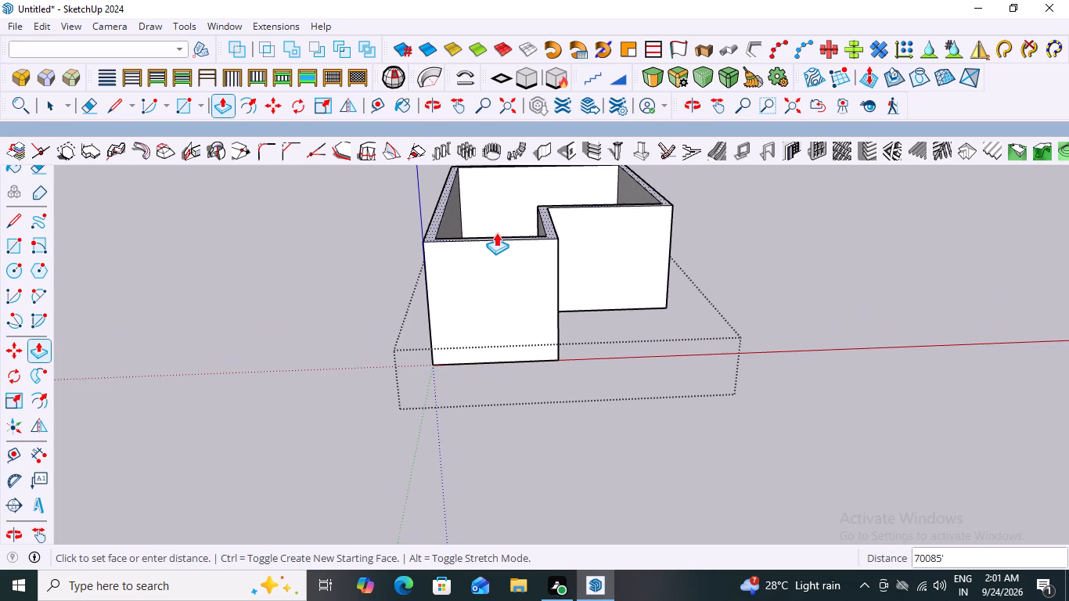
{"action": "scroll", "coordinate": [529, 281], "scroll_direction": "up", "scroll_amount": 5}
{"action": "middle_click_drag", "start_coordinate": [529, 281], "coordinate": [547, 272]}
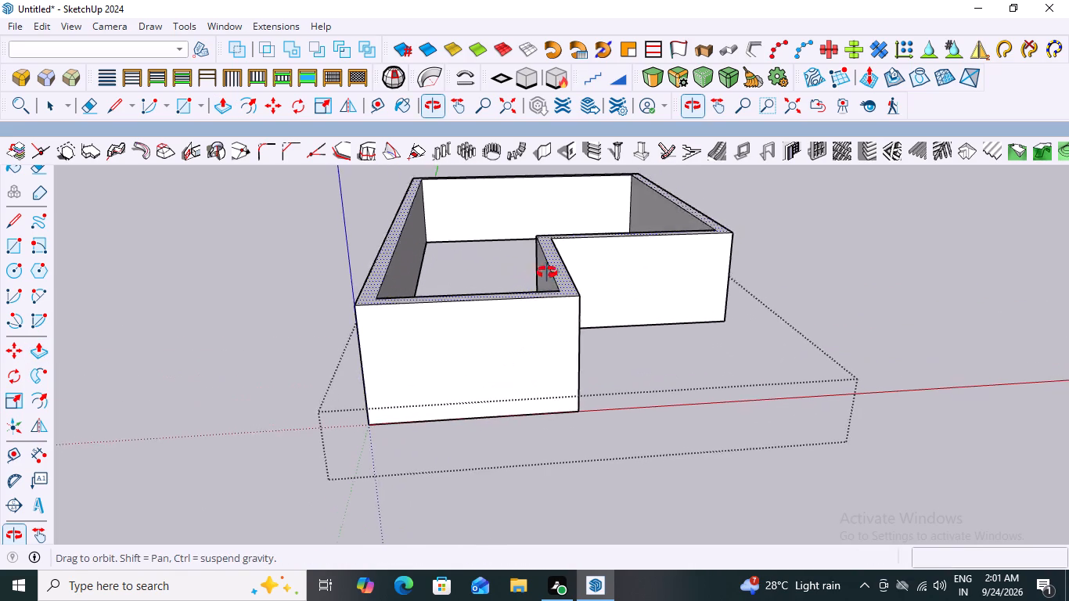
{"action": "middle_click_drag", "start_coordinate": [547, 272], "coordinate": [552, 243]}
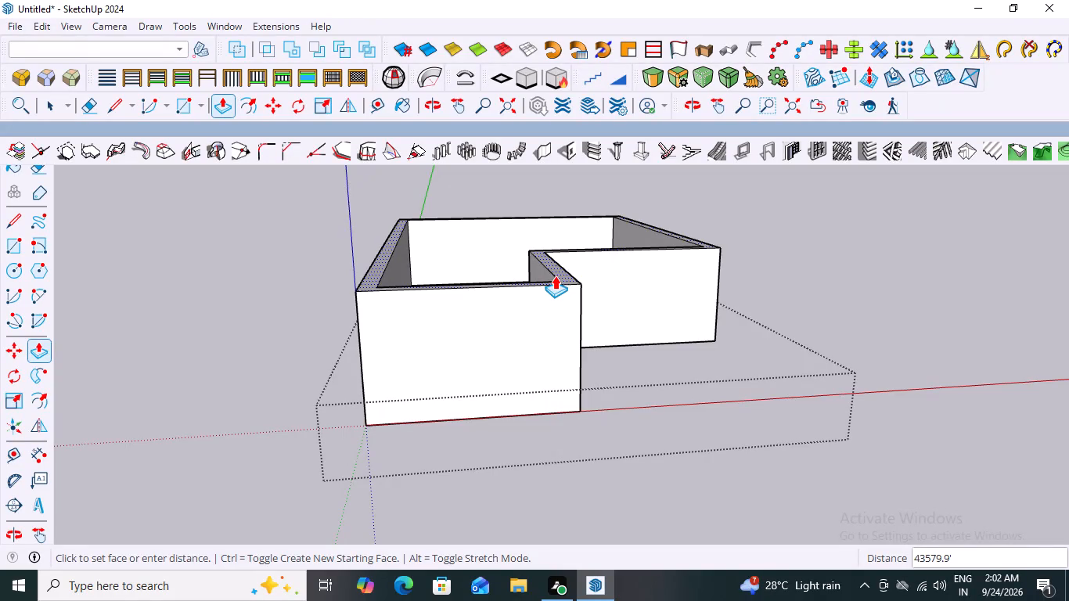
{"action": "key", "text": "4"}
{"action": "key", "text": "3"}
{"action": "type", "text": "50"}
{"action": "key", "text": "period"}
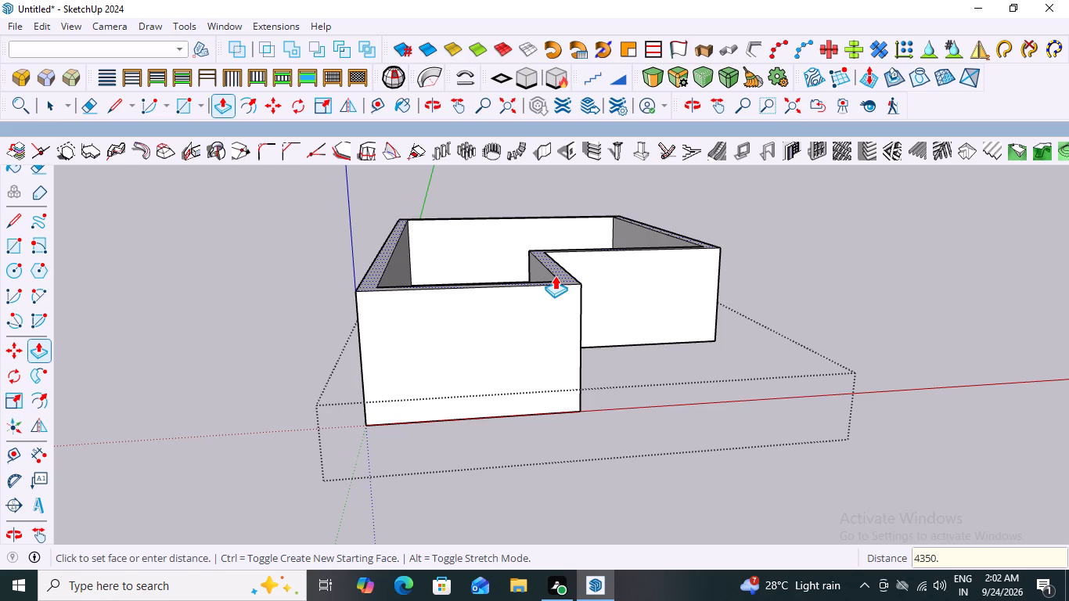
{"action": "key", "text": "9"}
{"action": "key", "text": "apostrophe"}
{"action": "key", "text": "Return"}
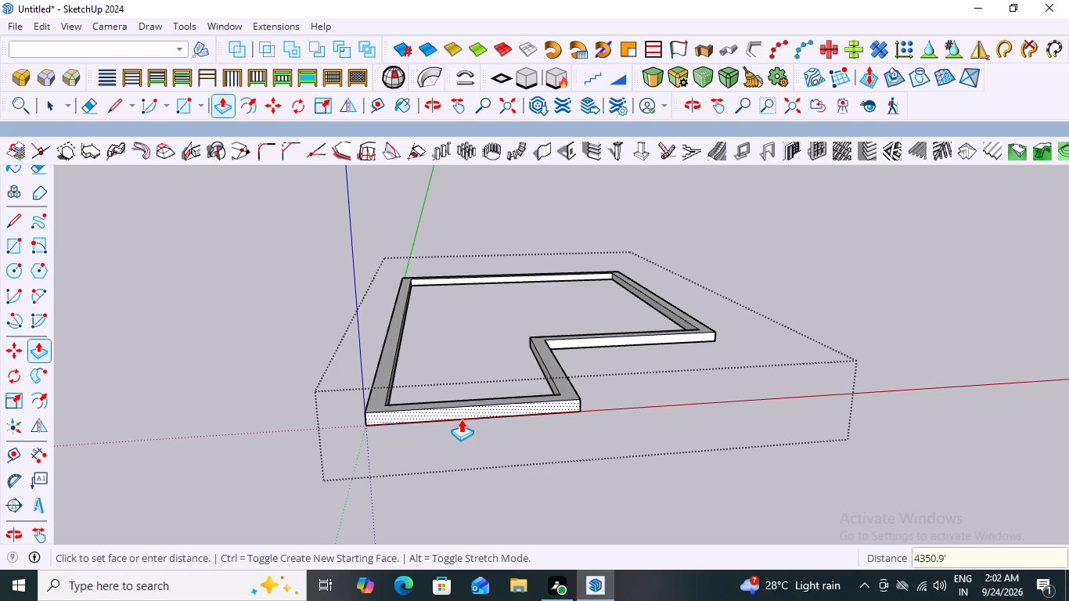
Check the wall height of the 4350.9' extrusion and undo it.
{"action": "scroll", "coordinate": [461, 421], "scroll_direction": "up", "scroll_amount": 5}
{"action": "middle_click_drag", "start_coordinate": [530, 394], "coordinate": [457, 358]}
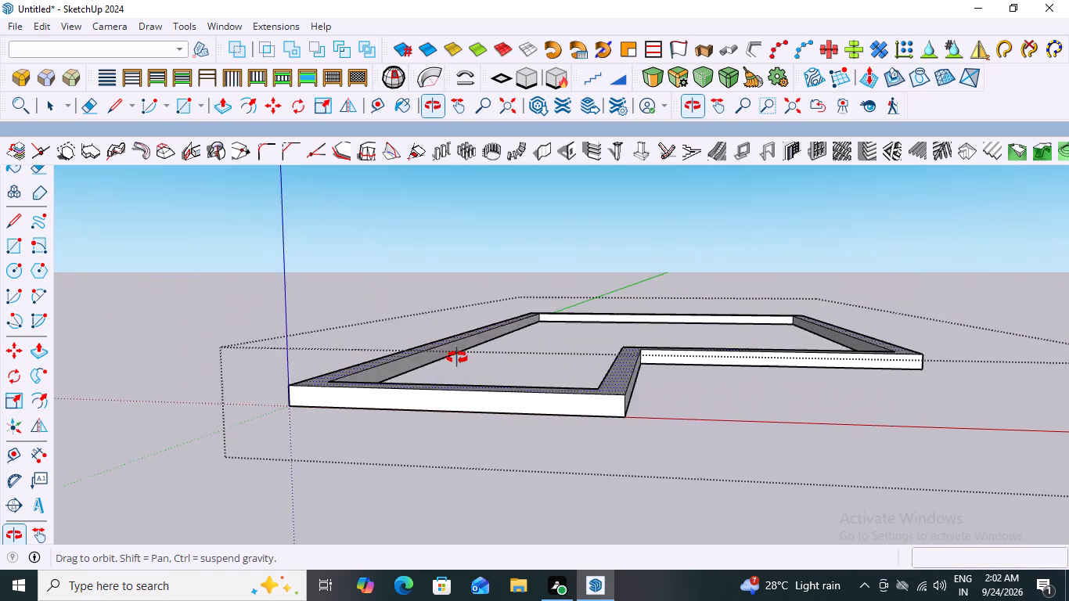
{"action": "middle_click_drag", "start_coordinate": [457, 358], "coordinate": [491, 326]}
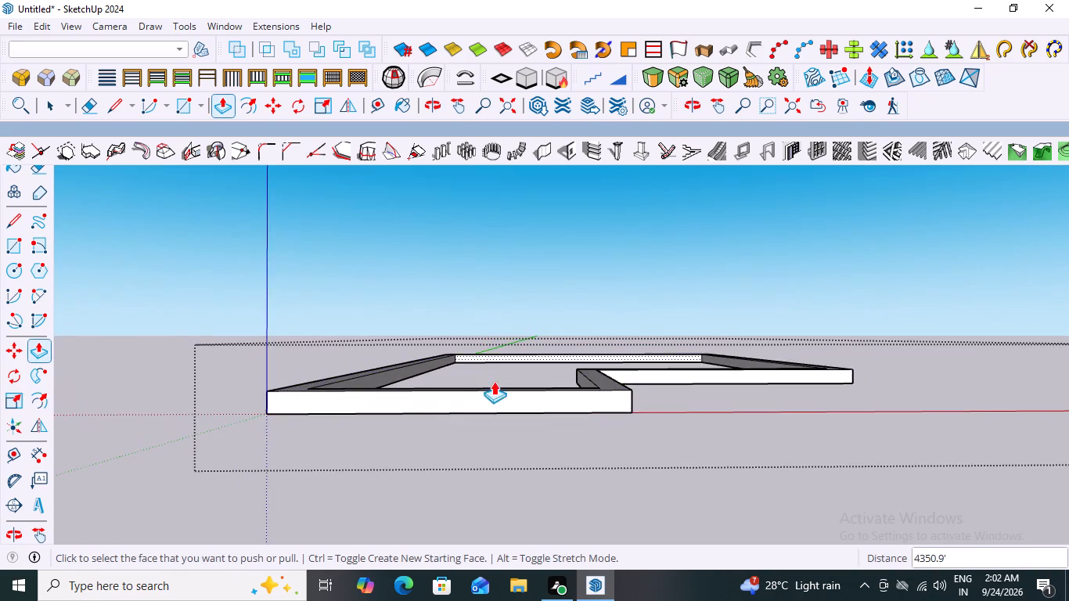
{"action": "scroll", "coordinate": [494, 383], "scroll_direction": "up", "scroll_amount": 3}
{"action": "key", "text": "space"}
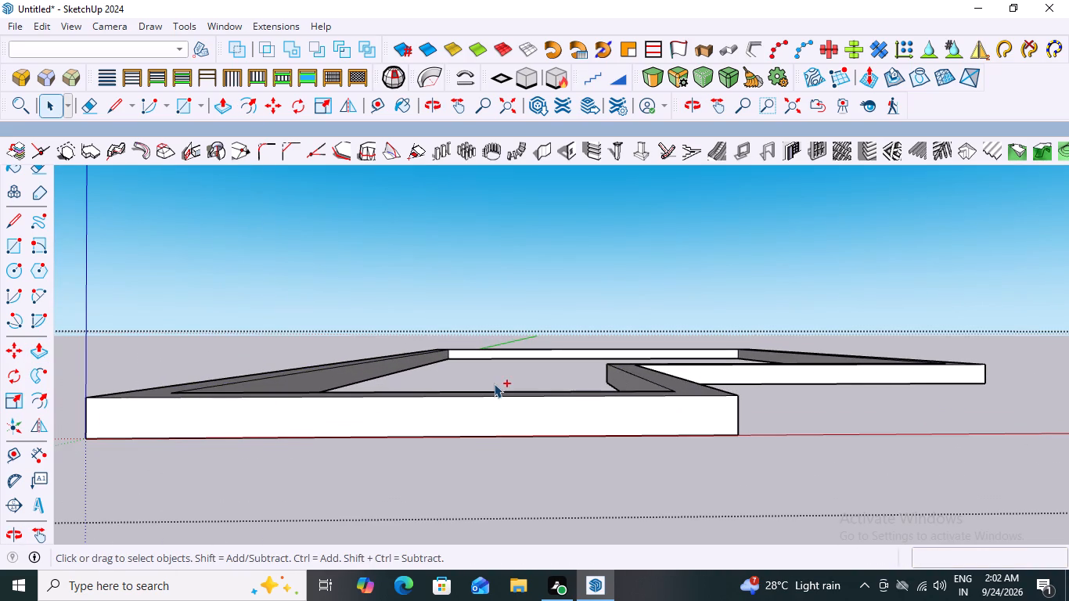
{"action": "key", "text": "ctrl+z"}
Extrude the L-shaped border band upward by about 42304' with Push/Pull to form the walls, and close the group.
{"action": "middle_click_drag", "start_coordinate": [447, 452], "coordinate": [445, 497]}
{"action": "scroll", "coordinate": [486, 328], "scroll_direction": "down", "scroll_amount": 7}
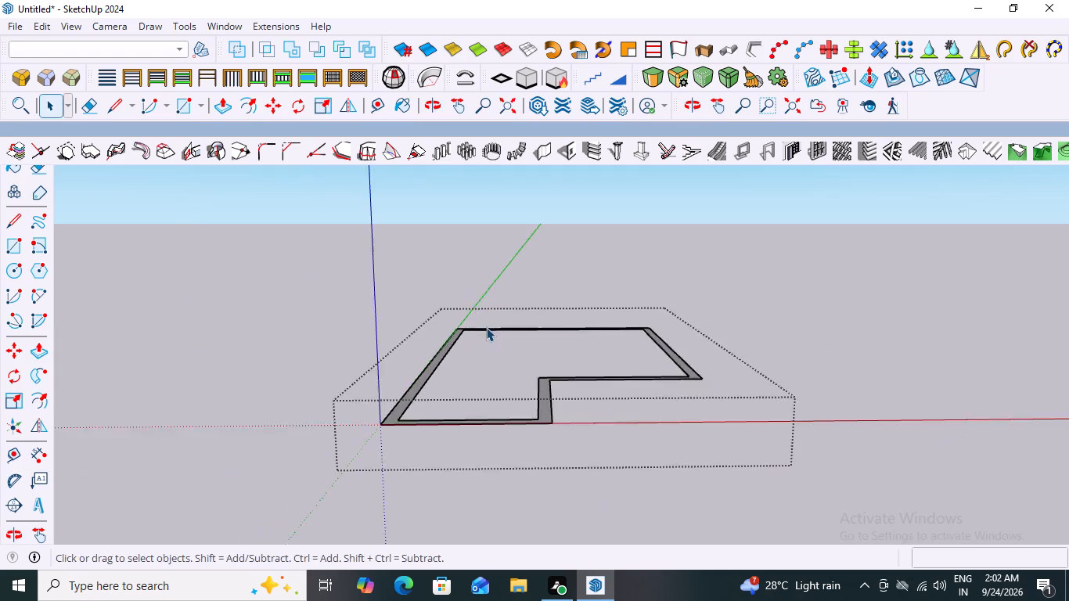
{"action": "scroll", "coordinate": [486, 327], "scroll_direction": "down", "scroll_amount": 3}
{"action": "middle_click_drag", "start_coordinate": [487, 394], "coordinate": [488, 421]}
{"action": "scroll", "coordinate": [517, 401], "scroll_direction": "up", "scroll_amount": 13}
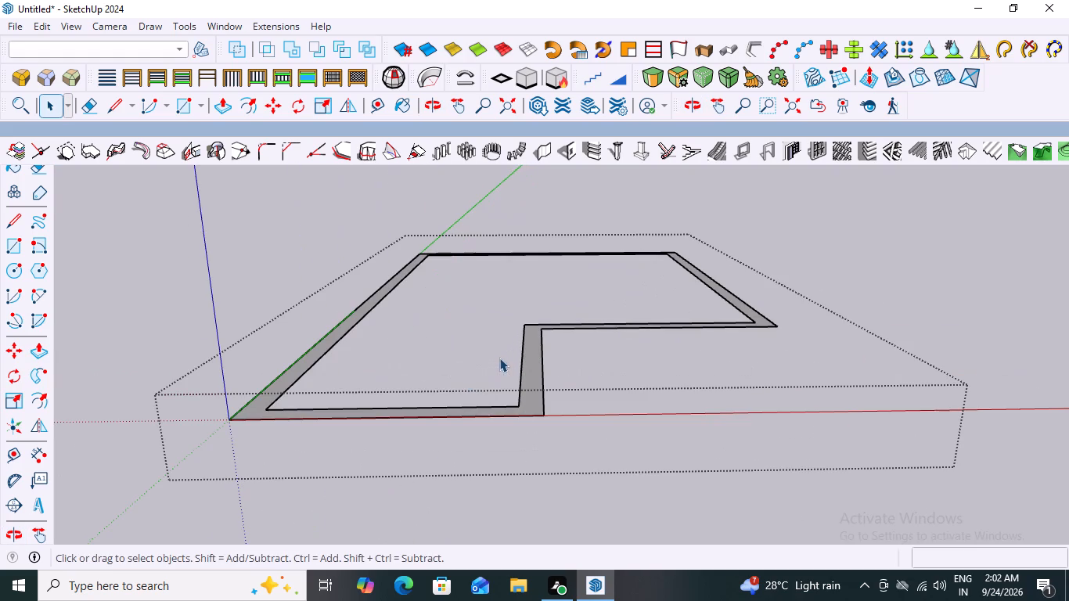
{"action": "left_click", "coordinate": [528, 387]}
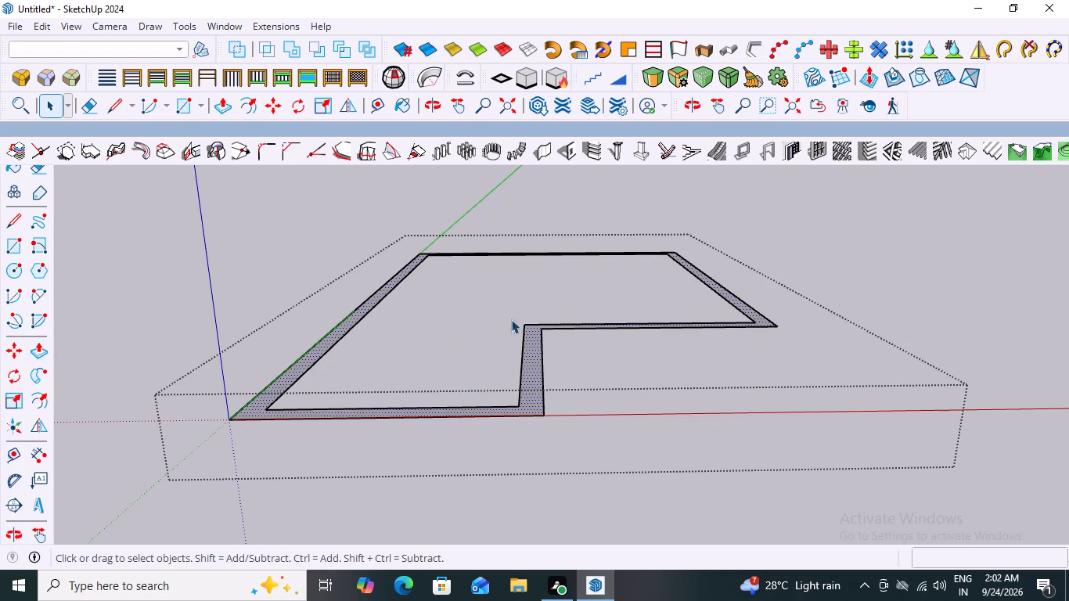
{"action": "key", "text": "p"}
{"action": "left_click", "coordinate": [530, 373]}
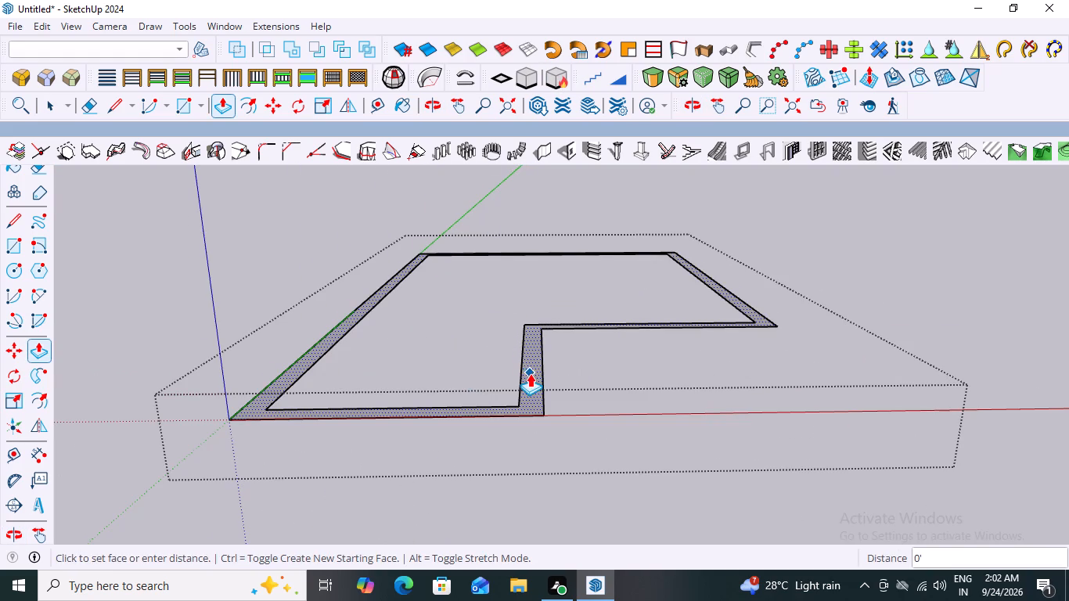
{"action": "scroll", "coordinate": [522, 238], "scroll_direction": "down", "scroll_amount": 5}
{"action": "middle_click_drag", "start_coordinate": [520, 253], "coordinate": [542, 247]}
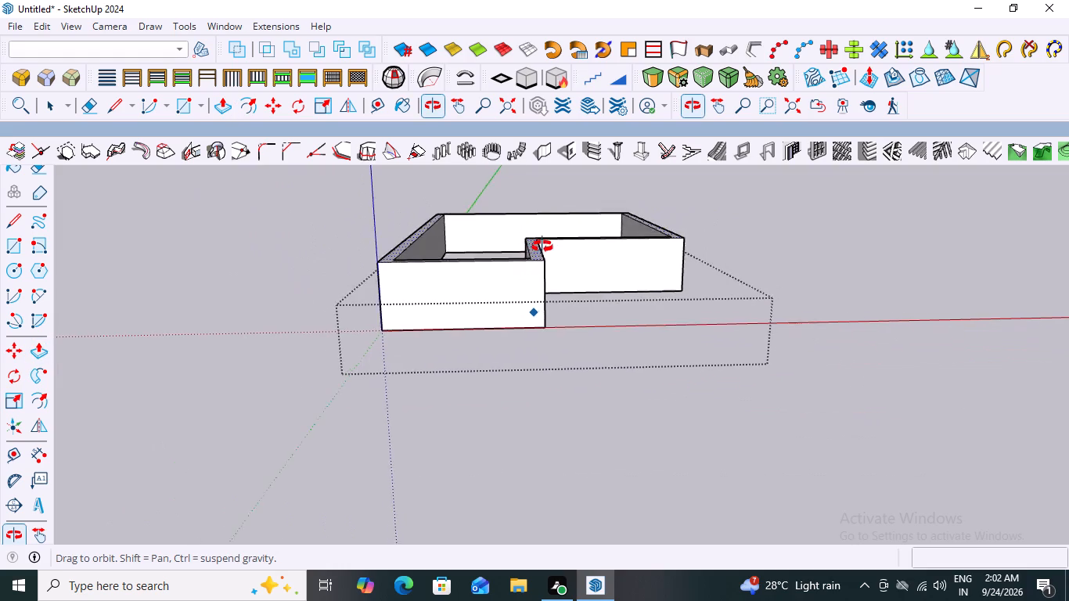
{"action": "middle_click_drag", "start_coordinate": [542, 247], "coordinate": [551, 243]}
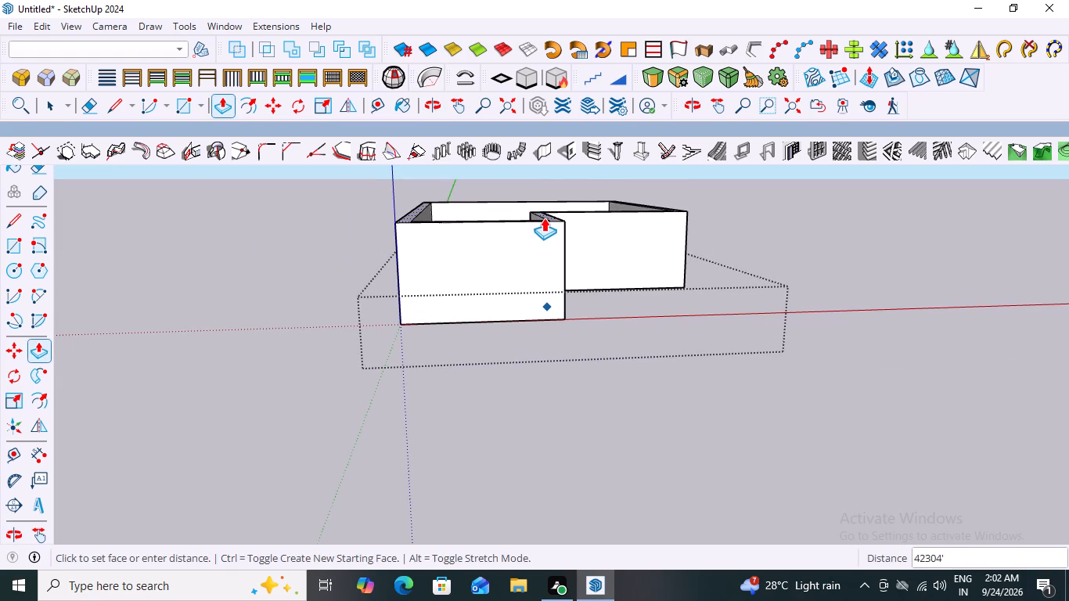
{"action": "double_click", "coordinate": [544, 218]}
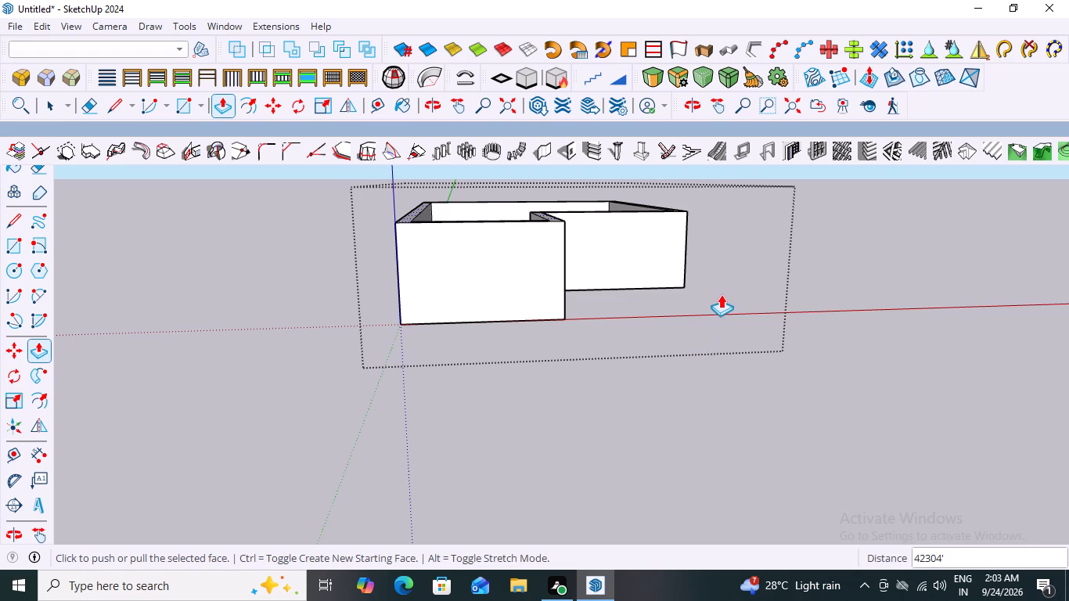
{"action": "key", "text": "space"}
{"action": "left_click", "coordinate": [815, 243]}
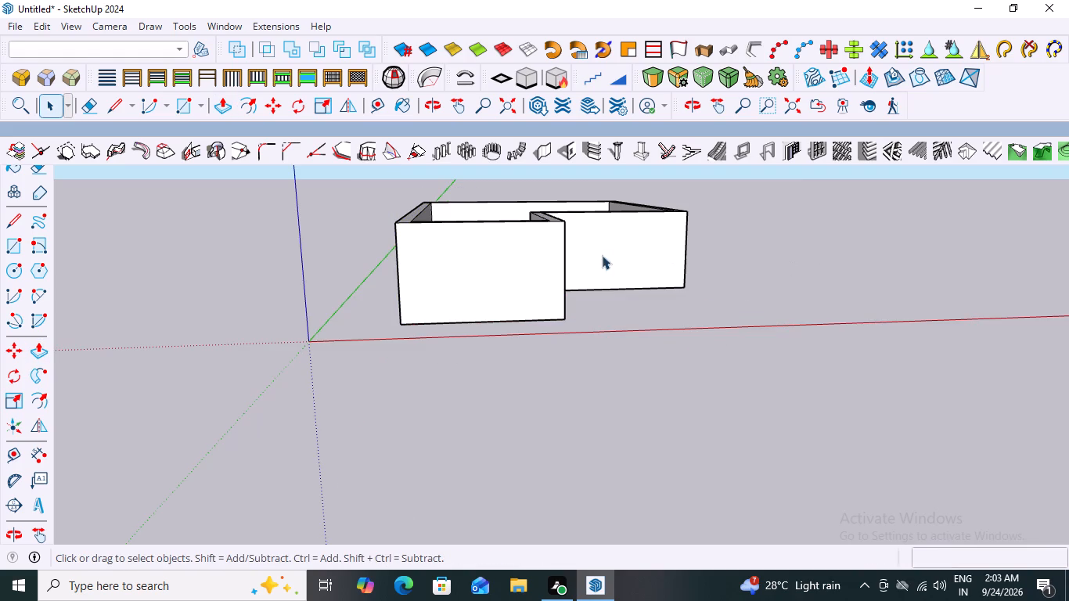
Select the extruded L-shaped wall group and examine it from several sides.
{"action": "left_click", "coordinate": [487, 254]}
{"action": "middle_click_drag", "start_coordinate": [500, 324], "coordinate": [234, 357]}
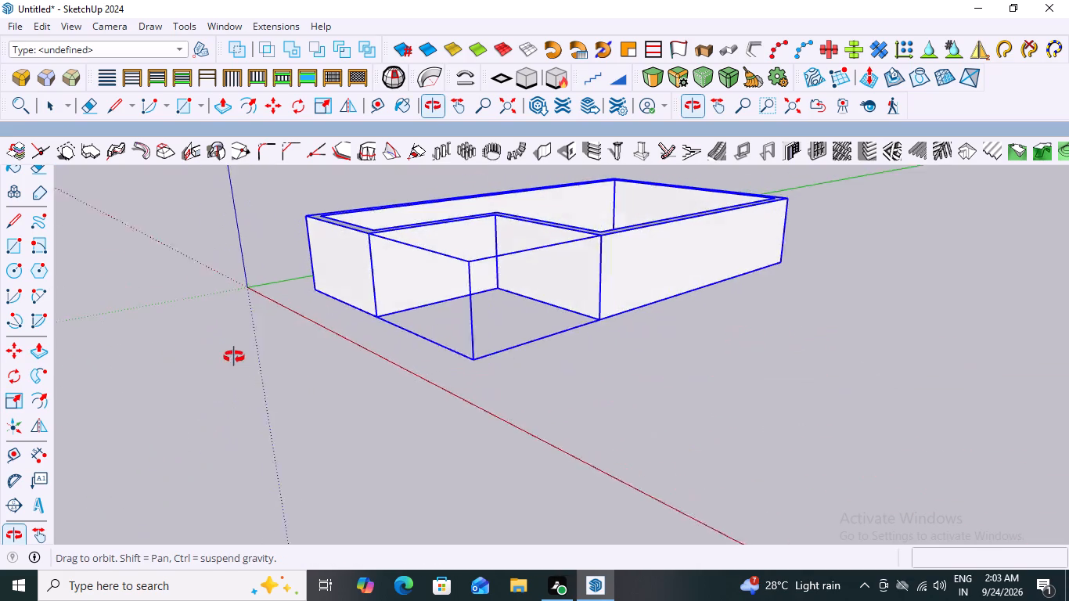
{"action": "middle_click_drag", "start_coordinate": [234, 357], "coordinate": [578, 351]}
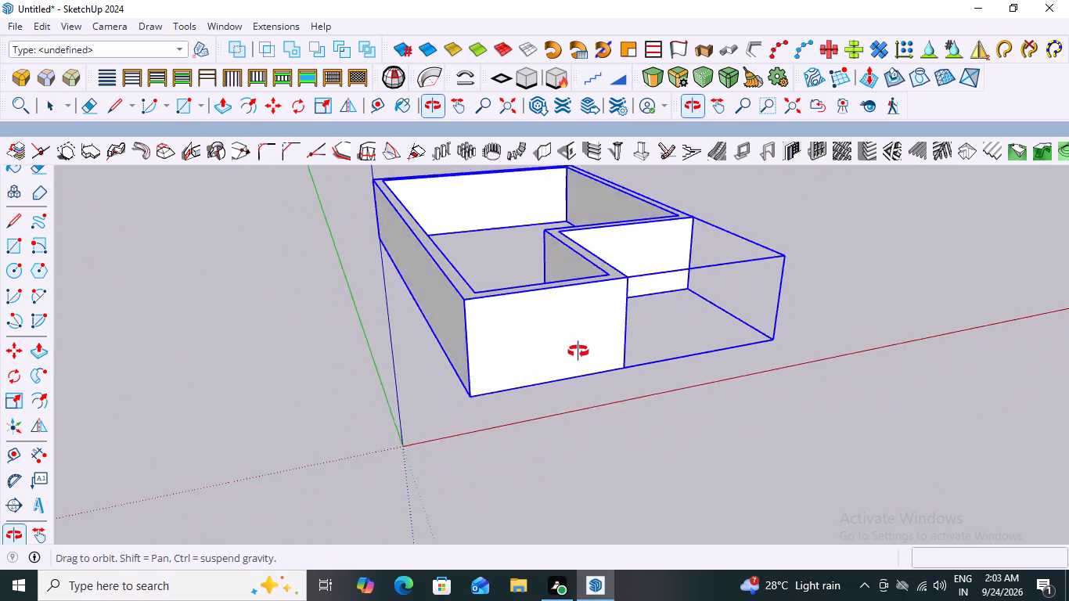
{"action": "middle_click_drag", "start_coordinate": [578, 351], "coordinate": [319, 423]}
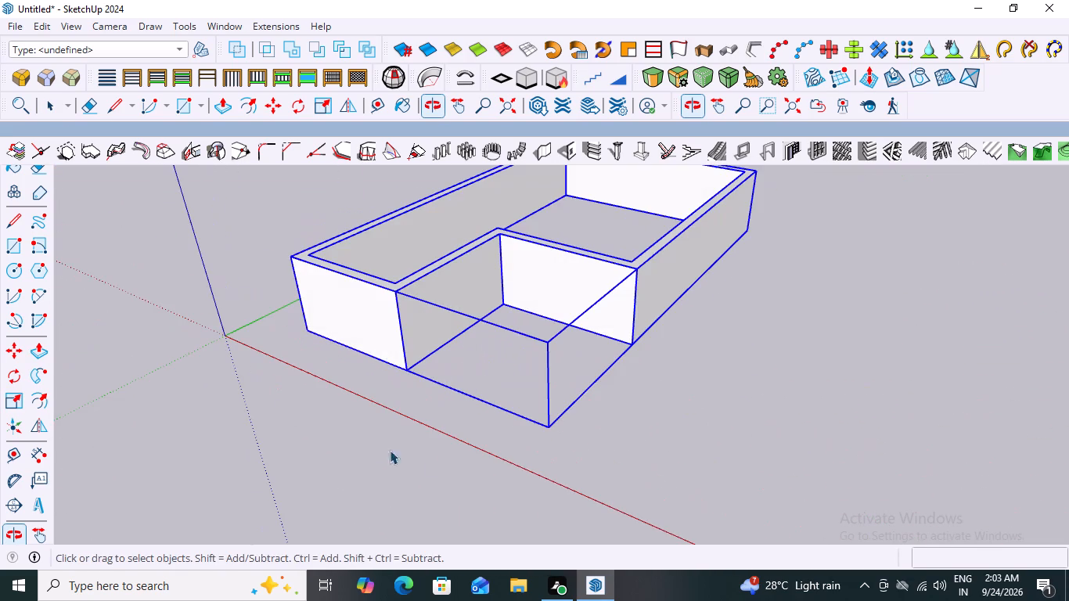
Examine the selected L-shaped wall group from above, from ground level and from both sides of the short wing.
{"action": "scroll", "coordinate": [416, 351], "scroll_direction": "down", "scroll_amount": 4}
{"action": "middle_click_drag", "start_coordinate": [414, 367], "coordinate": [603, 372]}
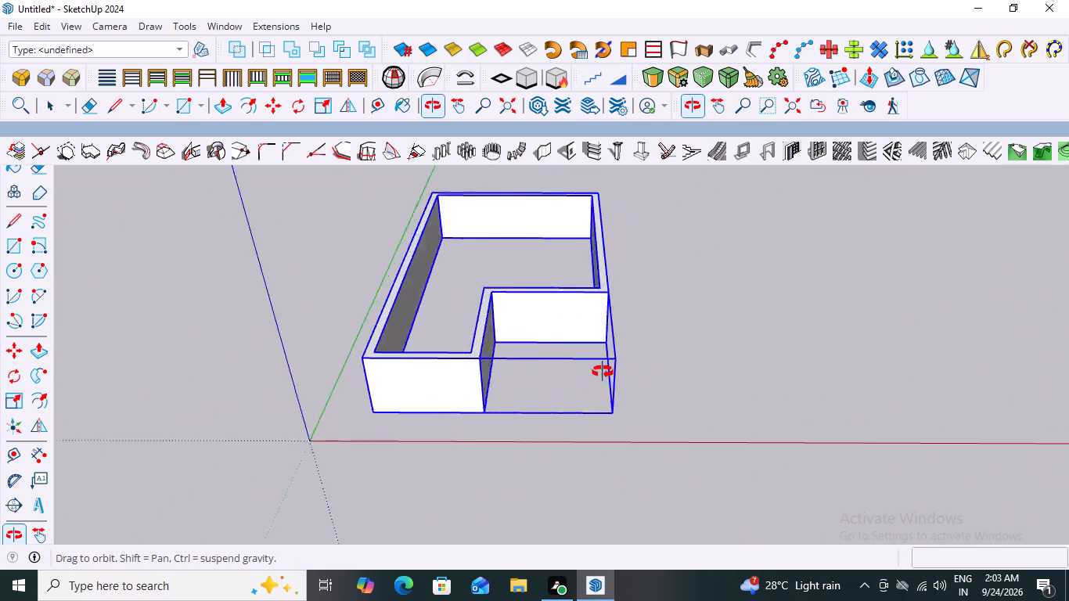
{"action": "middle_click_drag", "start_coordinate": [603, 372], "coordinate": [743, 329]}
{"action": "scroll", "coordinate": [620, 356], "scroll_direction": "up", "scroll_amount": 2}
{"action": "middle_click_drag", "start_coordinate": [671, 373], "coordinate": [520, 361]}
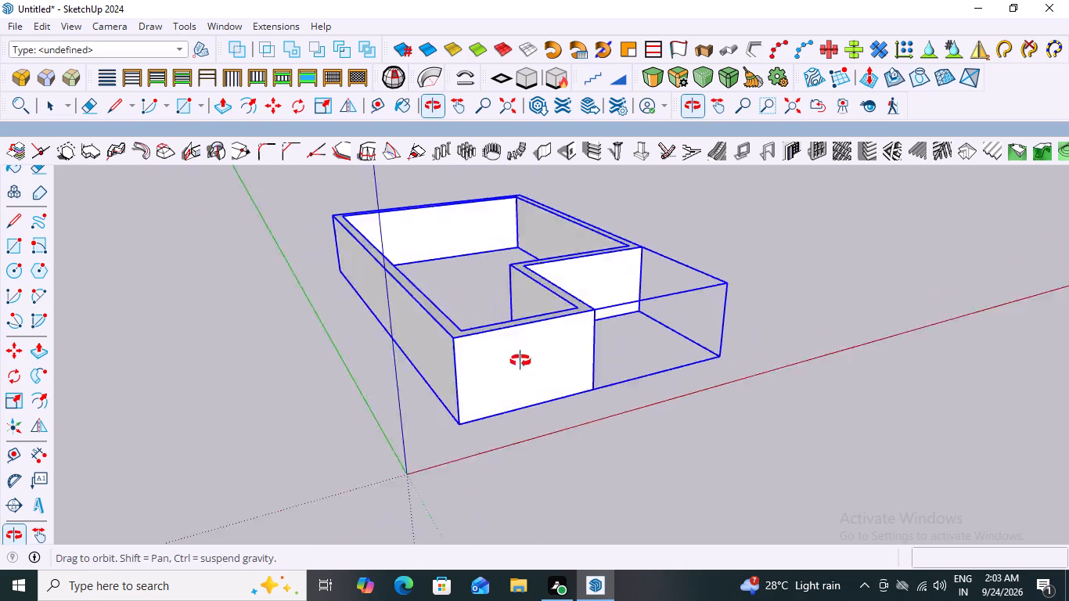
{"action": "middle_click_drag", "start_coordinate": [520, 361], "coordinate": [265, 308]}
{"action": "scroll", "coordinate": [326, 324], "scroll_direction": "down", "scroll_amount": 3}
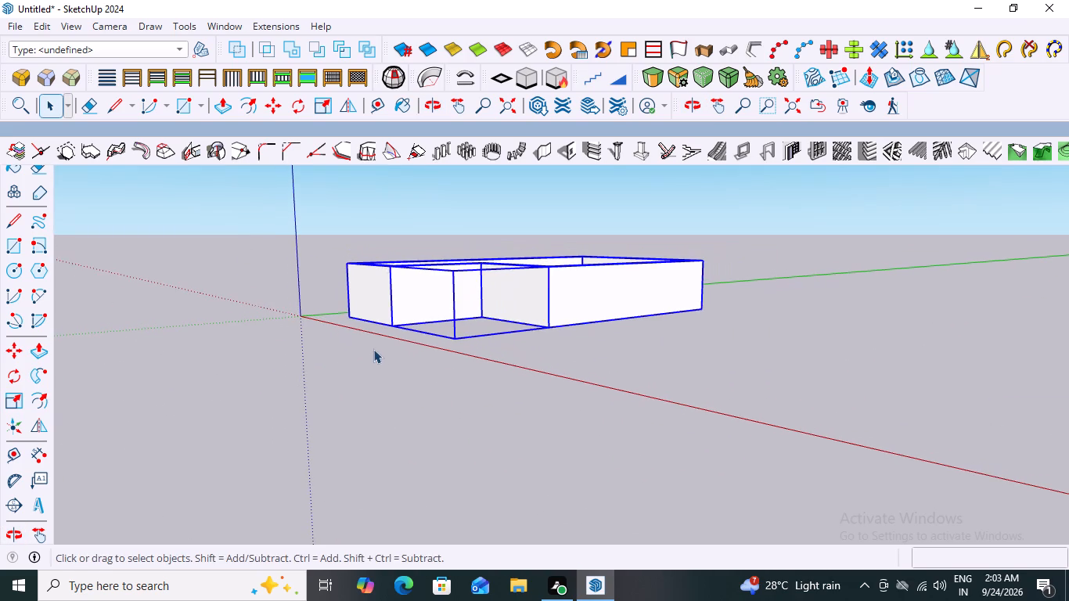
{"action": "middle_click_drag", "start_coordinate": [488, 409], "coordinate": [645, 451]}
{"action": "middle_click_drag", "start_coordinate": [417, 351], "coordinate": [524, 390]}
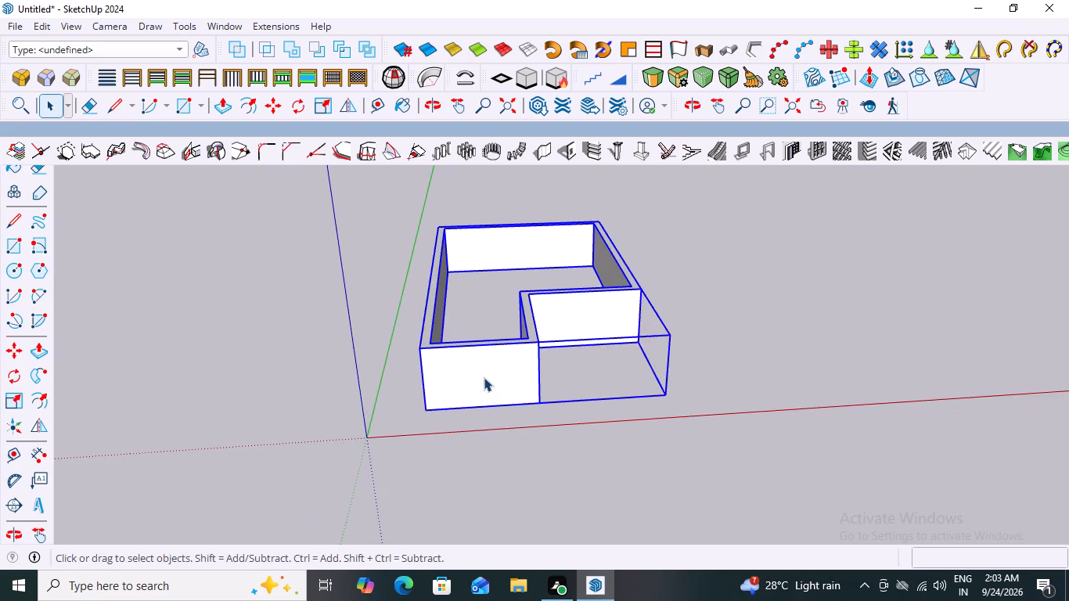
{"action": "scroll", "coordinate": [479, 376], "scroll_direction": "up", "scroll_amount": 3}
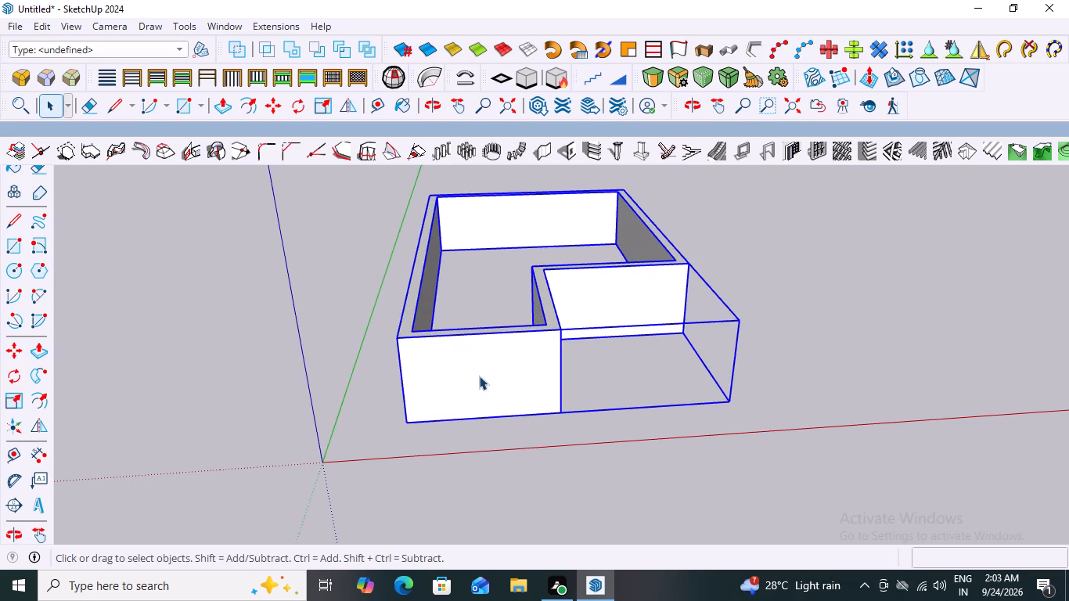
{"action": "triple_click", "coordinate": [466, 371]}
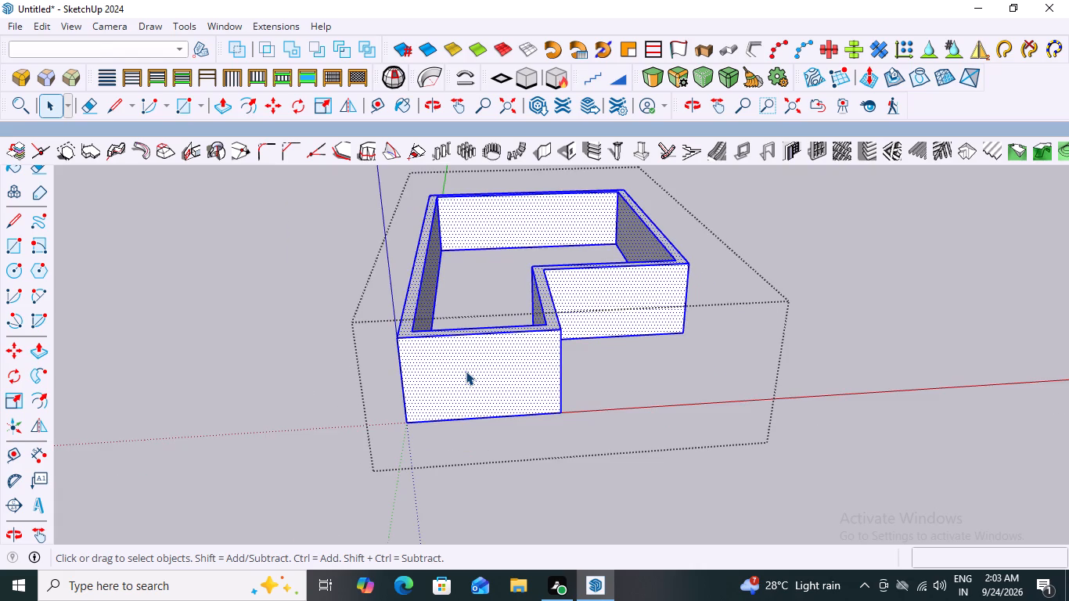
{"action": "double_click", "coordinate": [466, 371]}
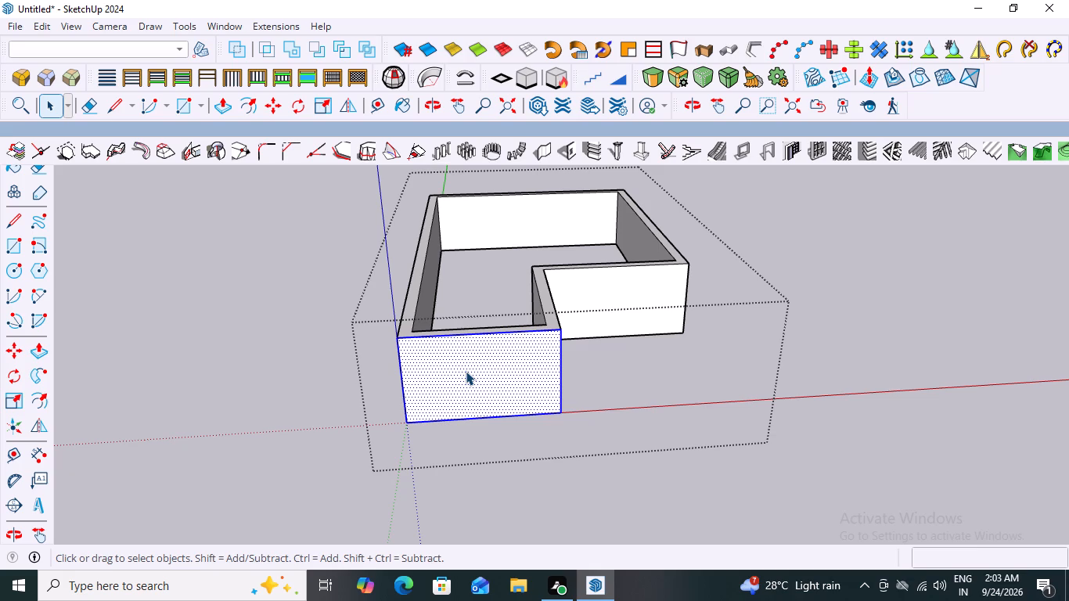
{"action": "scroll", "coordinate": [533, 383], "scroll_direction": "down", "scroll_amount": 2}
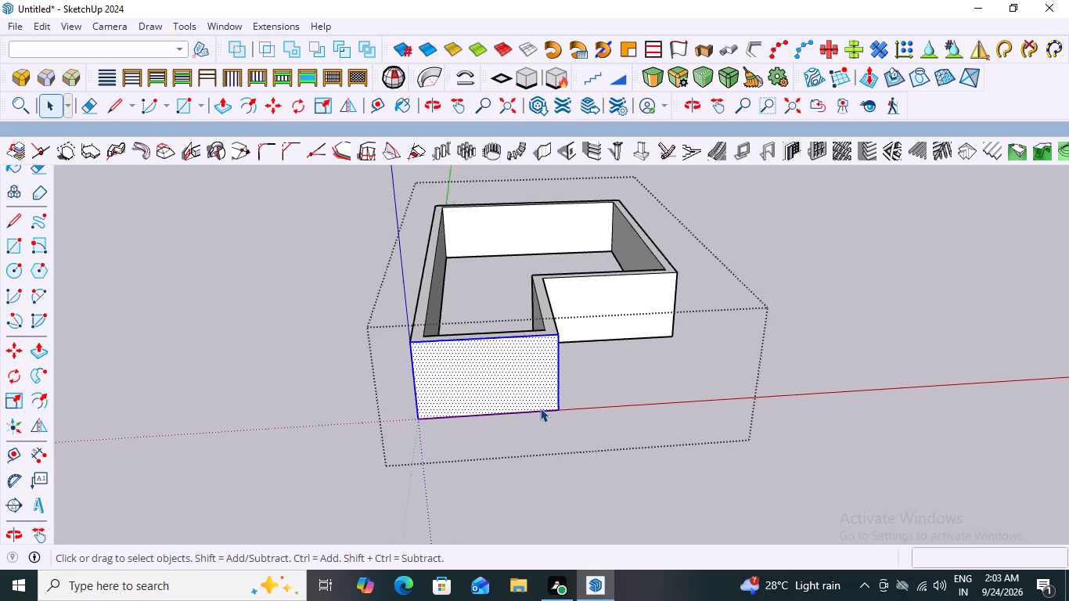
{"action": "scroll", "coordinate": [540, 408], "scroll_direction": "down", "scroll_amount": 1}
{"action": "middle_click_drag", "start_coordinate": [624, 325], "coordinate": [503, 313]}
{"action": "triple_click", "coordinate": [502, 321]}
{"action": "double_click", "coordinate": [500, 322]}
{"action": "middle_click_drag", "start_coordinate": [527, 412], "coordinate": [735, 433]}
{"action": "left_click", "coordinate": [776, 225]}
Open the wall group and create a rectangular window frame on the short wing's end face, 0.5' deep, 0.1' wide, located at the back.
{"action": "left_click", "coordinate": [587, 354]}
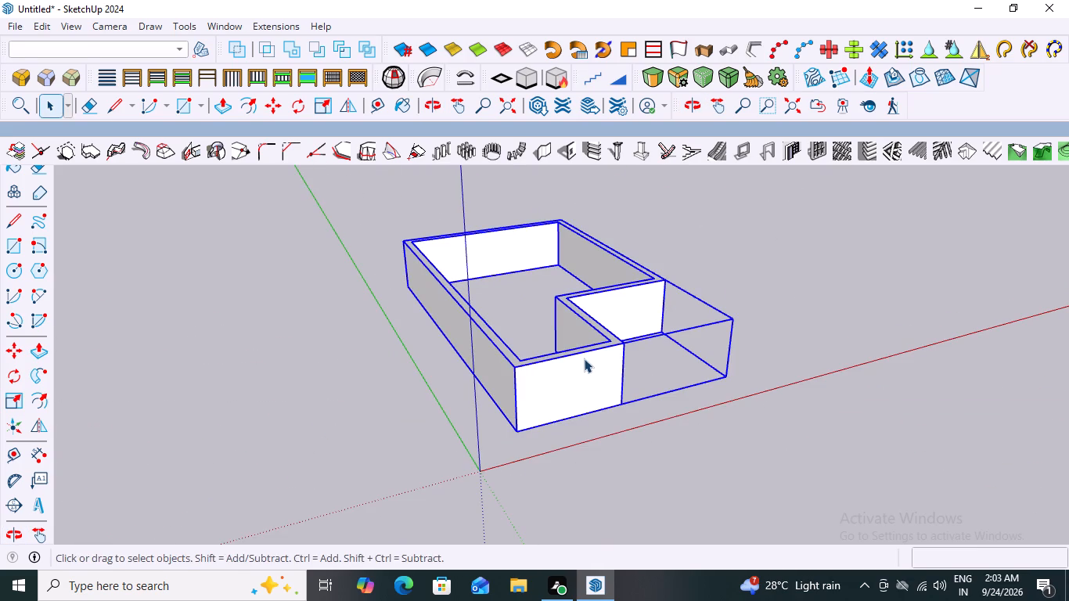
{"action": "triple_click", "coordinate": [581, 382]}
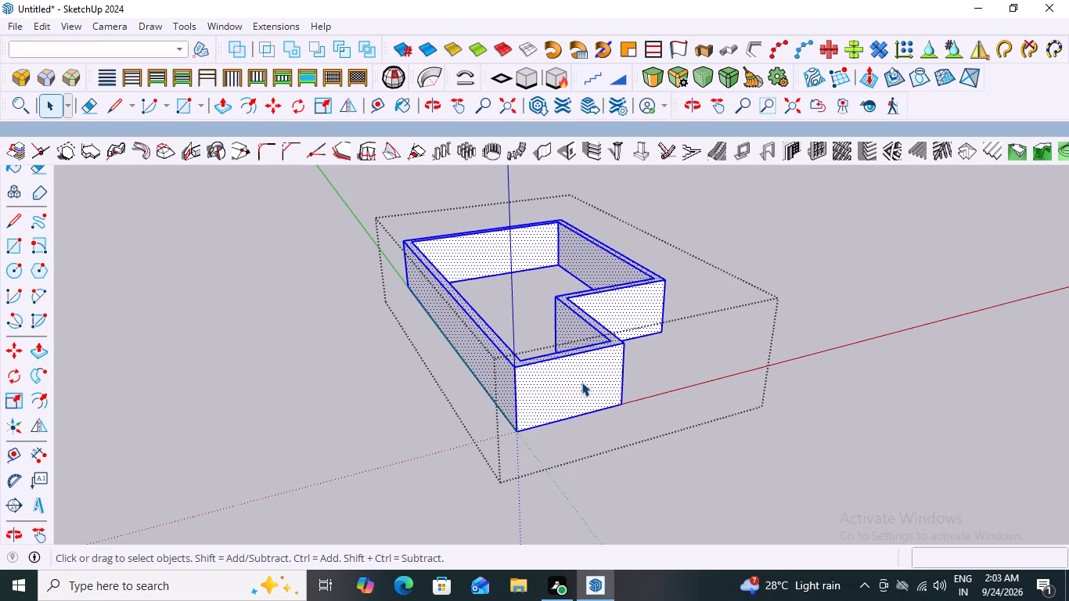
{"action": "middle_click_drag", "start_coordinate": [602, 381], "coordinate": [549, 349]}
{"action": "scroll", "coordinate": [549, 349], "scroll_direction": "up", "scroll_amount": 4}
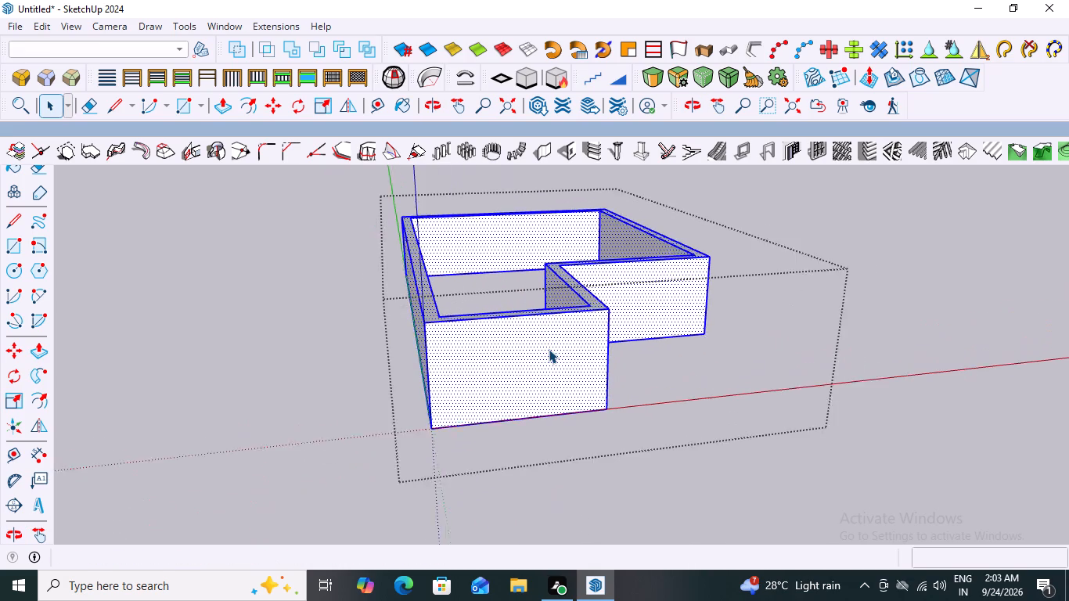
{"action": "scroll", "coordinate": [549, 349], "scroll_direction": "up", "scroll_amount": 1}
{"action": "left_click", "coordinate": [549, 349]}
{"action": "scroll", "coordinate": [525, 389], "scroll_direction": "up", "scroll_amount": 2}
{"action": "middle_click_drag", "start_coordinate": [519, 384], "coordinate": [505, 374]}
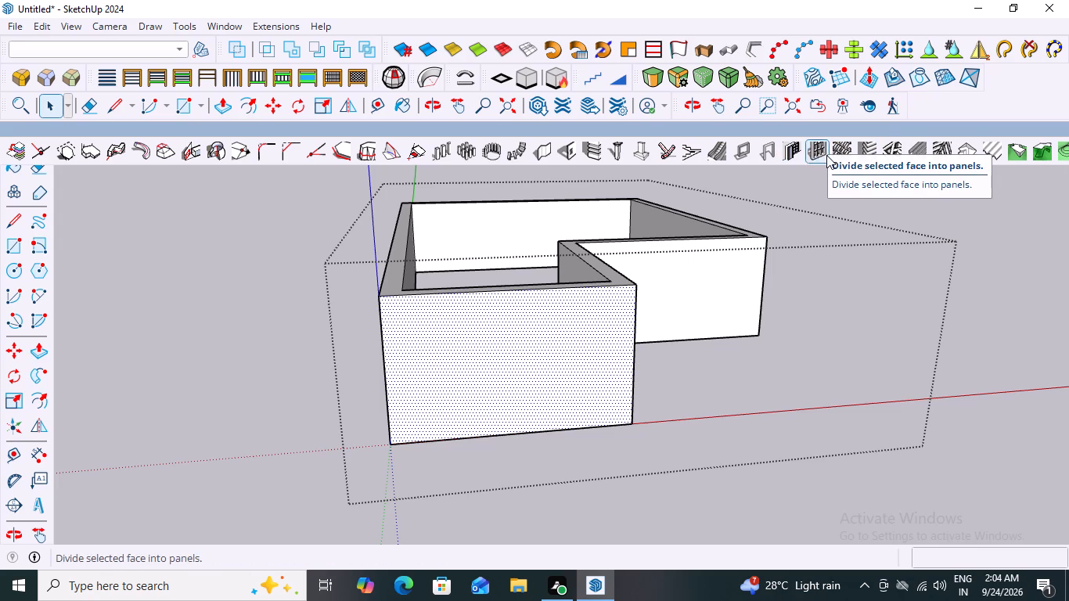
{"action": "left_click", "coordinate": [746, 153]}
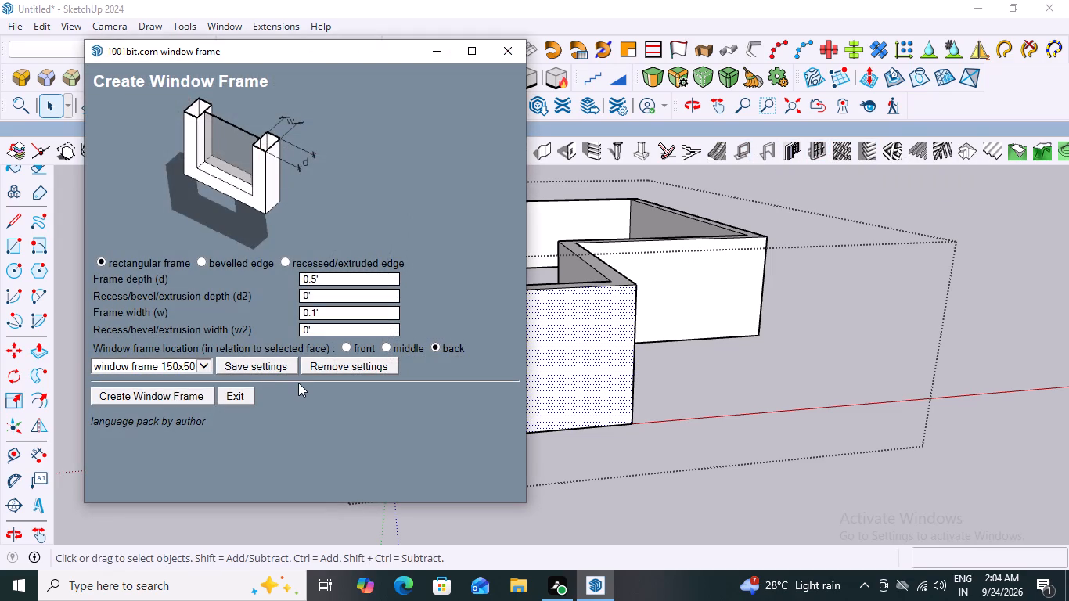
{"action": "left_click", "coordinate": [142, 392]}
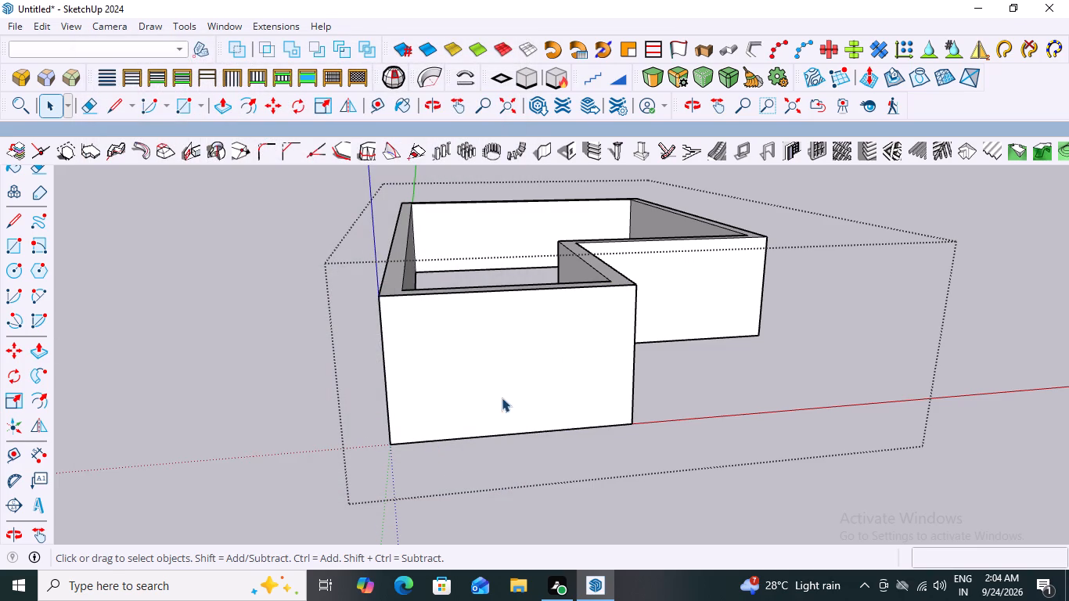
Open the window frame group and try to create another rectangular frame, 0.5' deep and 0.1' wide, on its face.
{"action": "left_click", "coordinate": [460, 439]}
{"action": "triple_click", "coordinate": [464, 387]}
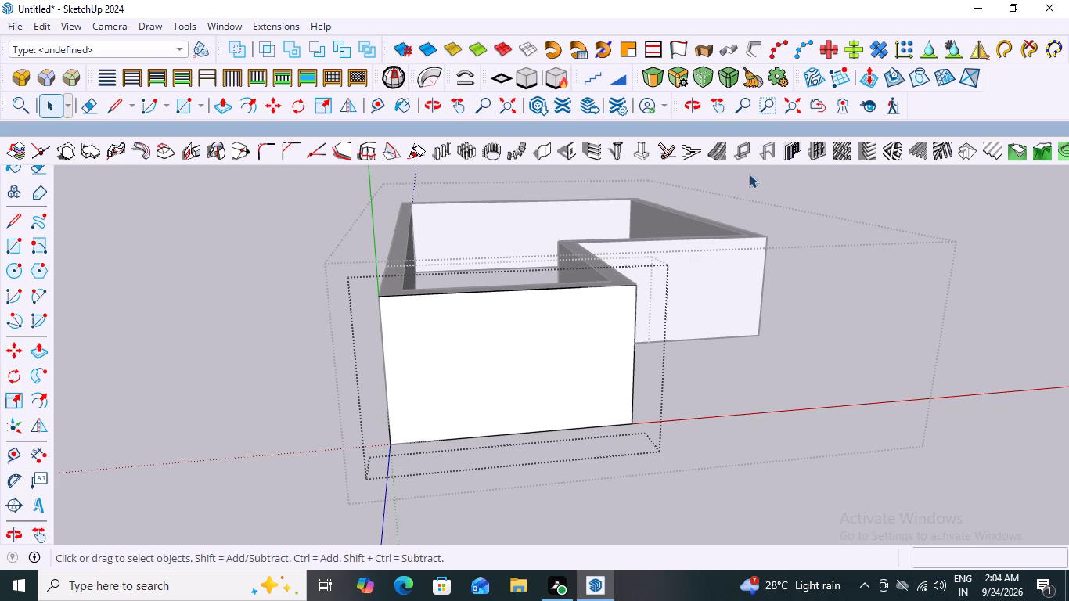
{"action": "left_click", "coordinate": [743, 153]}
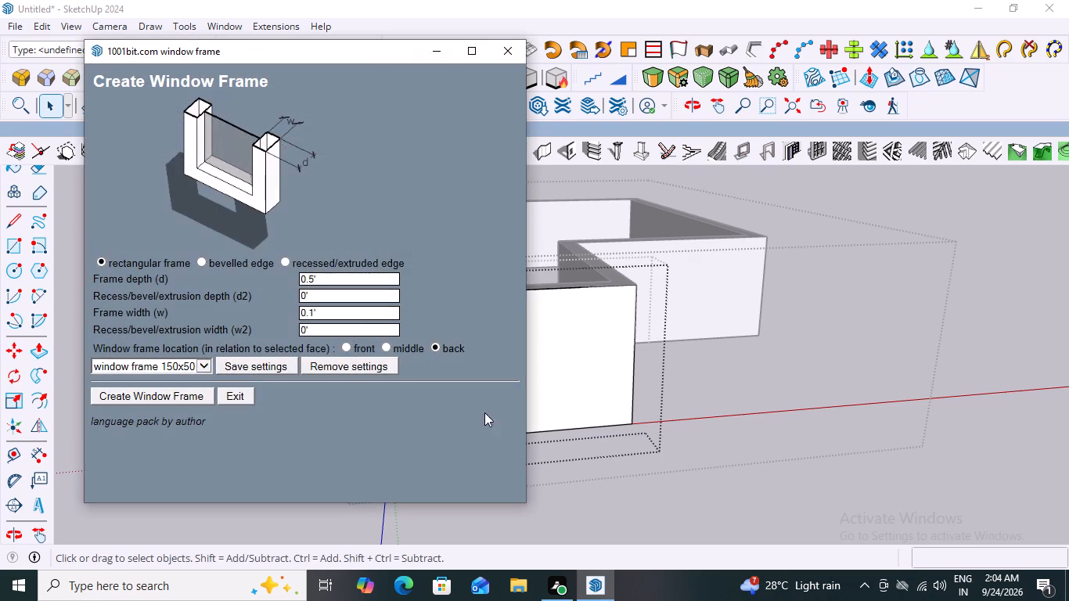
{"action": "left_click", "coordinate": [142, 395]}
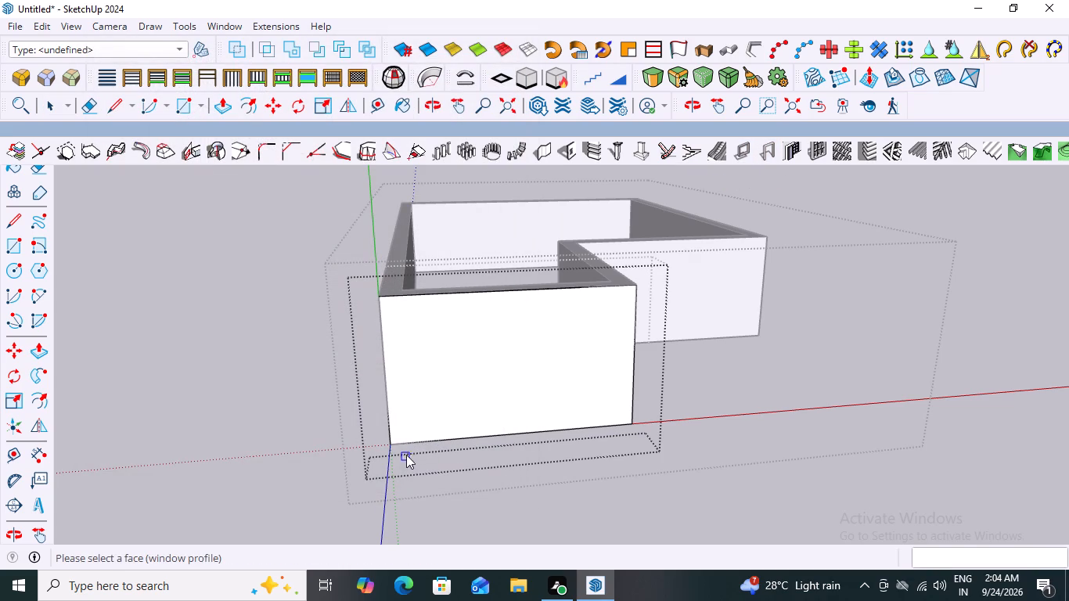
{"action": "left_click", "coordinate": [428, 440]}
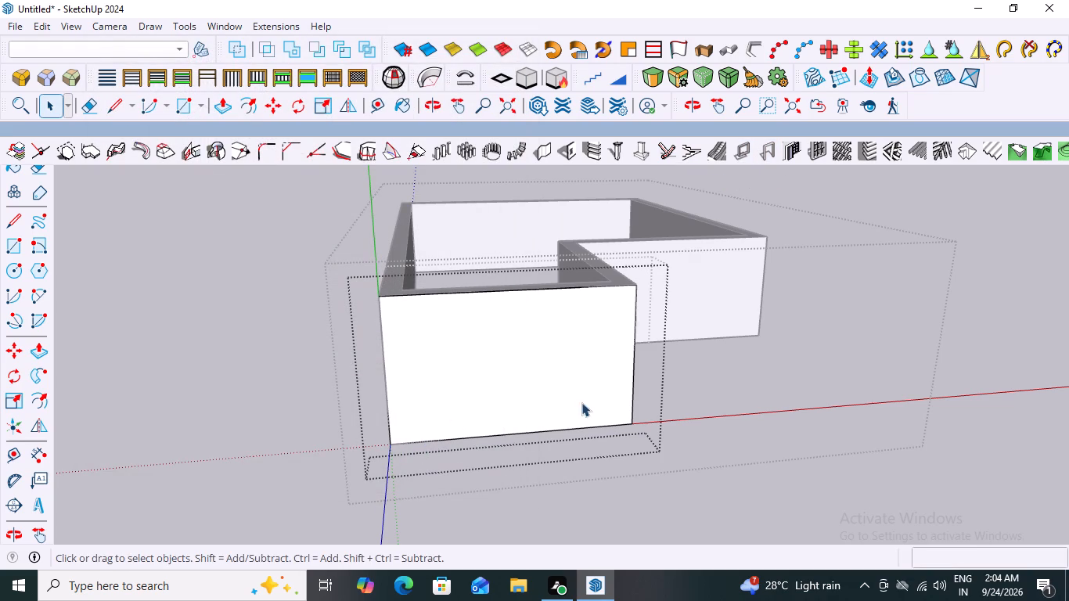
Examine the window frame on the short wing's end face up close, and close the frame and wall groups.
{"action": "left_click", "coordinate": [585, 423]}
{"action": "scroll", "coordinate": [404, 443], "scroll_direction": "up", "scroll_amount": 6}
{"action": "middle_click_drag", "start_coordinate": [527, 407], "coordinate": [664, 522]}
{"action": "scroll", "coordinate": [656, 534], "scroll_direction": "down", "scroll_amount": 7}
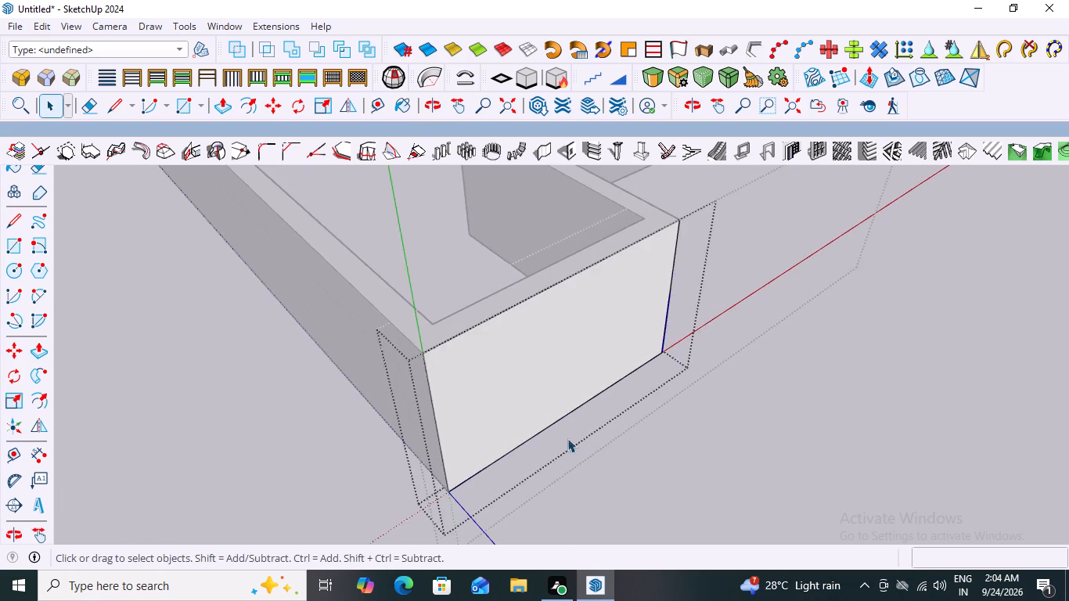
{"action": "middle_click_drag", "start_coordinate": [560, 445], "coordinate": [429, 429]}
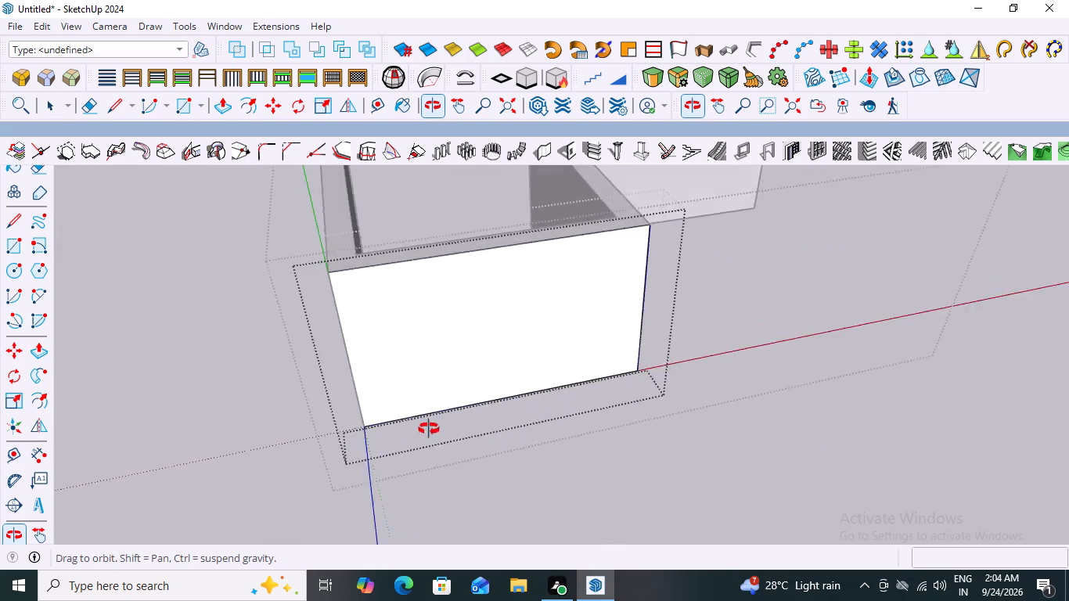
{"action": "middle_click_drag", "start_coordinate": [429, 429], "coordinate": [365, 405]}
{"action": "key", "text": "space"}
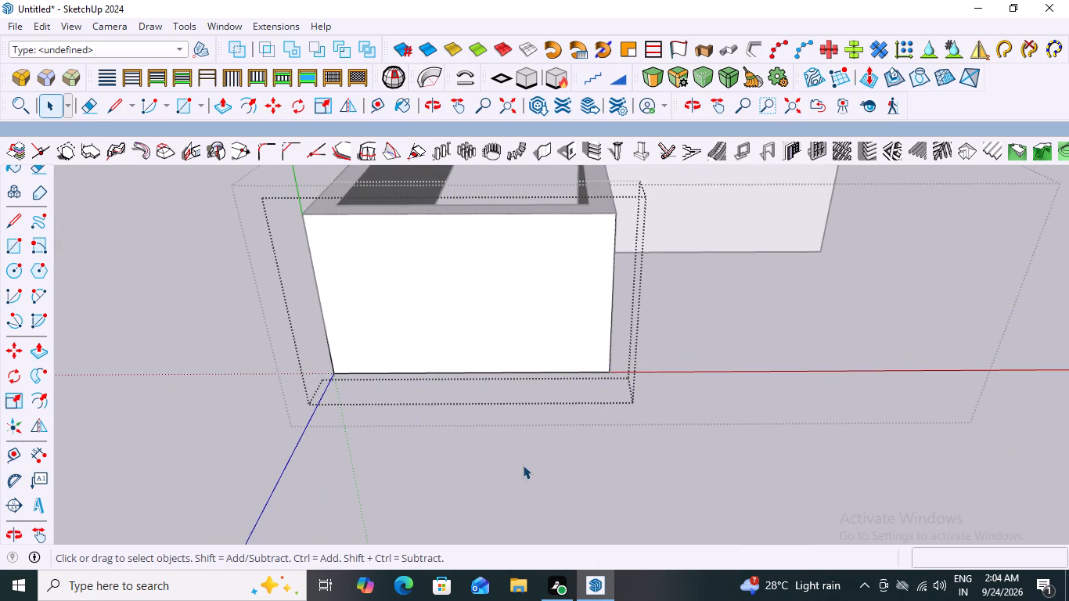
{"action": "double_click", "coordinate": [523, 465]}
{"action": "scroll", "coordinate": [523, 465], "scroll_direction": "down", "scroll_amount": 8}
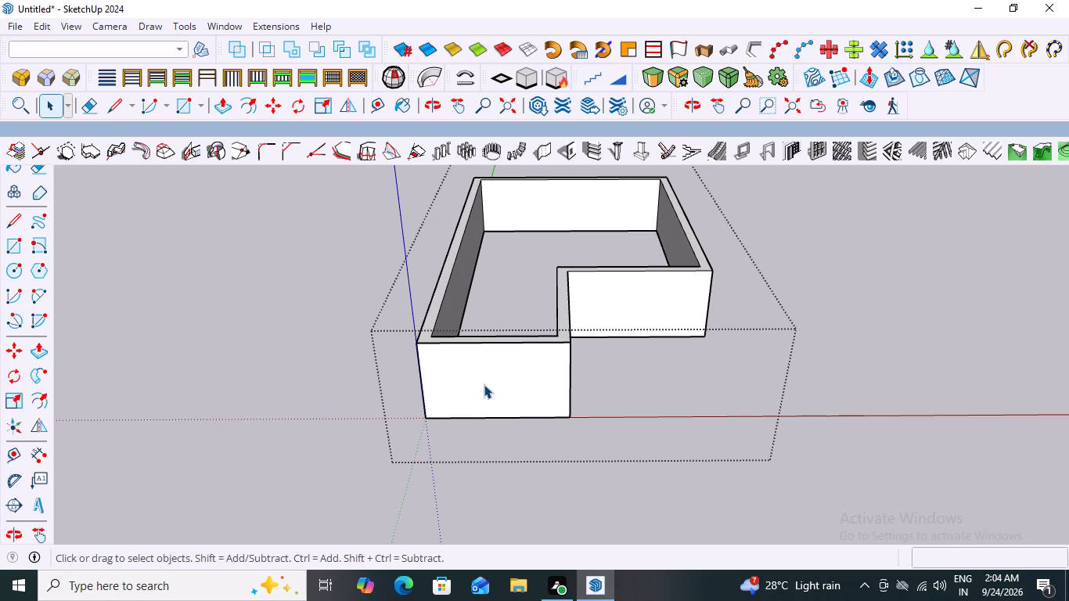
{"action": "left_click", "coordinate": [484, 383]}
{"action": "double_click", "coordinate": [484, 383]}
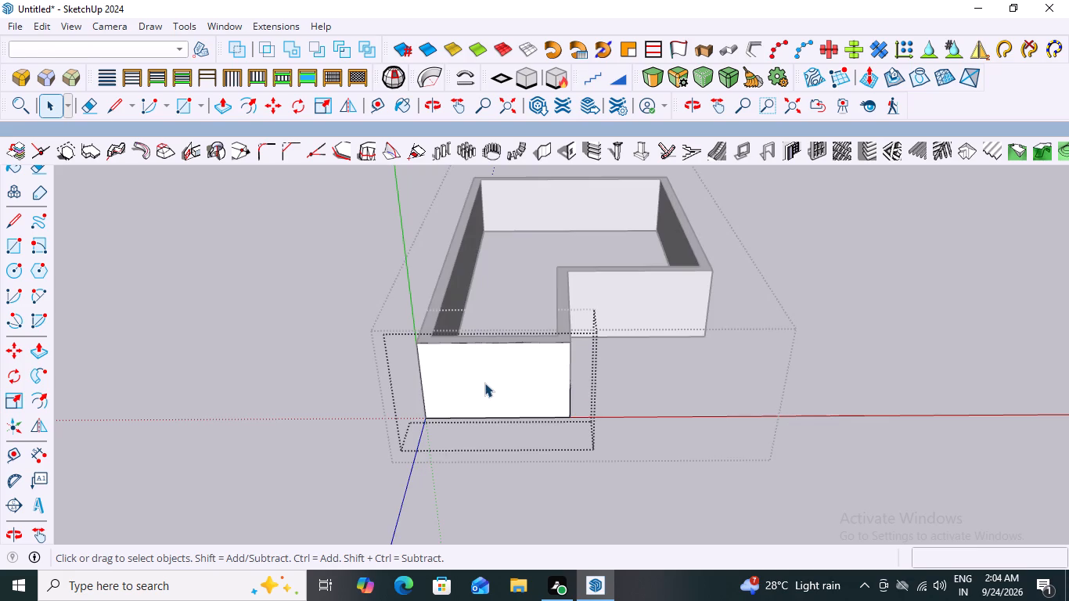
{"action": "left_click", "coordinate": [484, 383]}
{"action": "double_click", "coordinate": [712, 393]}
{"action": "left_click", "coordinate": [747, 252]}
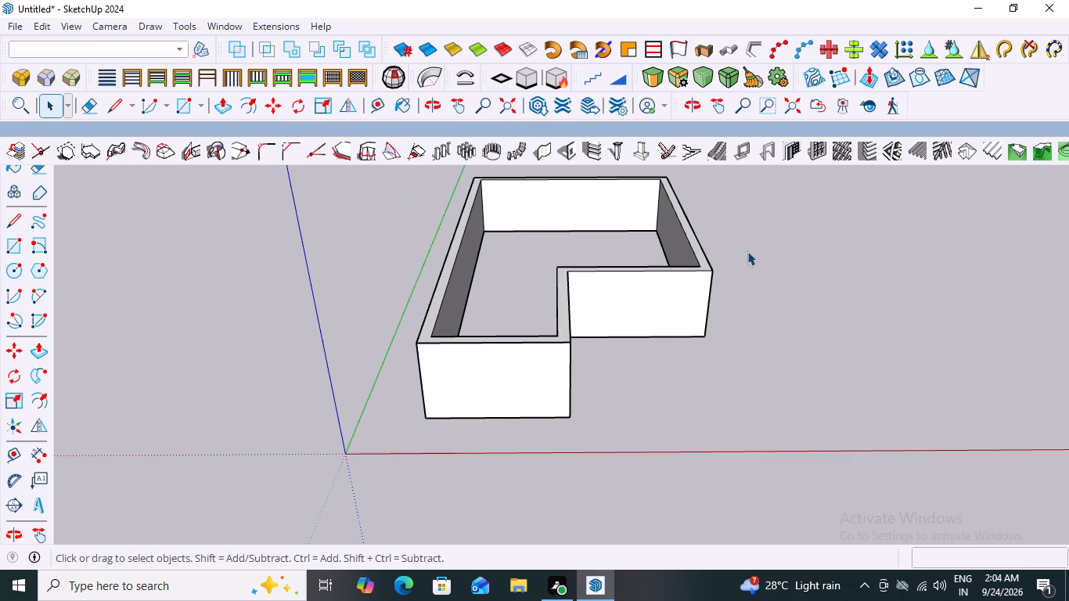
Open the wall group and divide the short wing's end face into 3 rows and 3 columns of panels with 0.5' frame depth and 0.1' dividers.
{"action": "triple_click", "coordinate": [646, 285]}
{"action": "scroll", "coordinate": [499, 425], "scroll_direction": "up", "scroll_amount": 1}
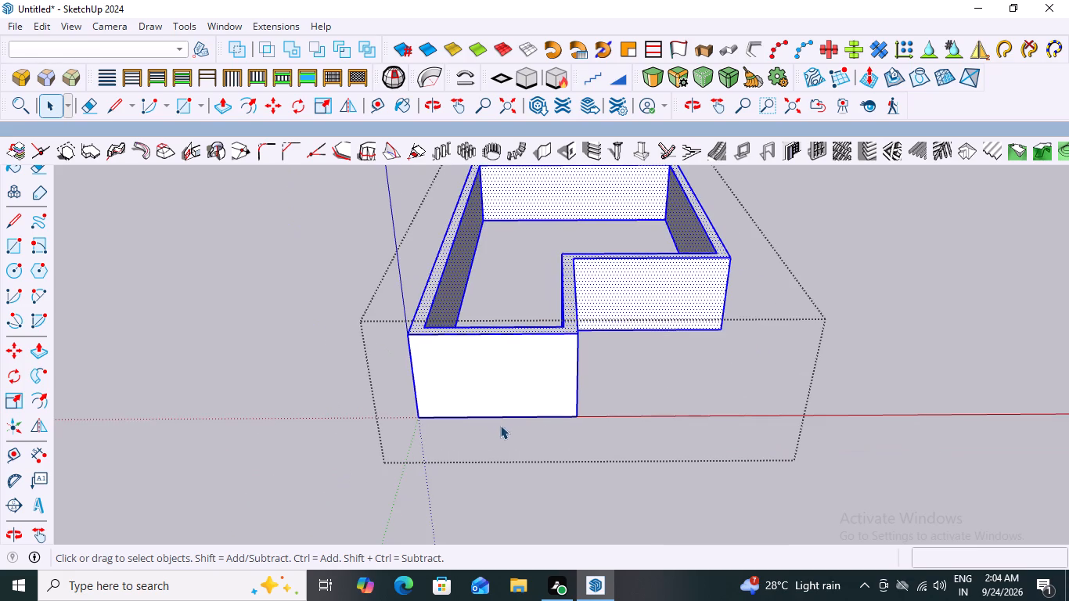
{"action": "left_click", "coordinate": [495, 396]}
{"action": "middle_click_drag", "start_coordinate": [504, 391], "coordinate": [513, 365]}
{"action": "scroll", "coordinate": [513, 365], "scroll_direction": "up", "scroll_amount": 2}
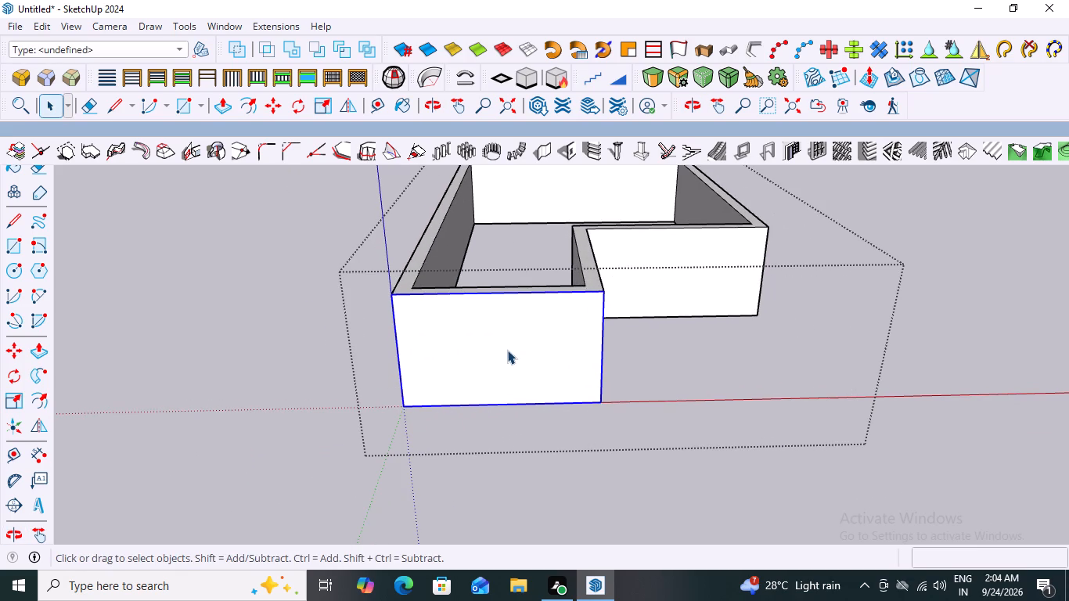
{"action": "left_click", "coordinate": [507, 350]}
{"action": "scroll", "coordinate": [506, 348], "scroll_direction": "up", "scroll_amount": 2}
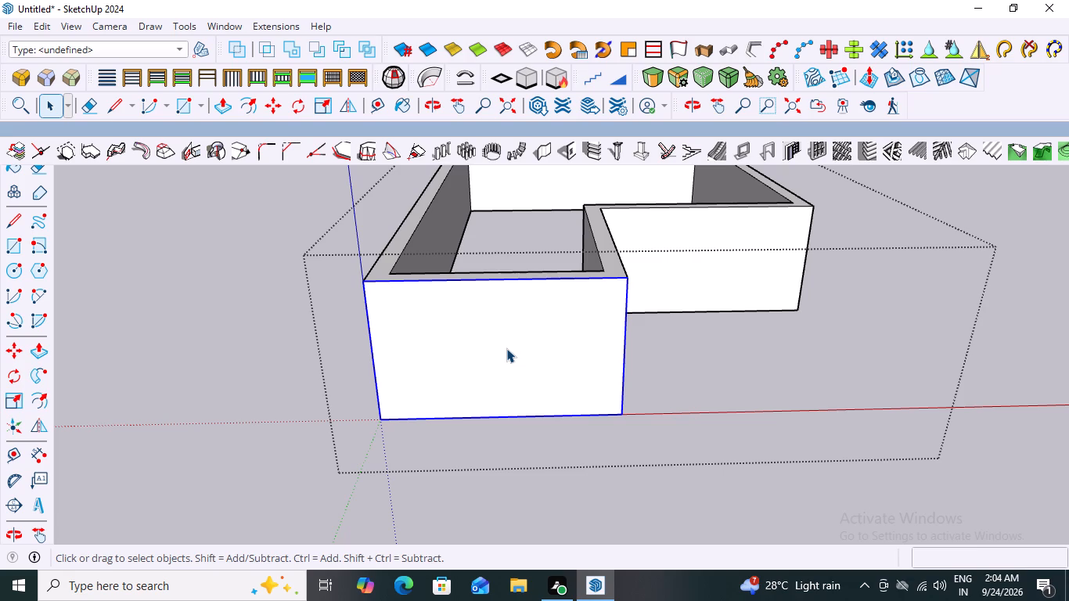
{"action": "left_click", "coordinate": [813, 156]}
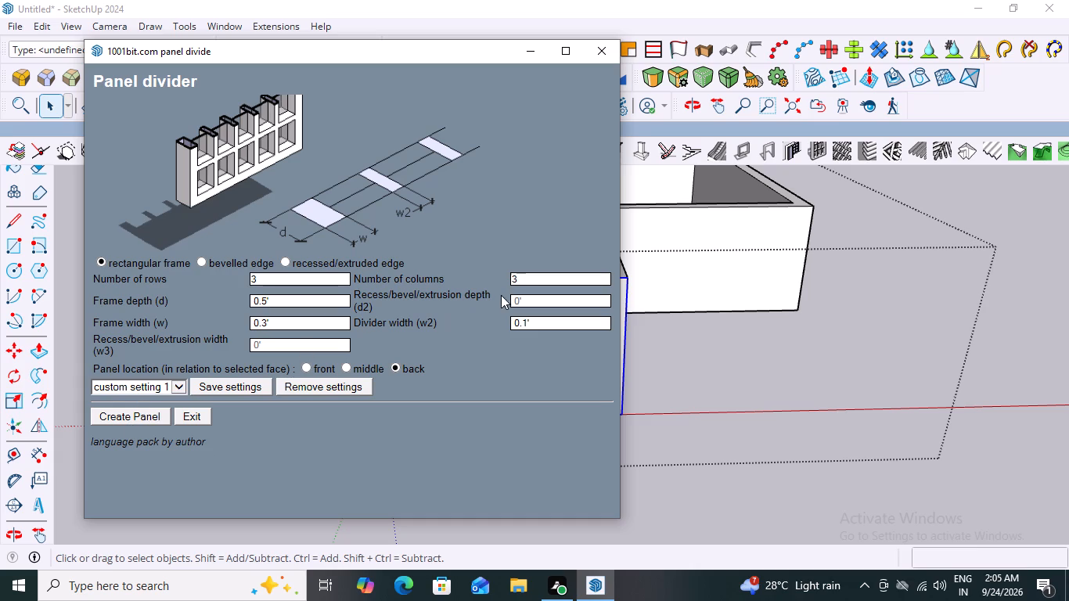
{"action": "left_click", "coordinate": [524, 281]}
{"action": "left_click", "coordinate": [144, 419]}
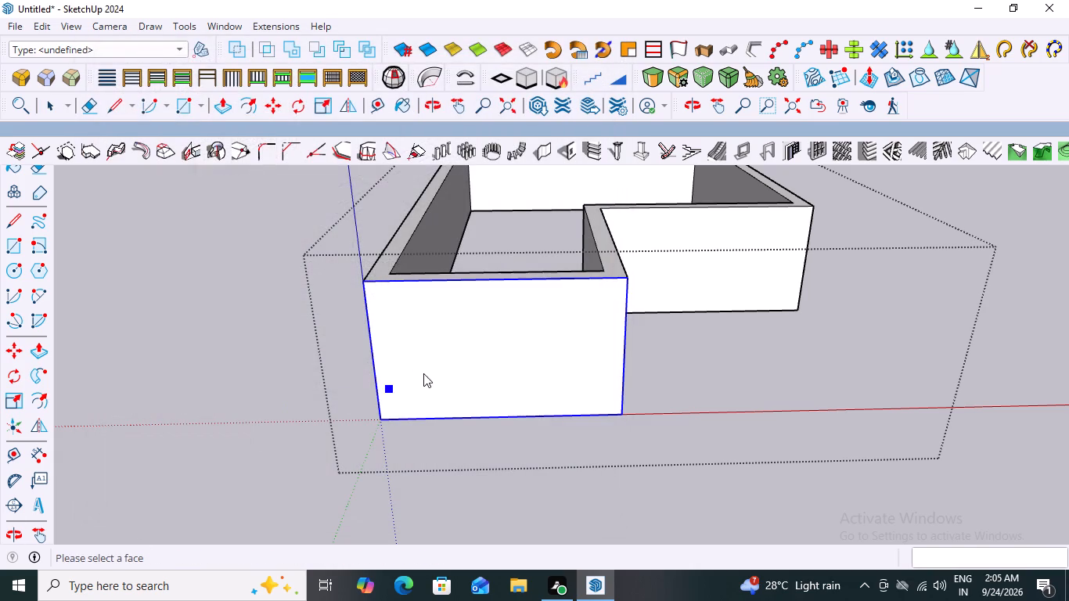
{"action": "left_click", "coordinate": [391, 416]}
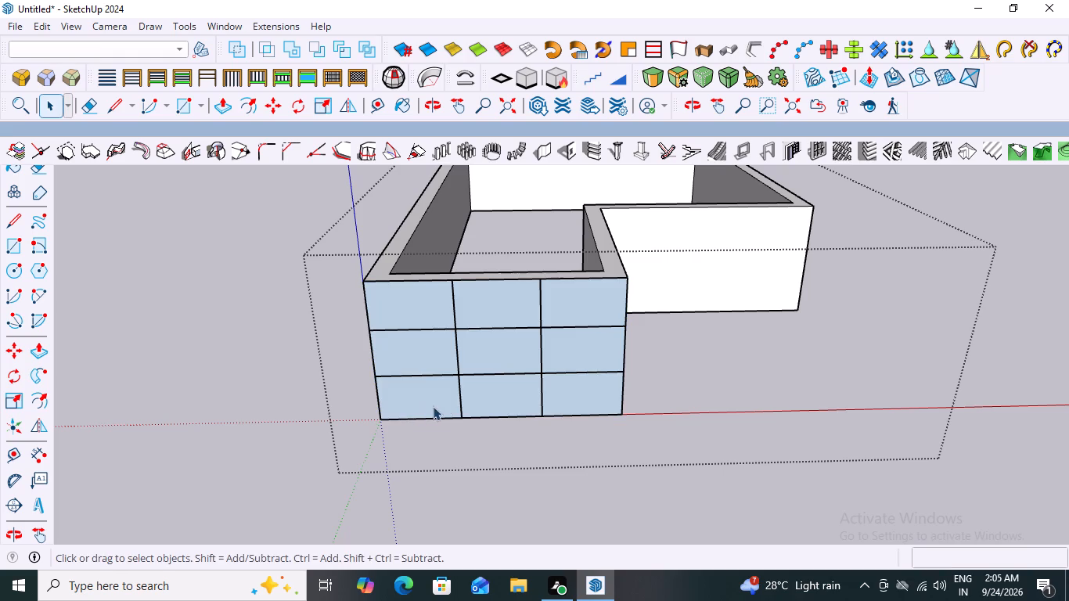
Open the panel group on the short wing's end wall and examine its divisions from several angles.
{"action": "scroll", "coordinate": [477, 408], "scroll_direction": "down", "scroll_amount": 3}
{"action": "middle_click_drag", "start_coordinate": [455, 449], "coordinate": [295, 390]}
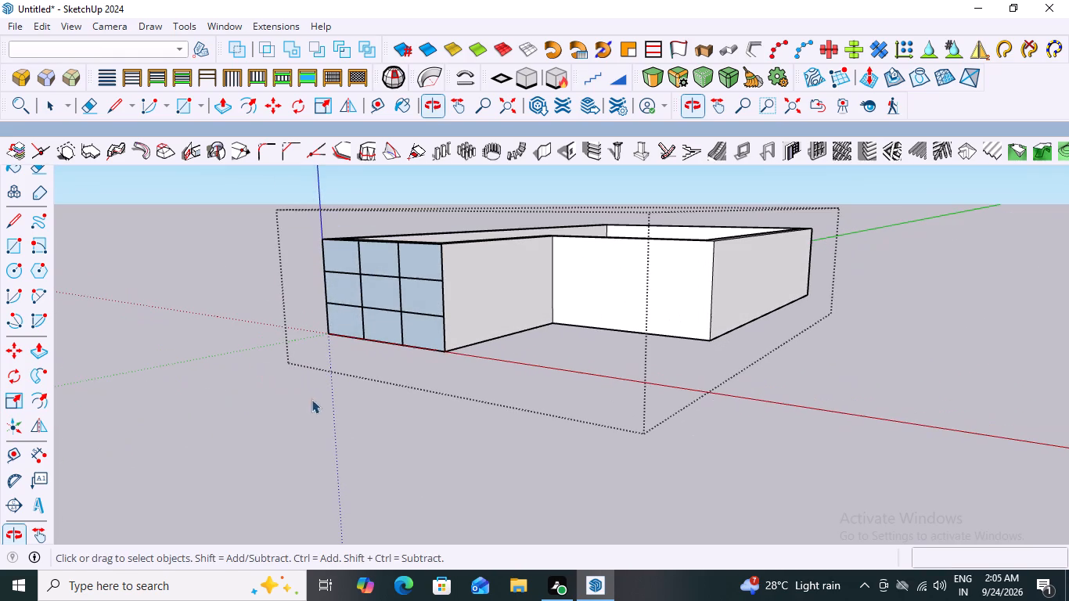
{"action": "double_click", "coordinate": [418, 329]}
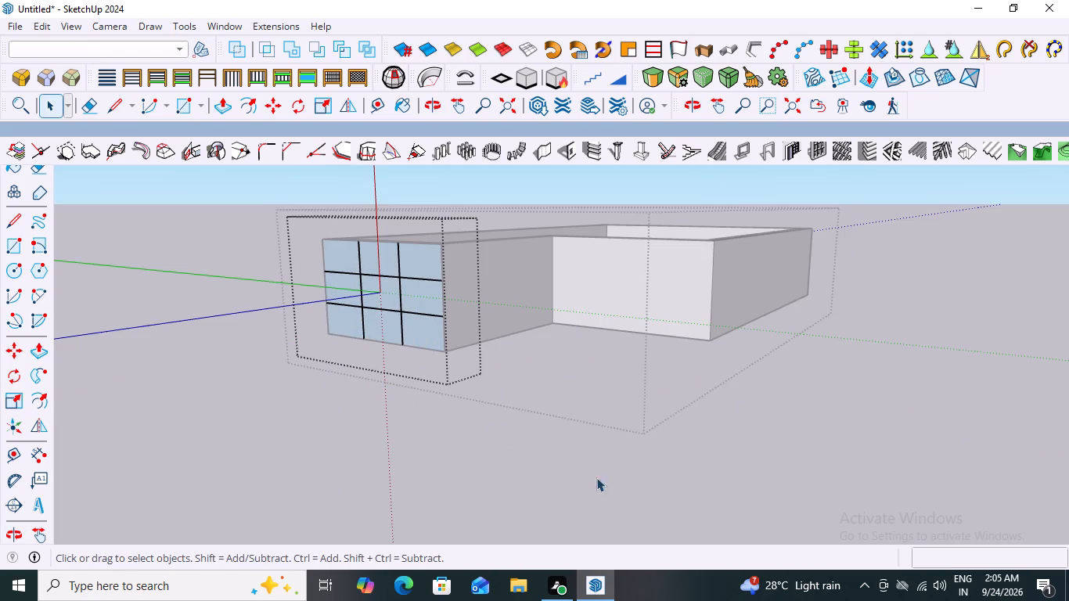
{"action": "scroll", "coordinate": [268, 394], "scroll_direction": "down", "scroll_amount": 6}
{"action": "middle_click_drag", "start_coordinate": [257, 418], "coordinate": [480, 459]}
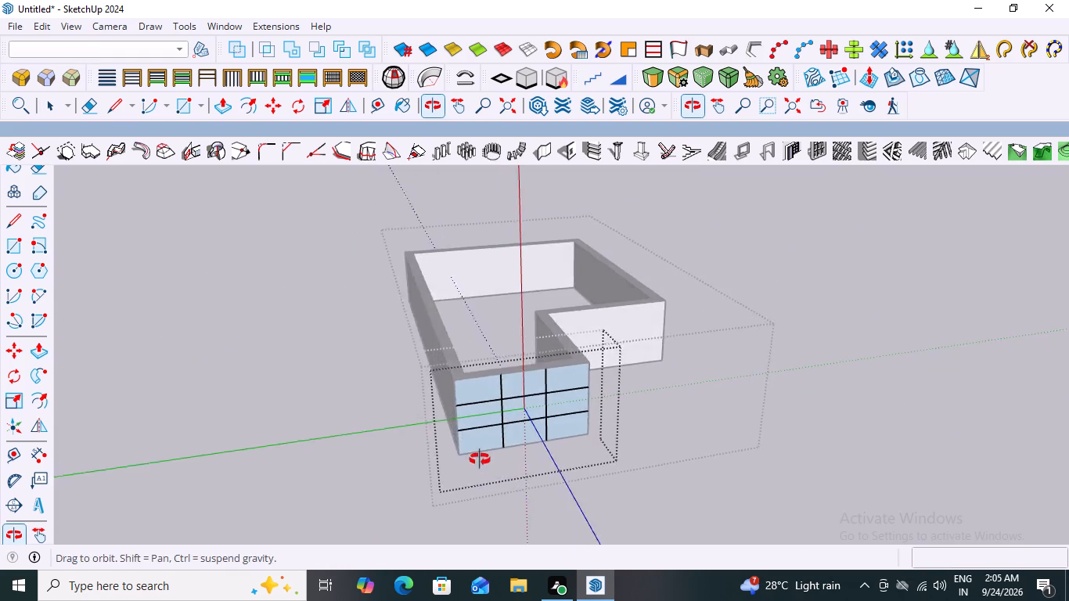
{"action": "middle_click_drag", "start_coordinate": [480, 459], "coordinate": [455, 438]}
{"action": "scroll", "coordinate": [499, 415], "scroll_direction": "up", "scroll_amount": 4}
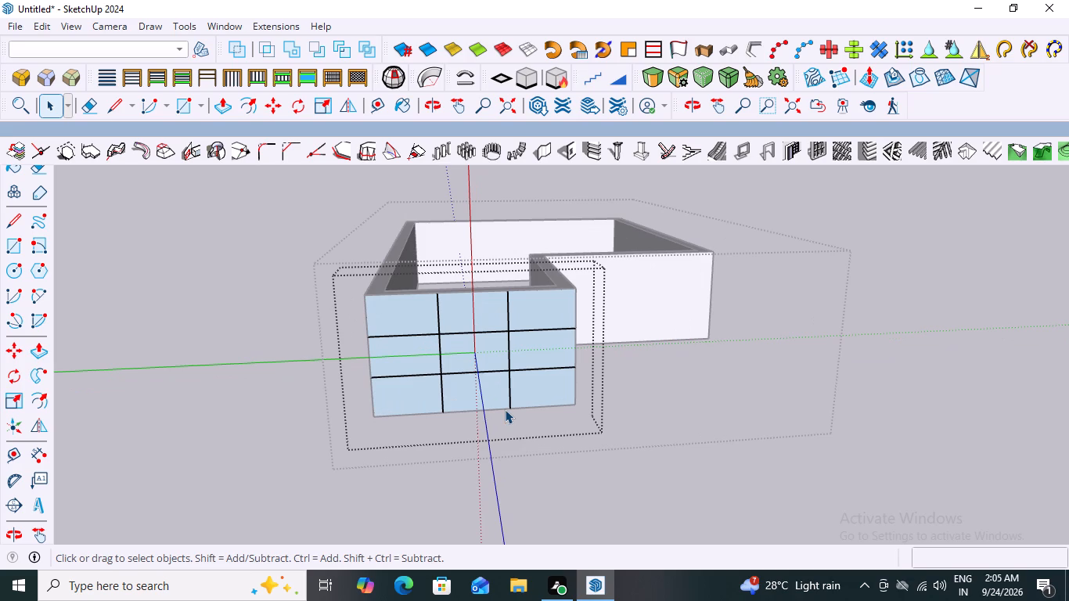
Close the panel group and undo the 3-by-3 panel division on the short wing's end face.
{"action": "key", "text": "space"}
{"action": "key", "text": "space"}
{"action": "left_click", "coordinate": [445, 468]}
{"action": "scroll", "coordinate": [512, 399], "scroll_direction": "up", "scroll_amount": 10}
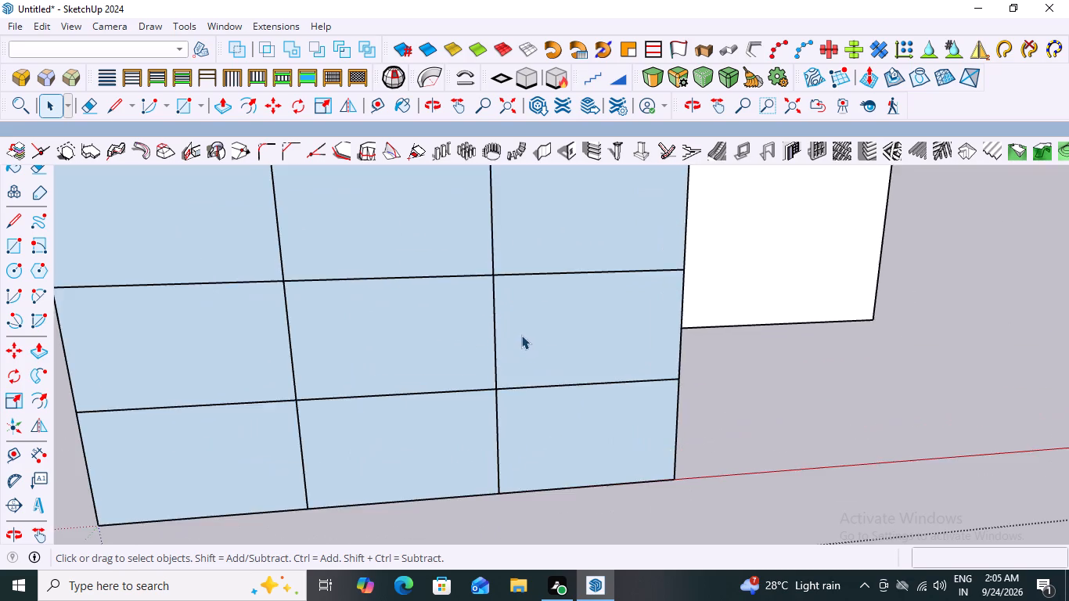
{"action": "middle_click_drag", "start_coordinate": [516, 337], "coordinate": [362, 367]}
{"action": "scroll", "coordinate": [362, 367], "scroll_direction": "down", "scroll_amount": 10}
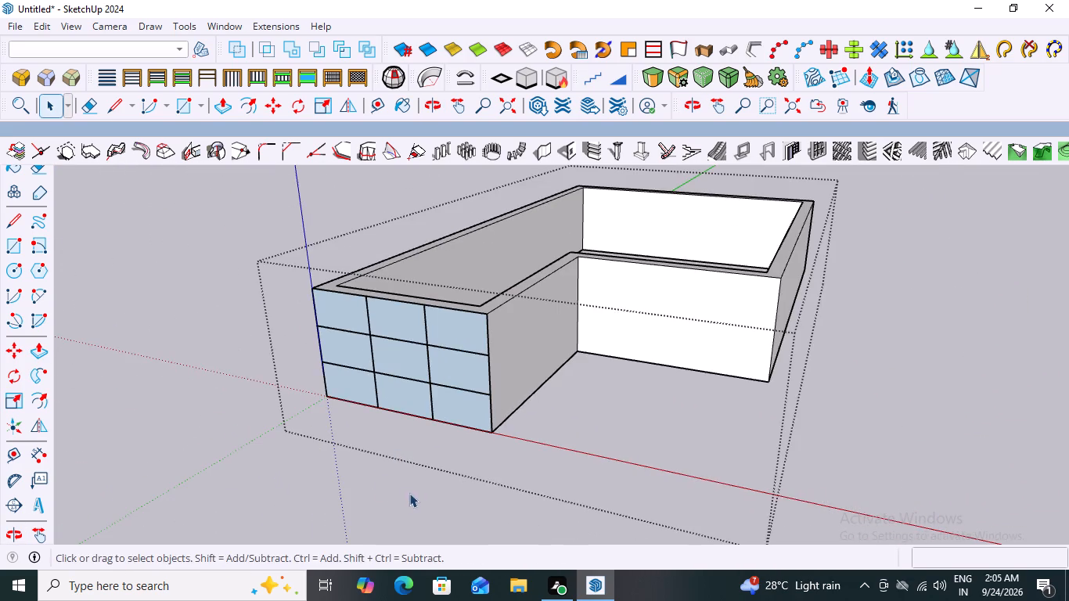
{"action": "middle_click_drag", "start_coordinate": [423, 496], "coordinate": [463, 503]}
{"action": "key", "text": "ctrl+z"}
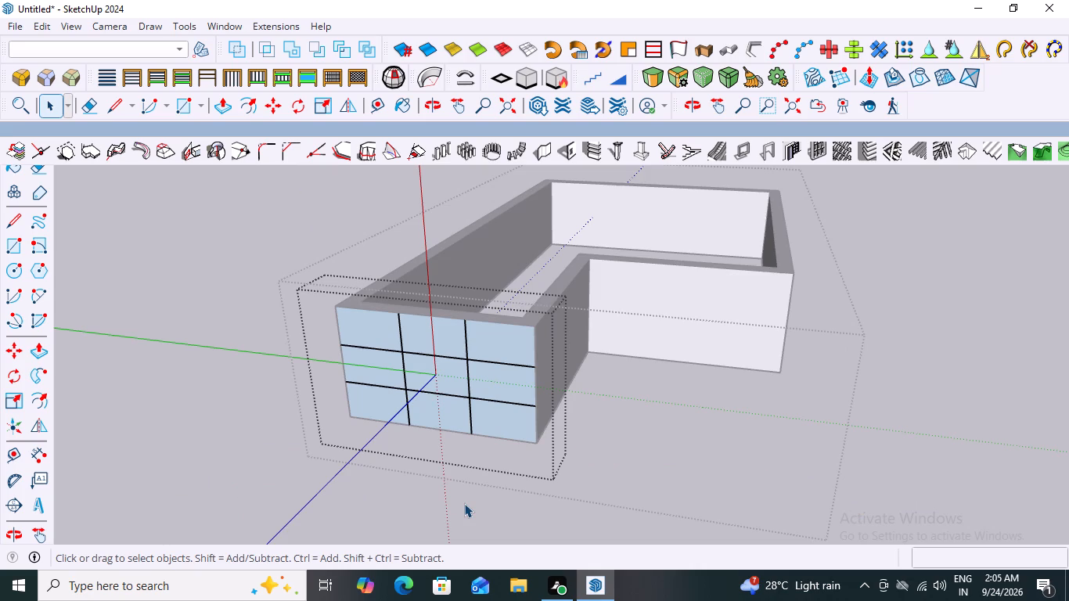
{"action": "key", "text": "ctrl+z"}
{"action": "key", "text": "ctrl+z"}
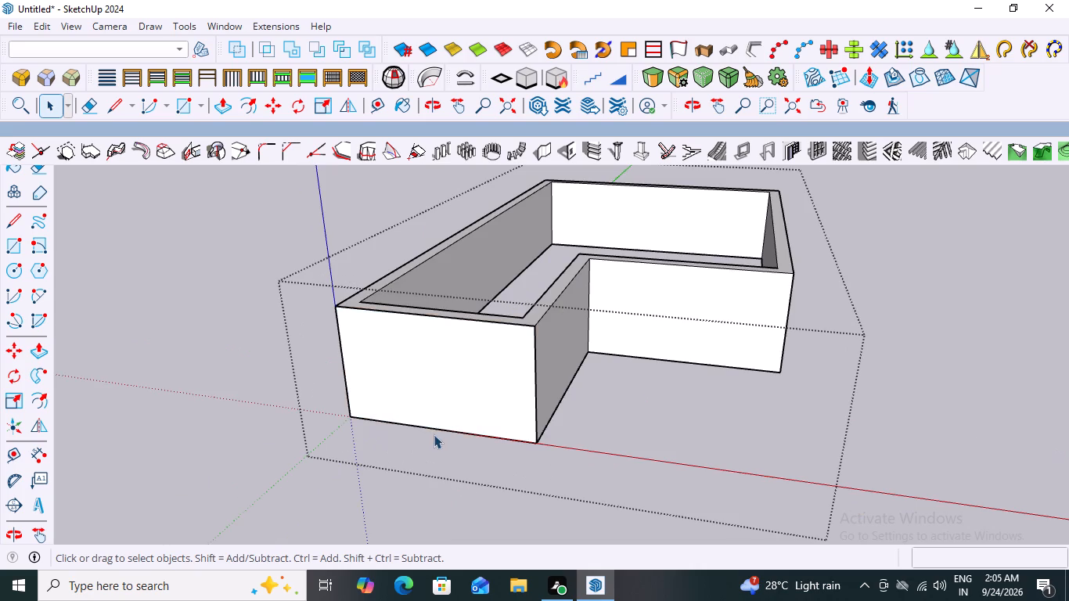
Start the Tape Measure tool at the bottom edge of the short wing's end face.
{"action": "scroll", "coordinate": [434, 434], "scroll_direction": "down", "scroll_amount": 2}
{"action": "middle_click_drag", "start_coordinate": [473, 453], "coordinate": [542, 459]}
{"action": "scroll", "coordinate": [499, 423], "scroll_direction": "up", "scroll_amount": 2}
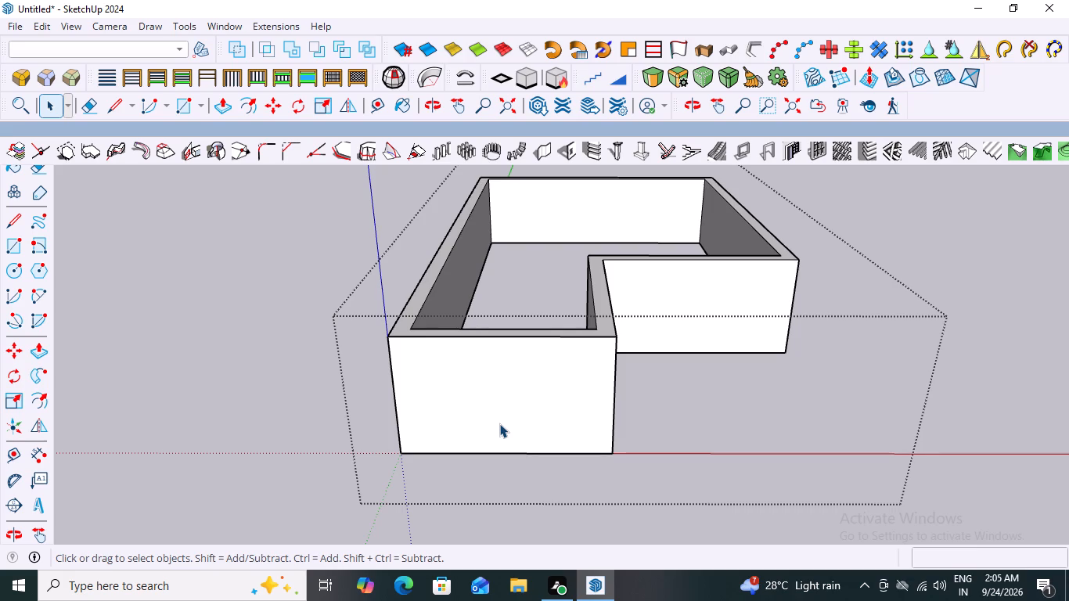
{"action": "middle_click_drag", "start_coordinate": [475, 407], "coordinate": [483, 365]}
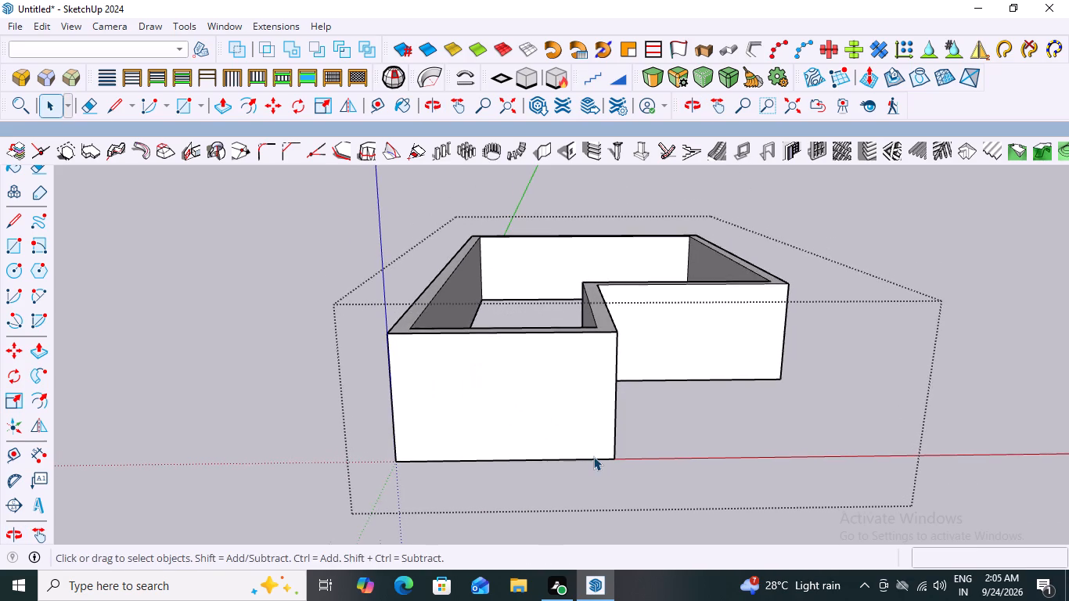
{"action": "scroll", "coordinate": [593, 456], "scroll_direction": "up", "scroll_amount": 2}
{"action": "middle_click_drag", "start_coordinate": [536, 470], "coordinate": [547, 463]}
{"action": "scroll", "coordinate": [566, 432], "scroll_direction": "up", "scroll_amount": 3}
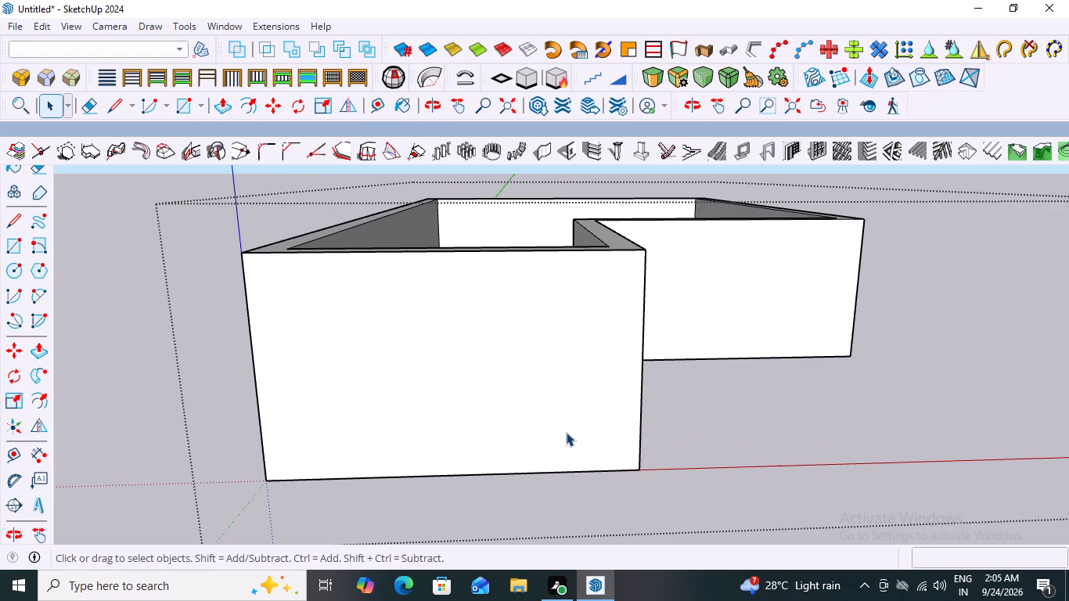
{"action": "key", "text": "t"}
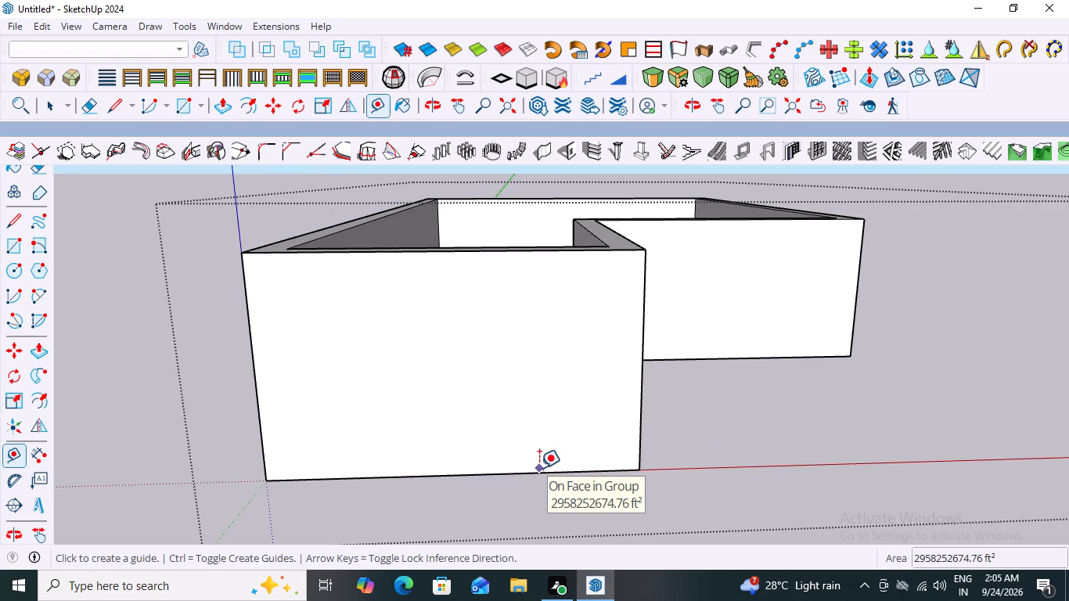
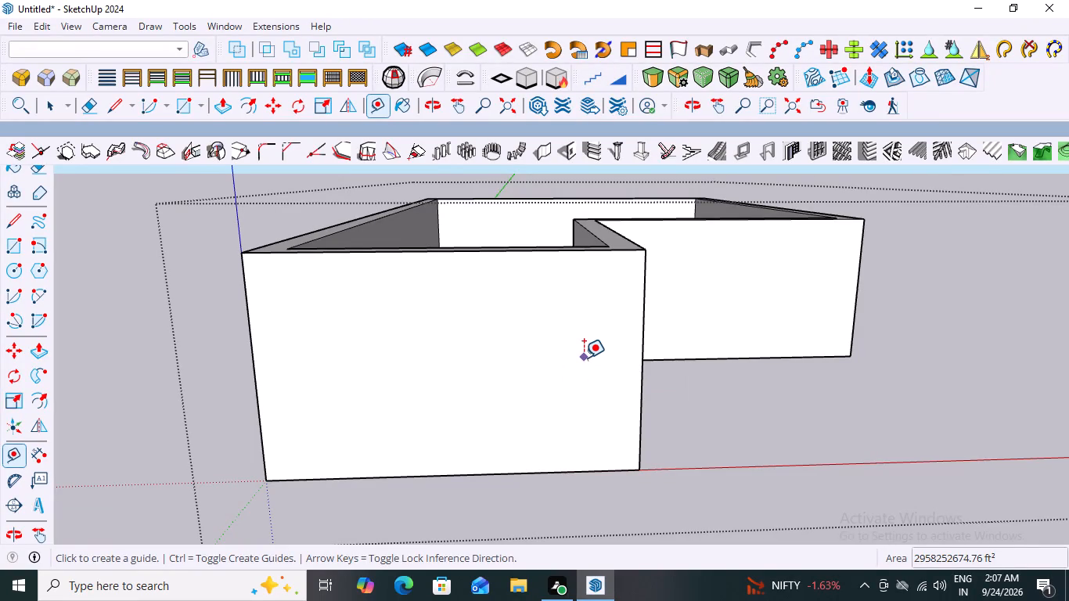
Place two horizontal guides on the short wing's end face, about 8059' above the bottom edge and about 16930' above the first guide.
{"action": "left_click", "coordinate": [513, 471]}
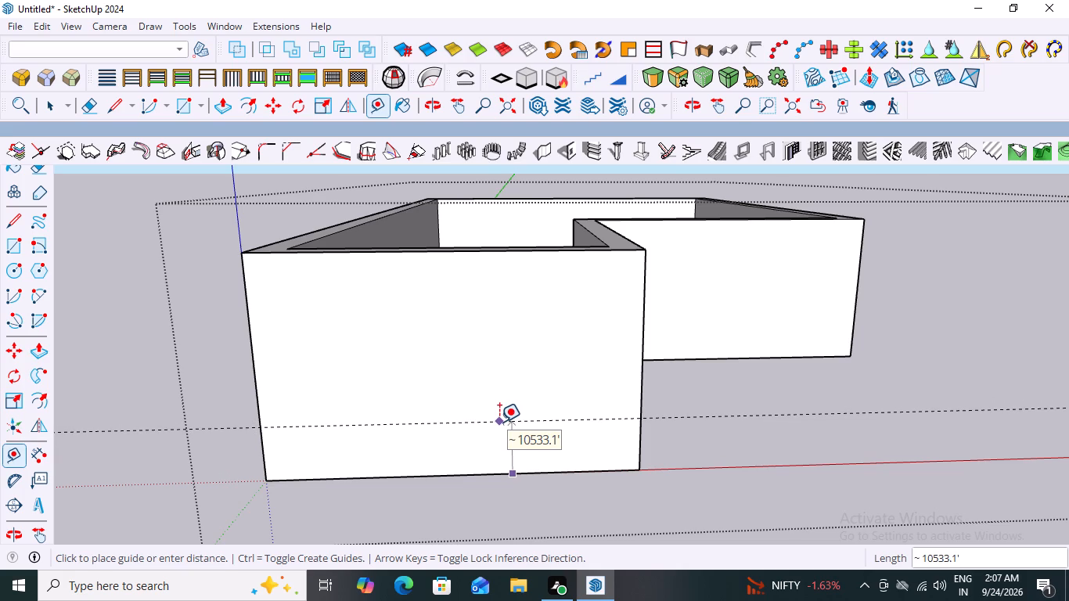
{"action": "left_click", "coordinate": [498, 434]}
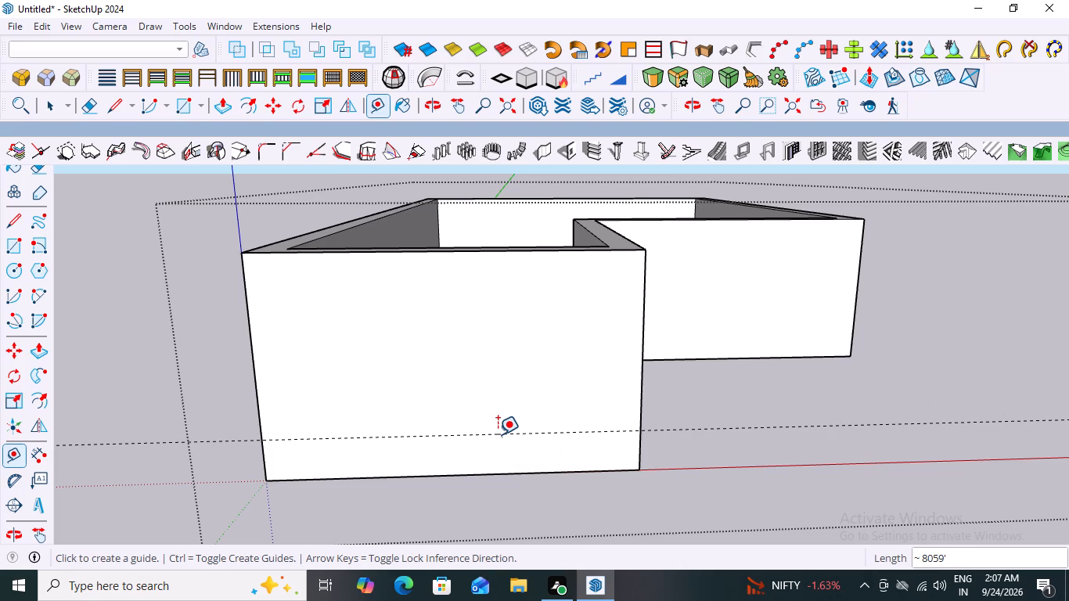
{"action": "left_click", "coordinate": [499, 434]}
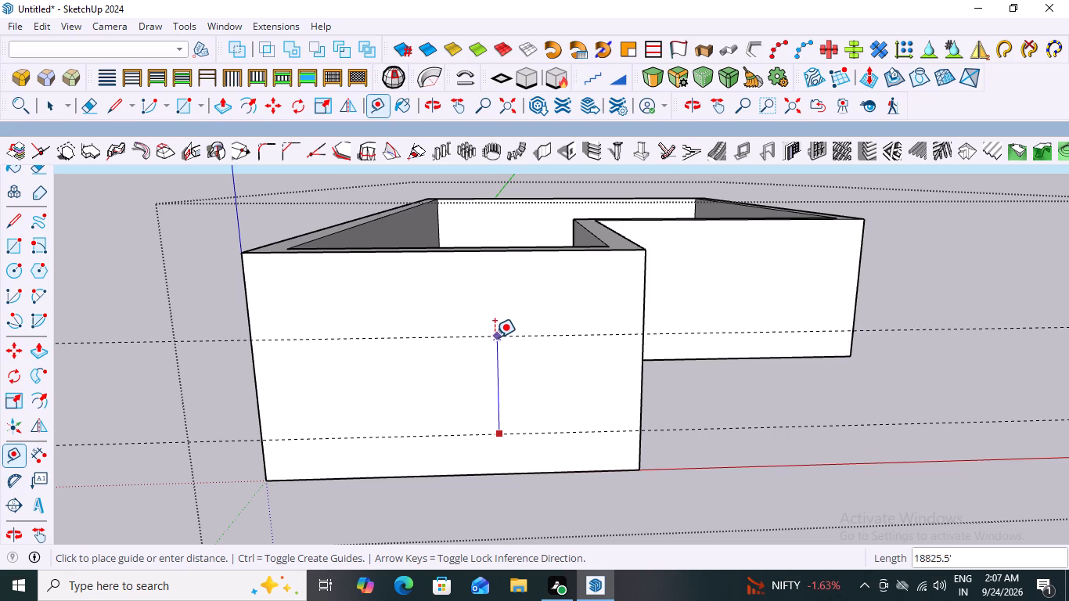
{"action": "left_click", "coordinate": [495, 347]}
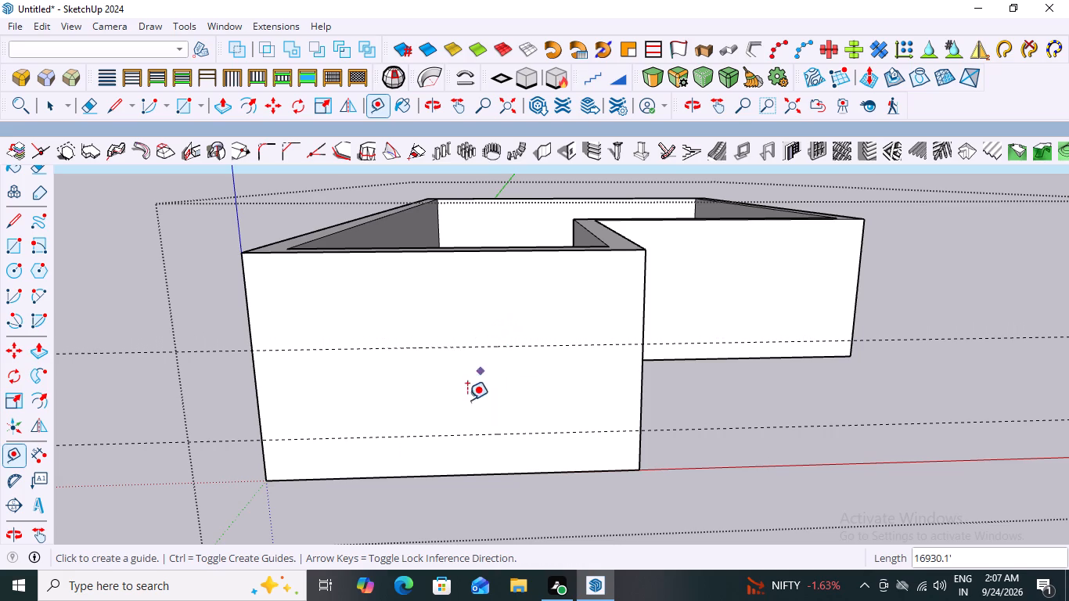
Add two vertical guides on the end face, about 34118' from the origin-side edge and about 14984' from the opposite edge.
{"action": "left_click", "coordinate": [255, 399]}
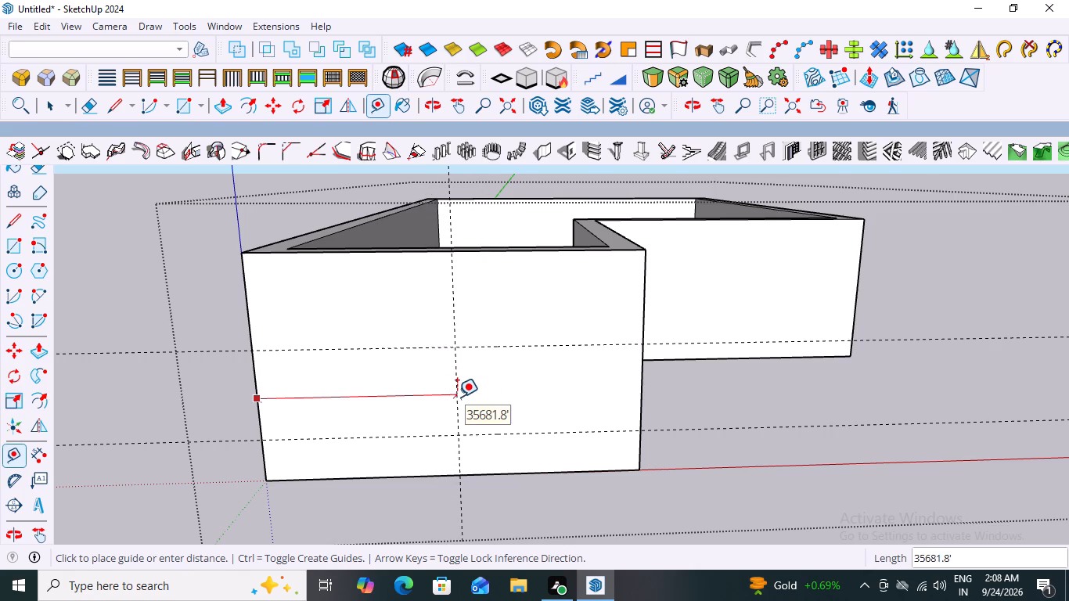
{"action": "left_click", "coordinate": [448, 395]}
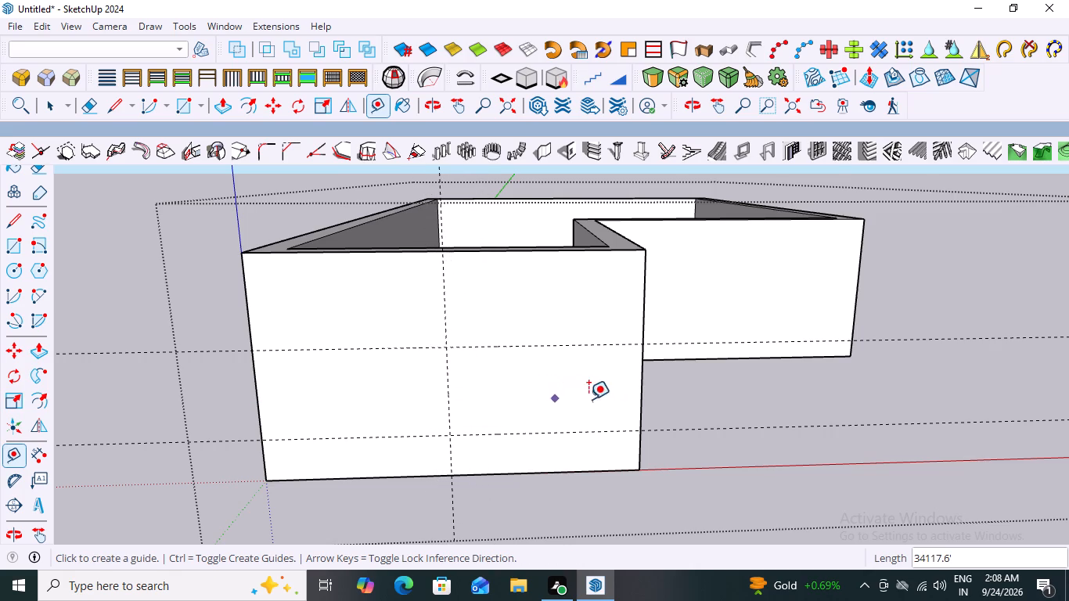
{"action": "left_click", "coordinate": [639, 394]}
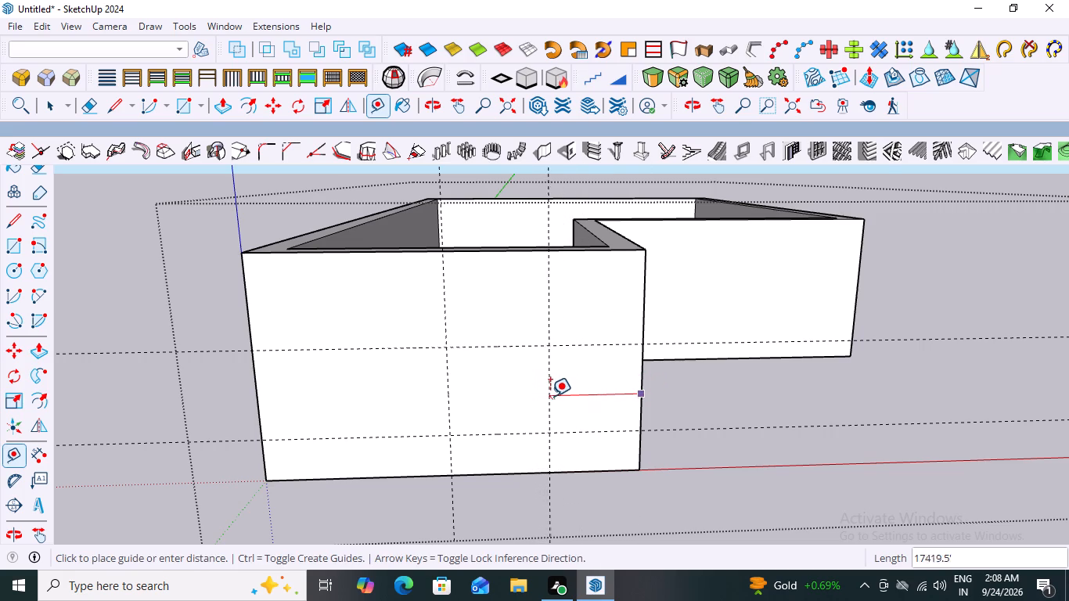
{"action": "left_click", "coordinate": [562, 404]}
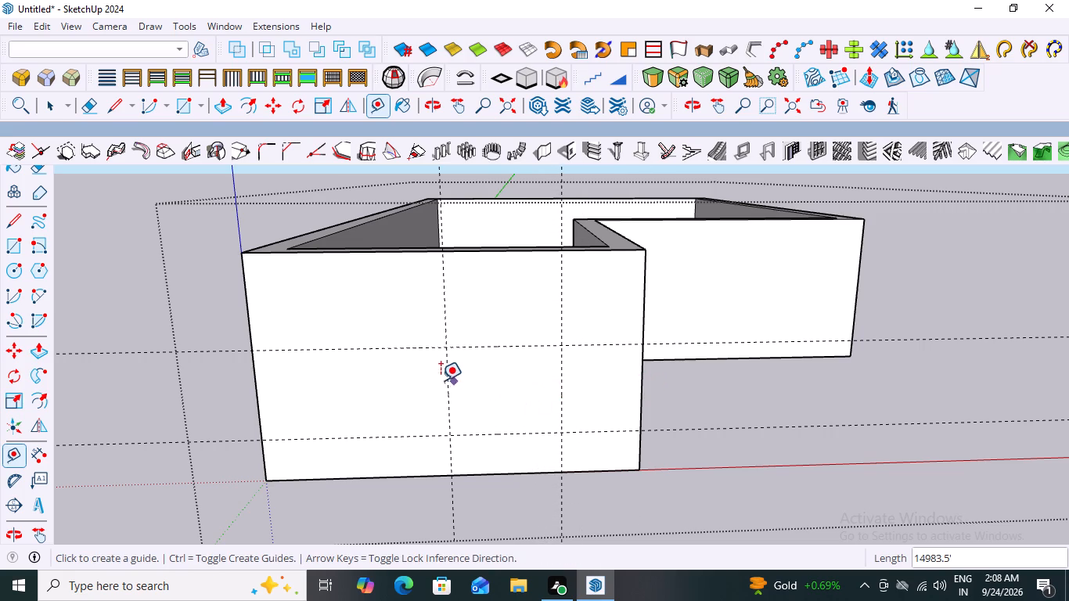
Replace the vertical guide nearer the origin with one offset about 4420' from it towards the face's origin-side edge.
{"action": "left_click", "coordinate": [444, 381]}
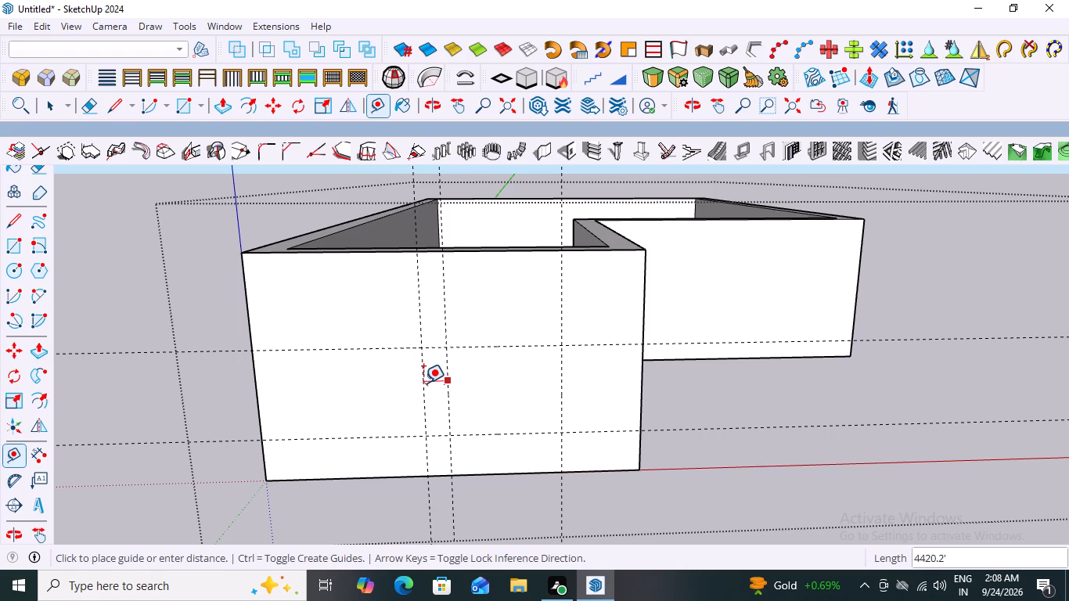
{"action": "left_click", "coordinate": [423, 383]}
{"action": "key", "text": "Escape"}
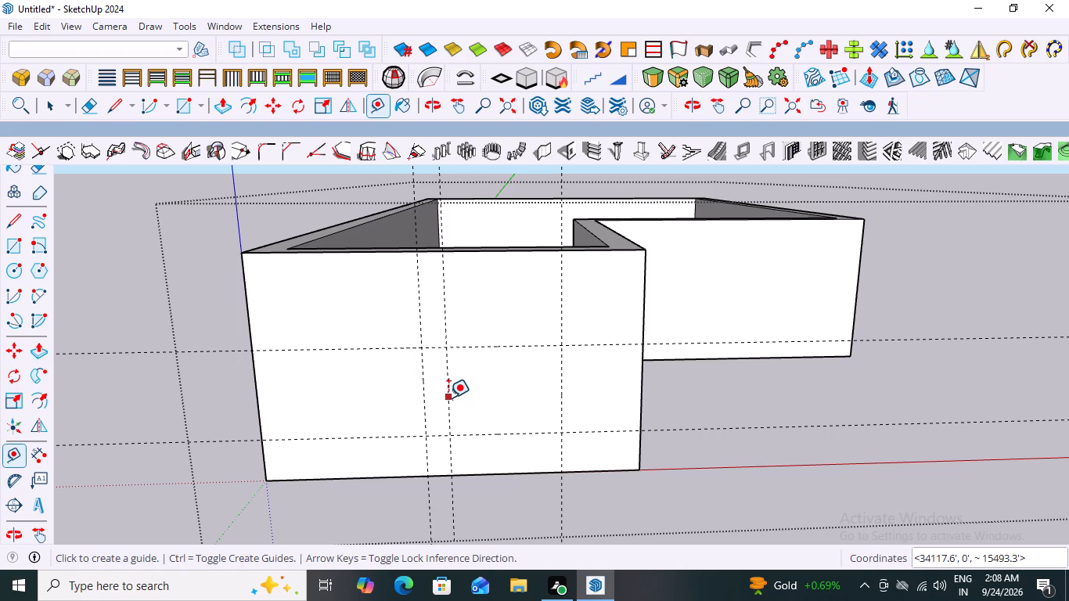
{"action": "key", "text": "space"}
{"action": "left_click", "coordinate": [448, 398]}
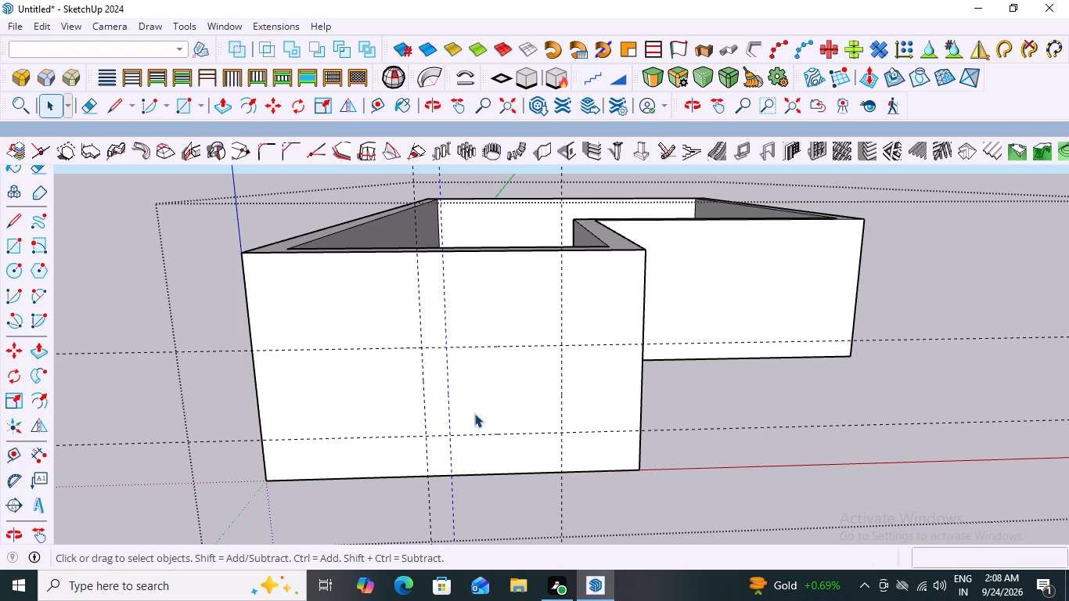
{"action": "key", "text": "Delete"}
Open the short wing's wall group for editing at its end face.
{"action": "scroll", "coordinate": [441, 448], "scroll_direction": "down", "scroll_amount": 2}
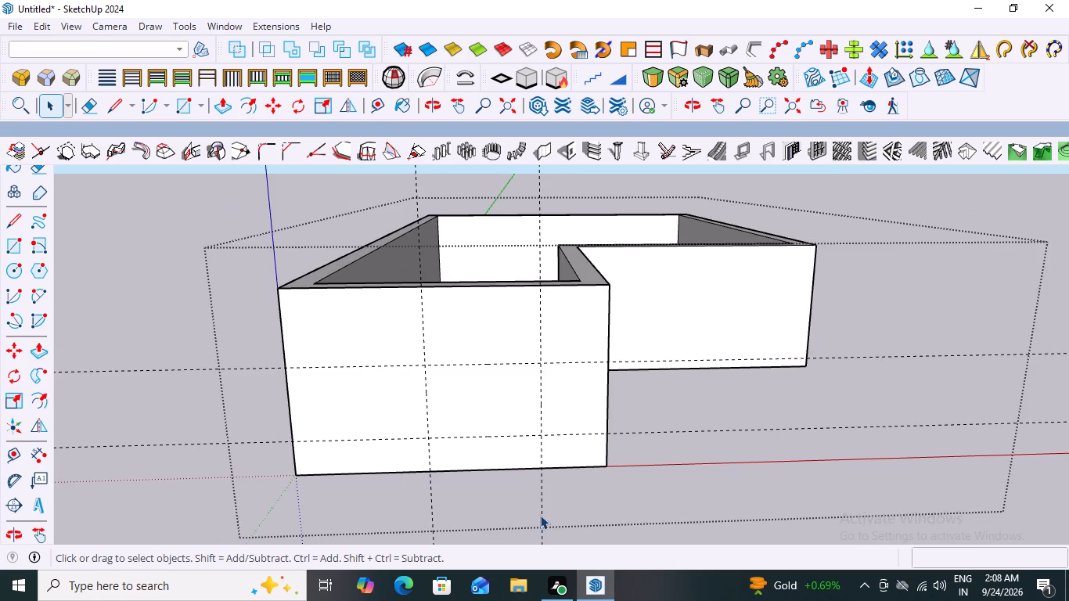
{"action": "scroll", "coordinate": [540, 515], "scroll_direction": "up", "scroll_amount": 2}
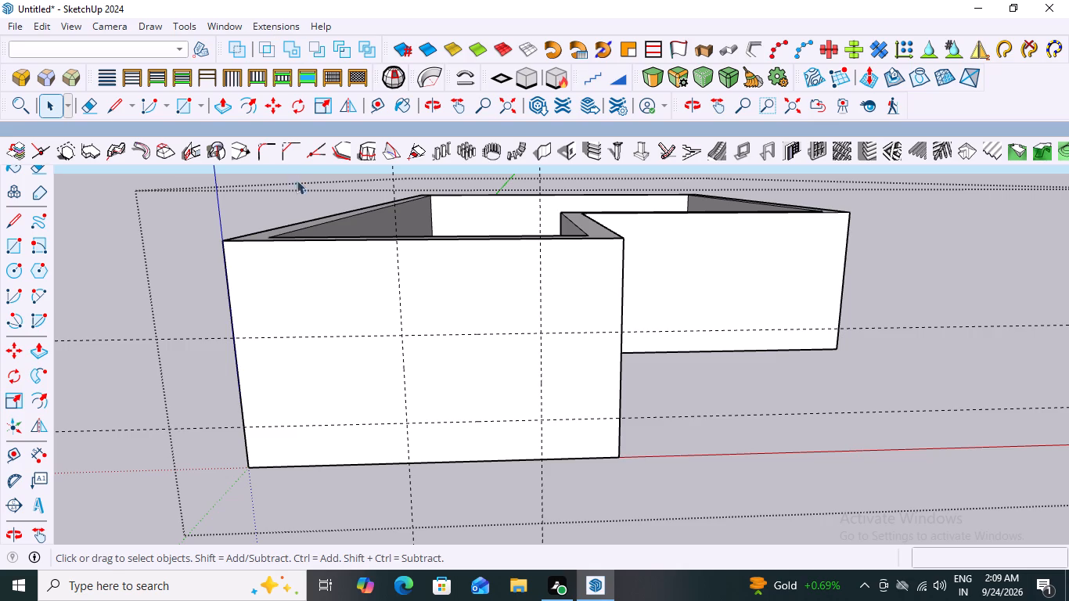
{"action": "left_click", "coordinate": [312, 293]}
{"action": "triple_click", "coordinate": [313, 293]}
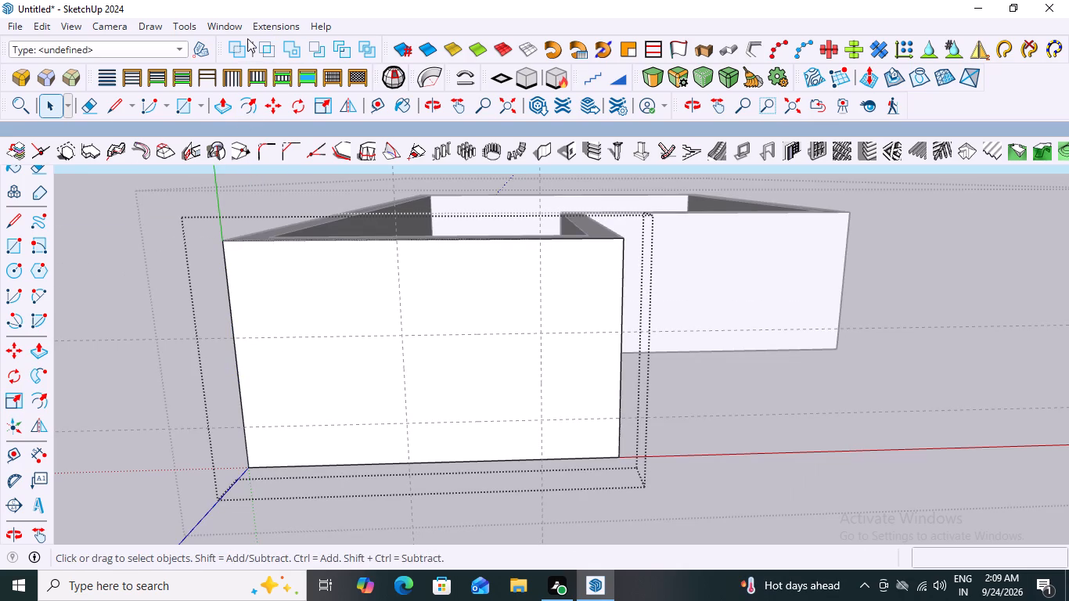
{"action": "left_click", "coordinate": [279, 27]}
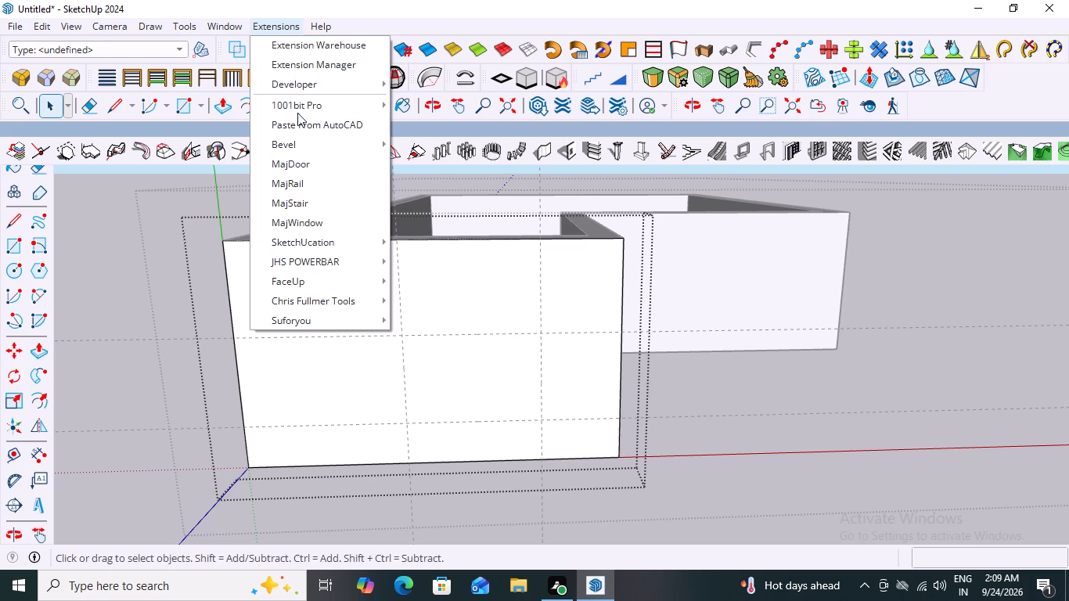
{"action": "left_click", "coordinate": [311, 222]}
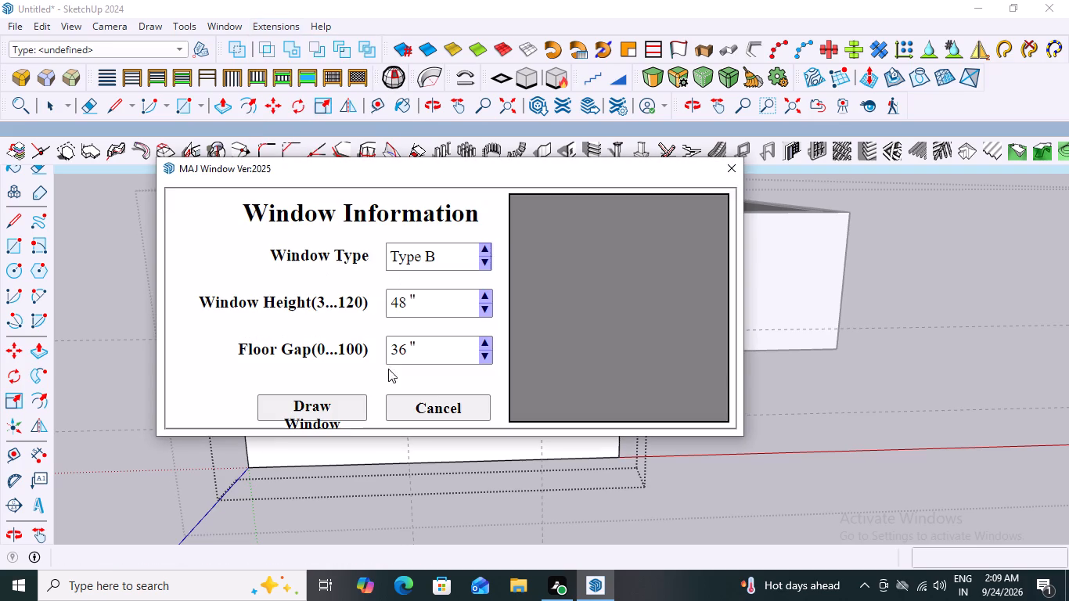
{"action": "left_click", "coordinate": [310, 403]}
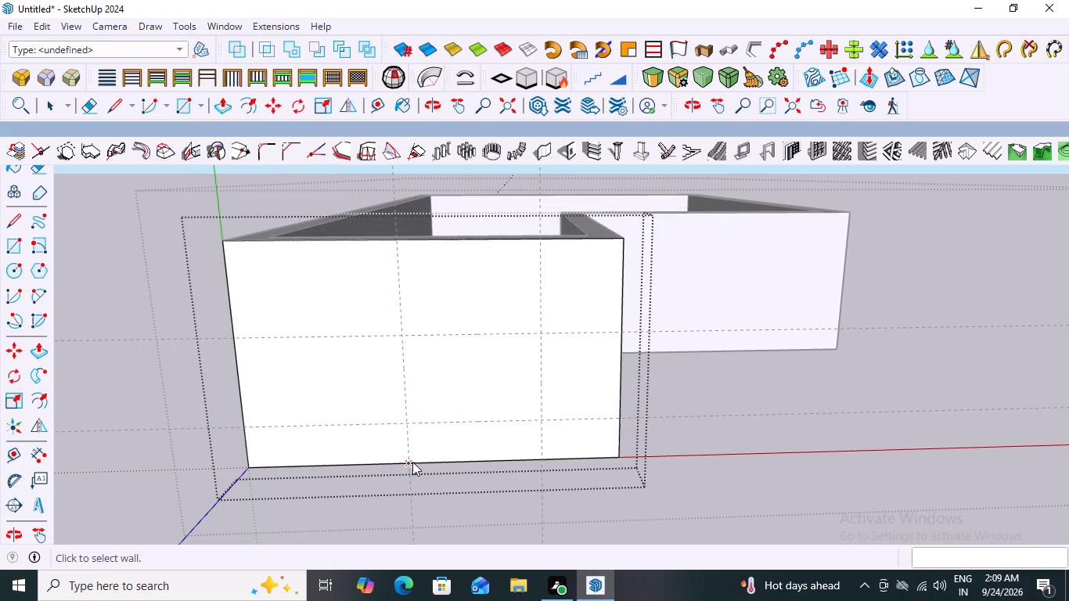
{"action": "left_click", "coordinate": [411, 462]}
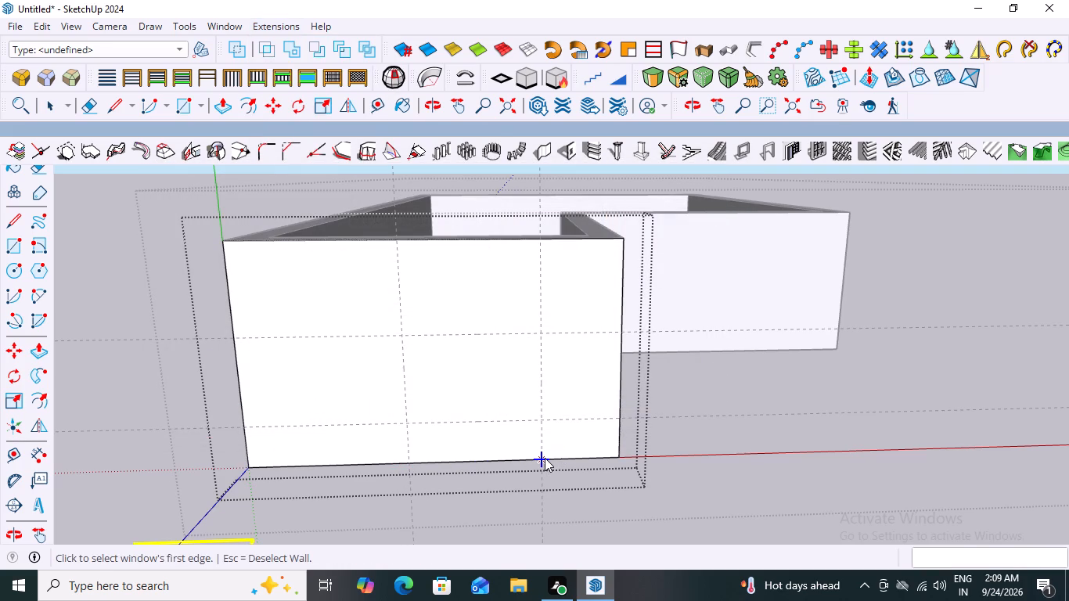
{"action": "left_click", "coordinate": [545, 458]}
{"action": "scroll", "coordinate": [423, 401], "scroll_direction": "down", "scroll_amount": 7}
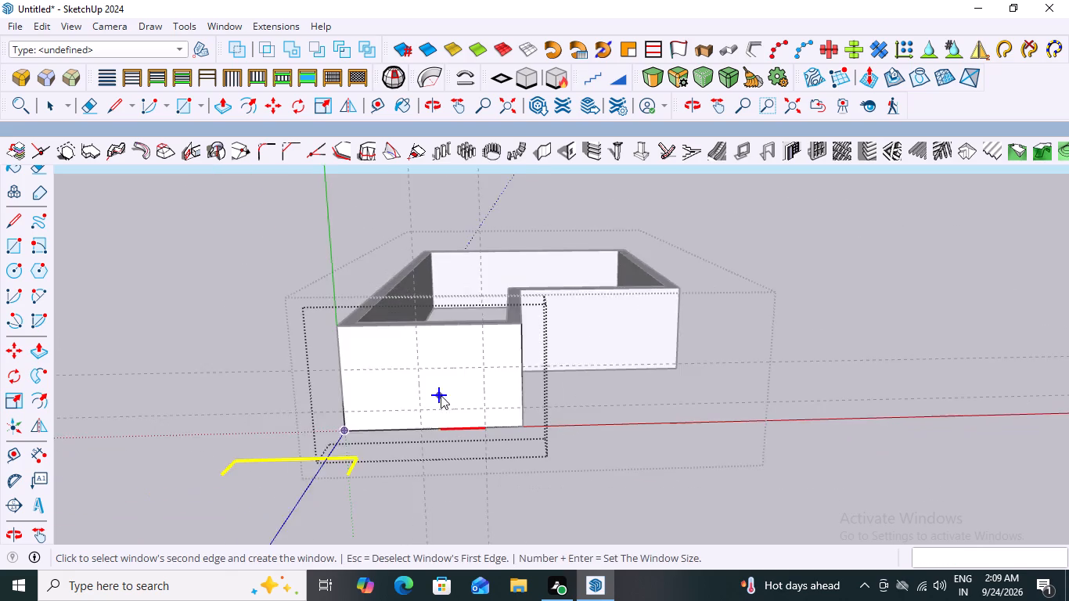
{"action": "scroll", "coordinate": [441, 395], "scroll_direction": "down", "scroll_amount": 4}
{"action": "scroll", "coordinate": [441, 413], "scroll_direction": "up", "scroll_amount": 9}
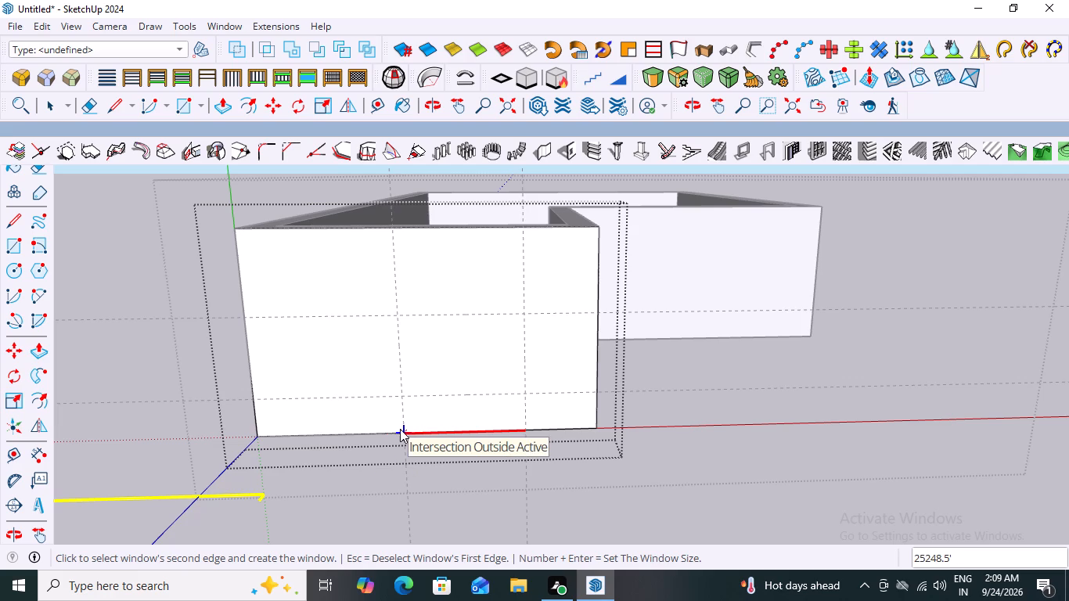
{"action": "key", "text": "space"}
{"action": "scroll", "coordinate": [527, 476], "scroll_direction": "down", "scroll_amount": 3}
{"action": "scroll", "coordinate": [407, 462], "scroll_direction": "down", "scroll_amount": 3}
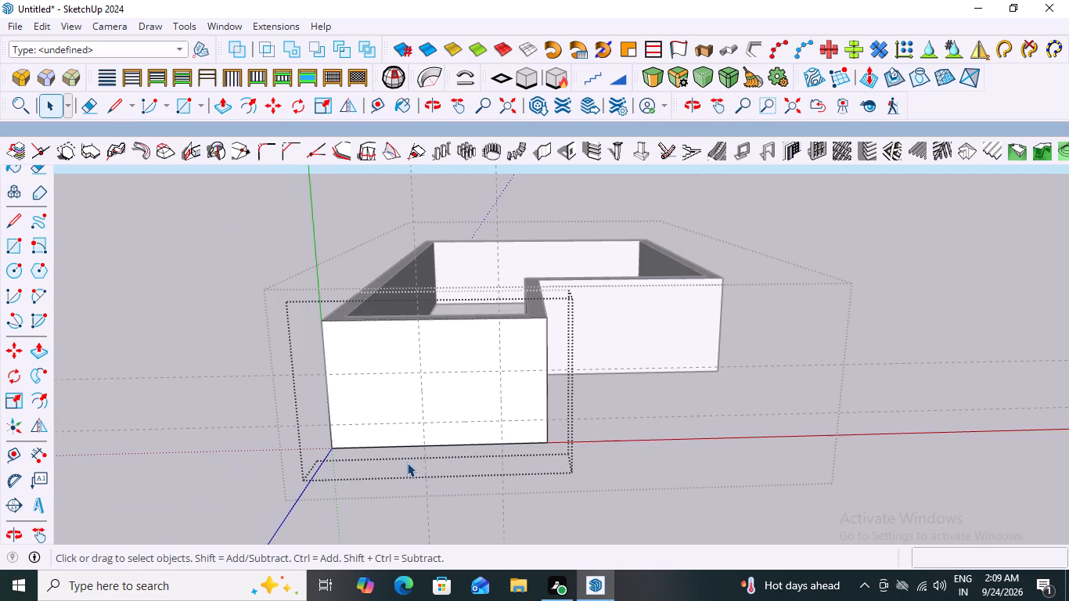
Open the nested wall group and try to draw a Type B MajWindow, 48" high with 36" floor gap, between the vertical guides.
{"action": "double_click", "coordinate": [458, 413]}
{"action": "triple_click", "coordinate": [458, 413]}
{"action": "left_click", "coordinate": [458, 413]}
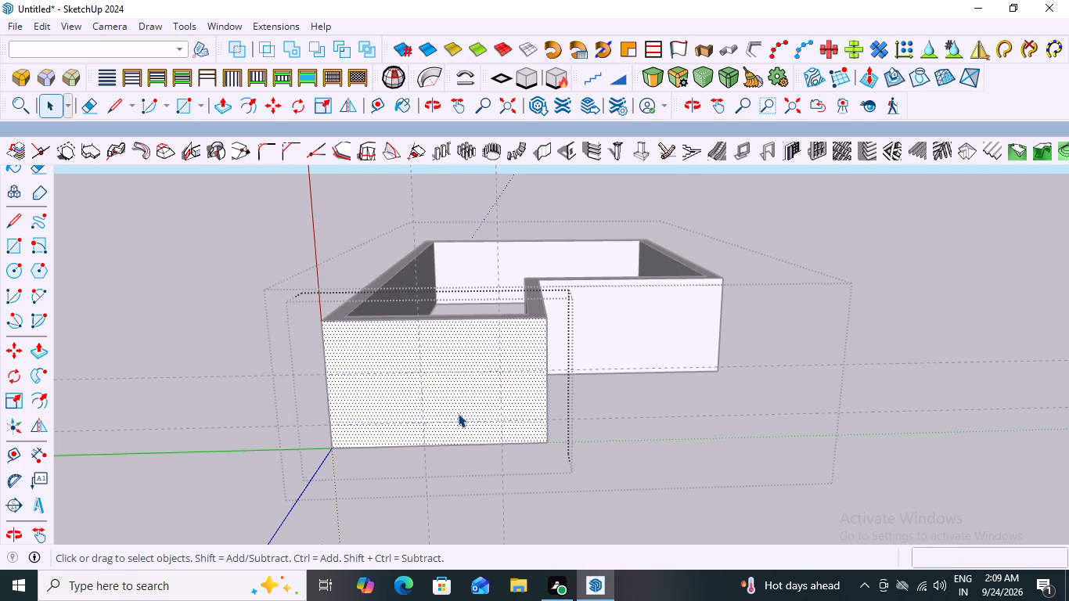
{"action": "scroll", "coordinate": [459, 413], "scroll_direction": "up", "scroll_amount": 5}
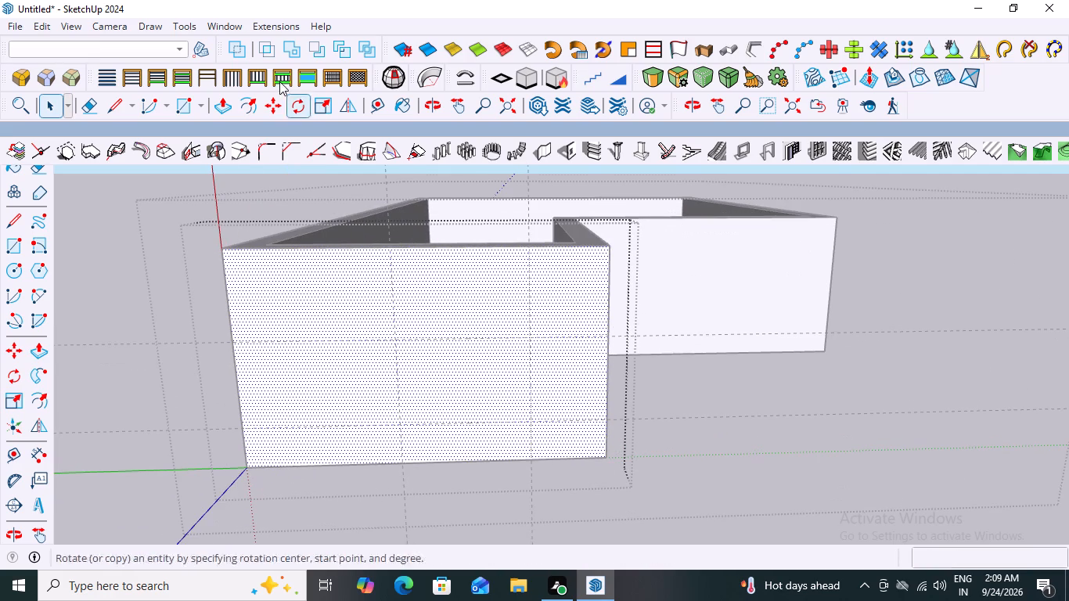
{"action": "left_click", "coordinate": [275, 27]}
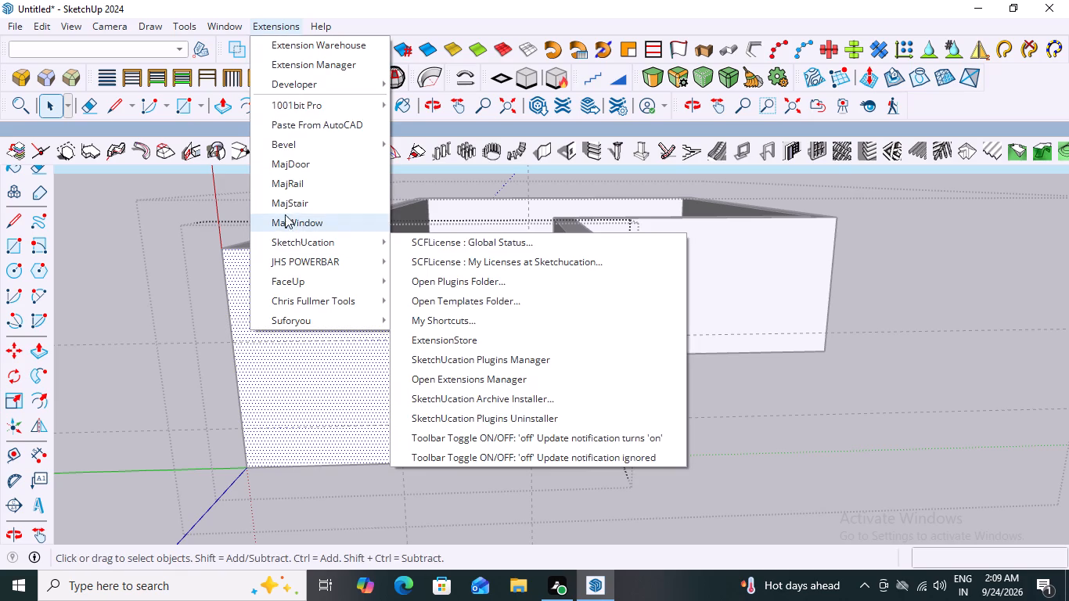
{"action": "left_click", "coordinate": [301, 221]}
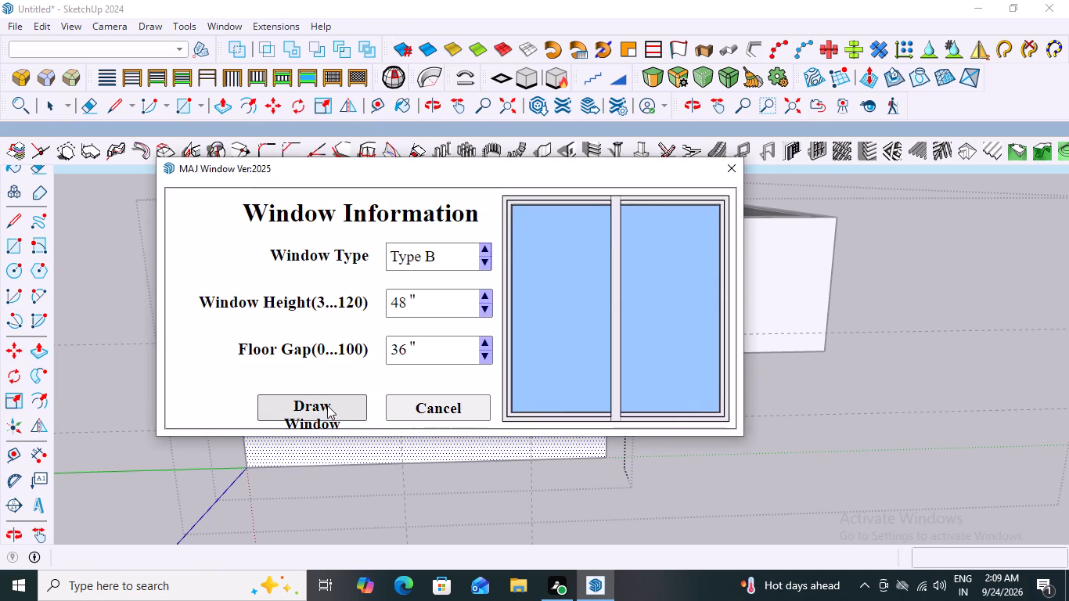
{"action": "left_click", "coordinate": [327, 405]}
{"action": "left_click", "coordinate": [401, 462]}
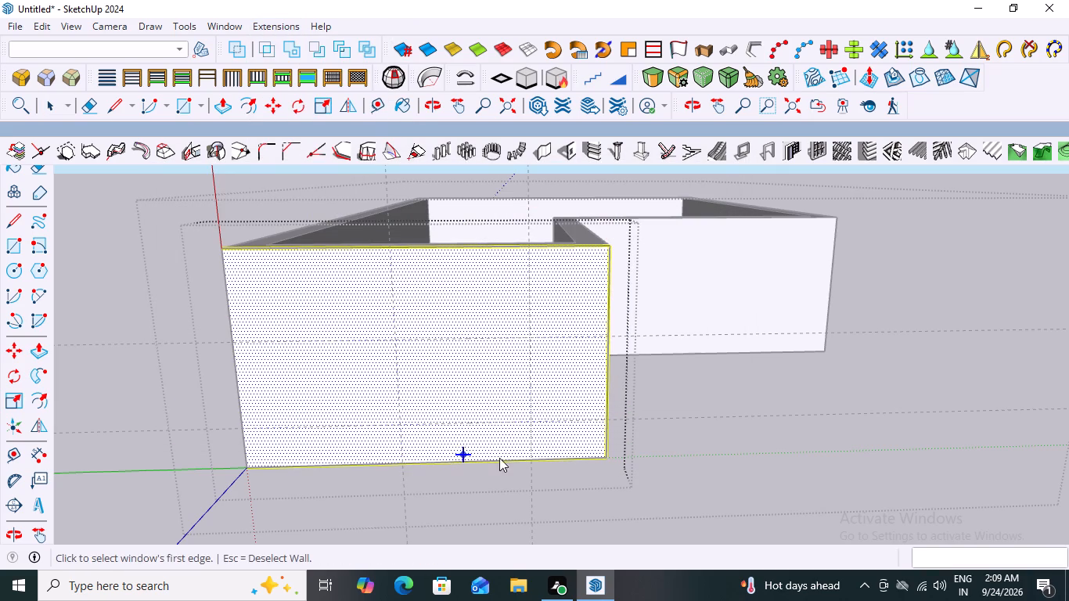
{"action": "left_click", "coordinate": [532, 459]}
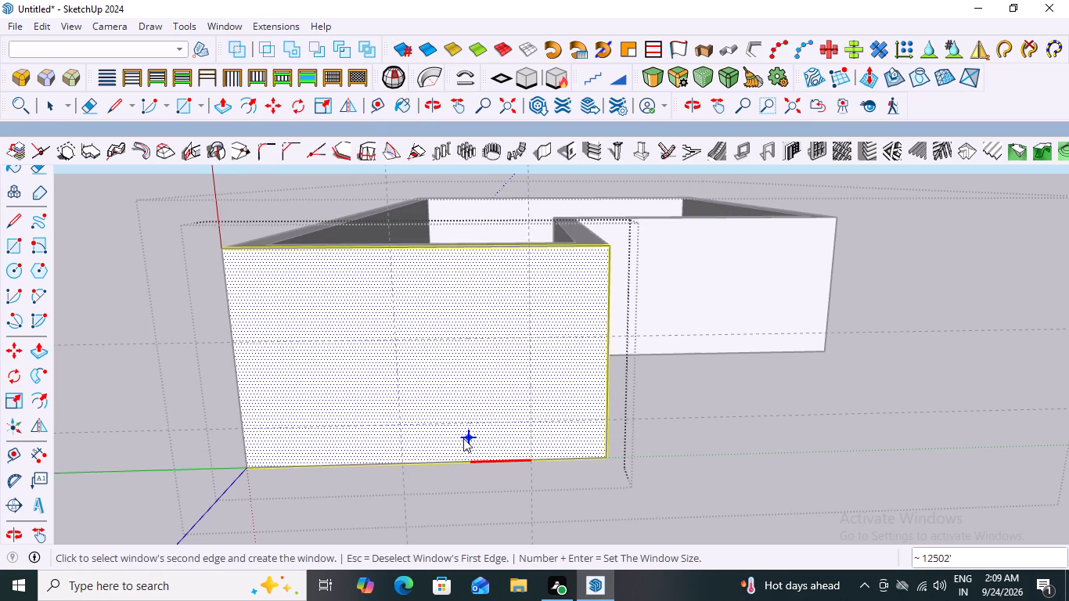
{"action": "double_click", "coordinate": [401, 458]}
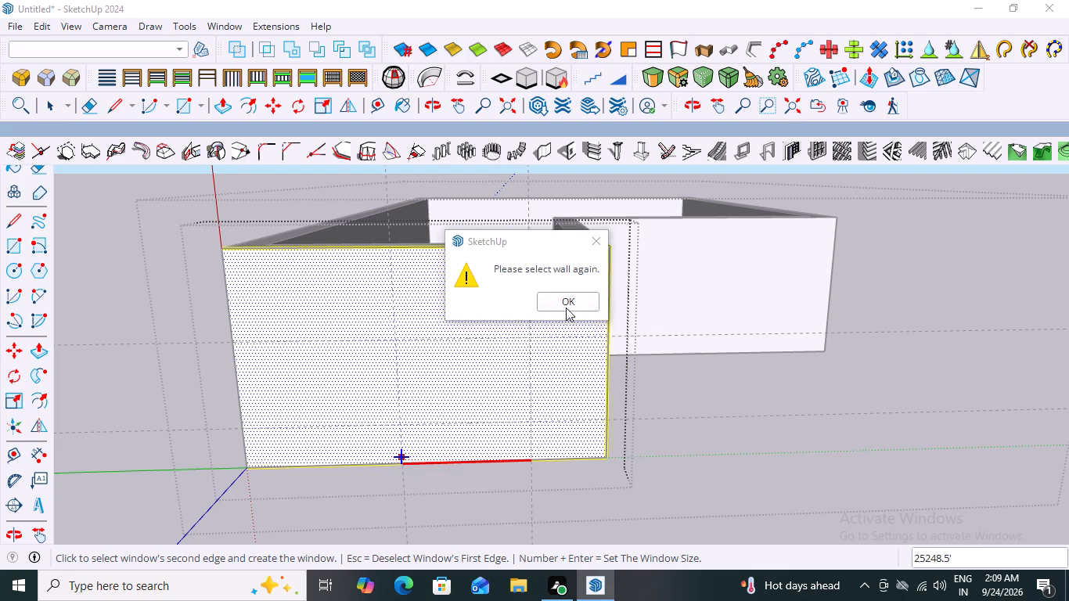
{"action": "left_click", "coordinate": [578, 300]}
Leave the window tool, clear the face selection and examine the guided end face from below and from the front.
{"action": "middle_click_drag", "start_coordinate": [475, 471], "coordinate": [561, 144]}
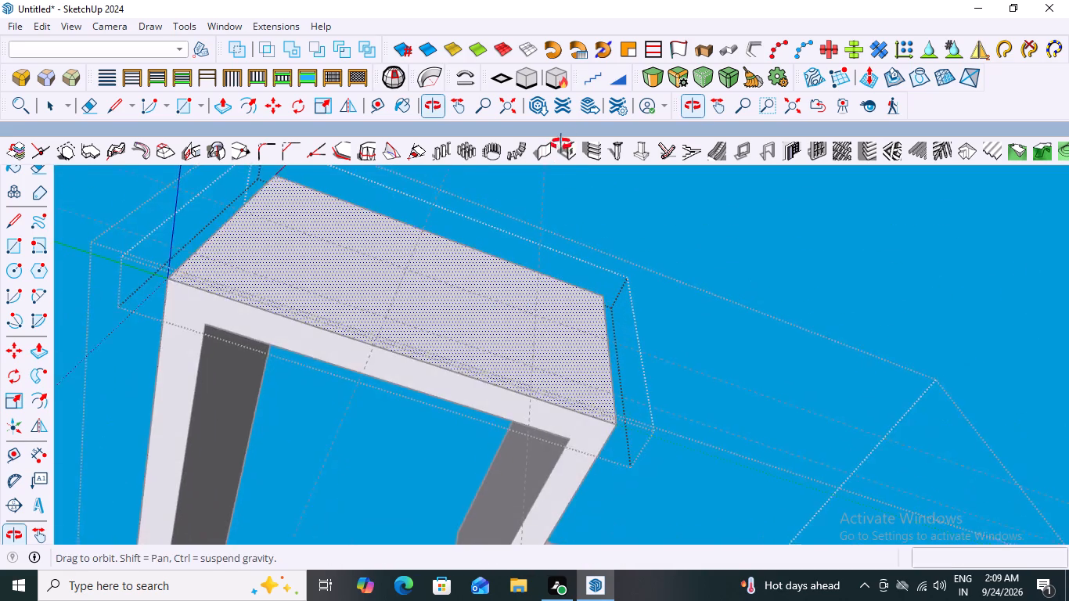
{"action": "middle_click_drag", "start_coordinate": [561, 144], "coordinate": [644, 160]}
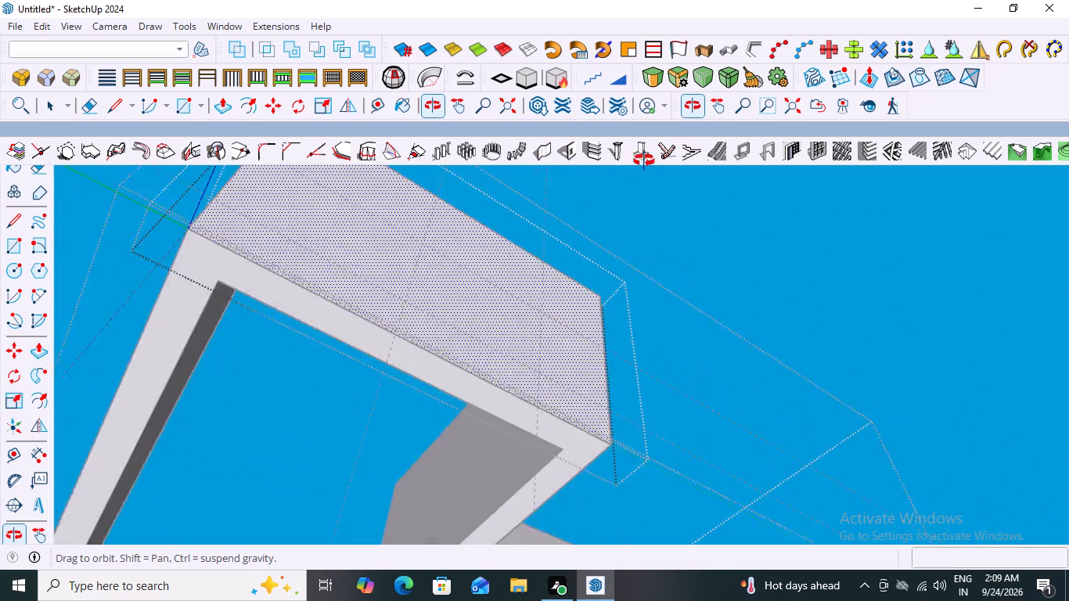
{"action": "middle_click_drag", "start_coordinate": [644, 160], "coordinate": [551, 258]}
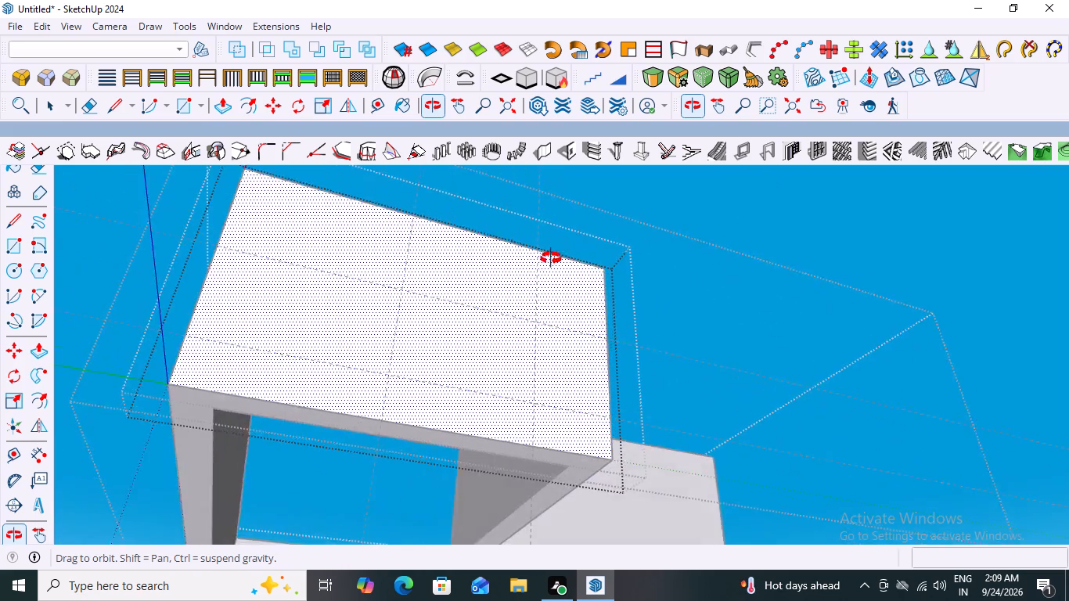
{"action": "middle_click_drag", "start_coordinate": [551, 258], "coordinate": [532, 358]}
{"action": "scroll", "coordinate": [532, 358], "scroll_direction": "down", "scroll_amount": 6}
{"action": "middle_click_drag", "start_coordinate": [511, 351], "coordinate": [502, 445]}
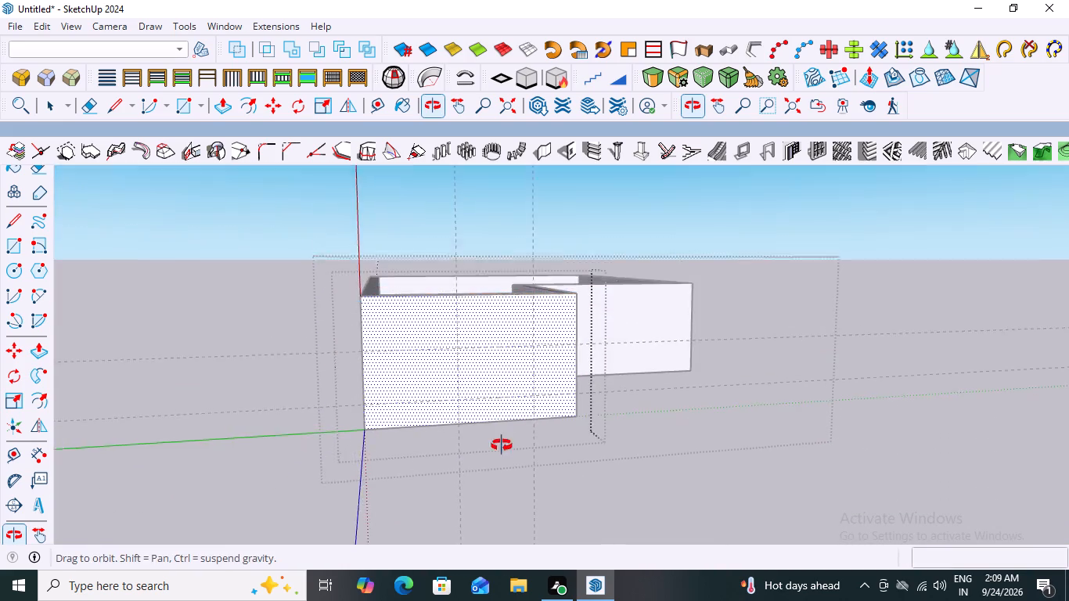
{"action": "middle_click_drag", "start_coordinate": [502, 445], "coordinate": [499, 480]}
{"action": "scroll", "coordinate": [520, 341], "scroll_direction": "up", "scroll_amount": 3}
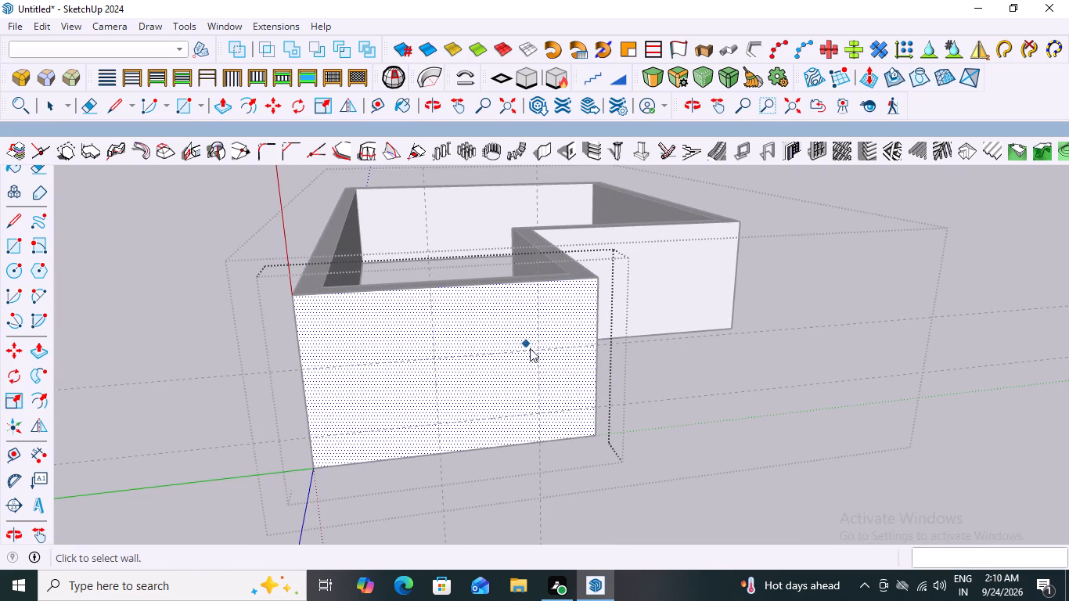
{"action": "key", "text": "space"}
{"action": "left_click", "coordinate": [750, 358]}
{"action": "scroll", "coordinate": [552, 444], "scroll_direction": "up", "scroll_amount": 3}
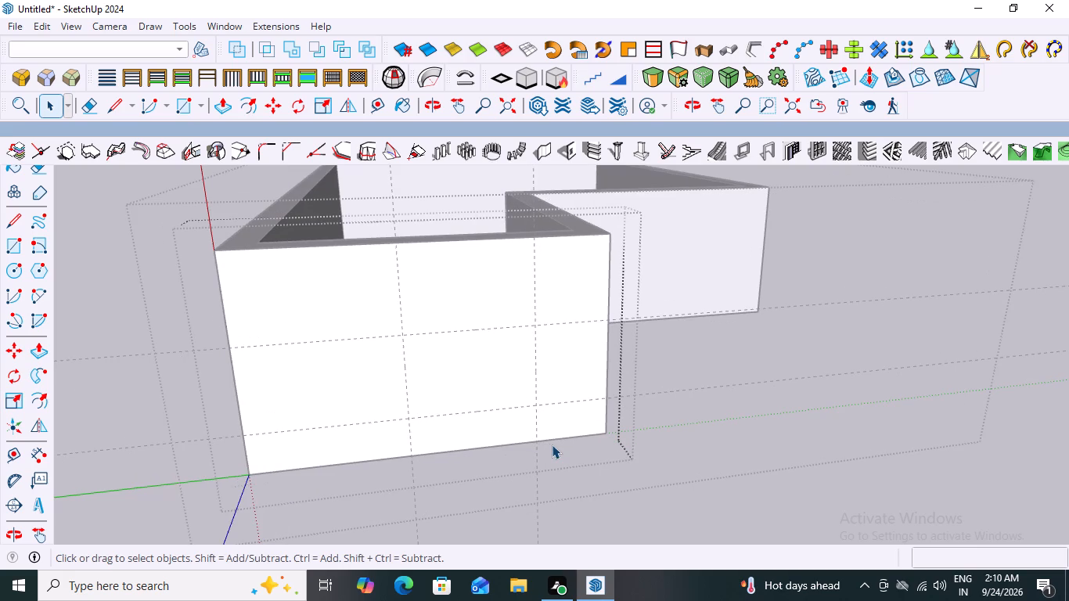
{"action": "scroll", "coordinate": [487, 437], "scroll_direction": "up", "scroll_amount": 1}
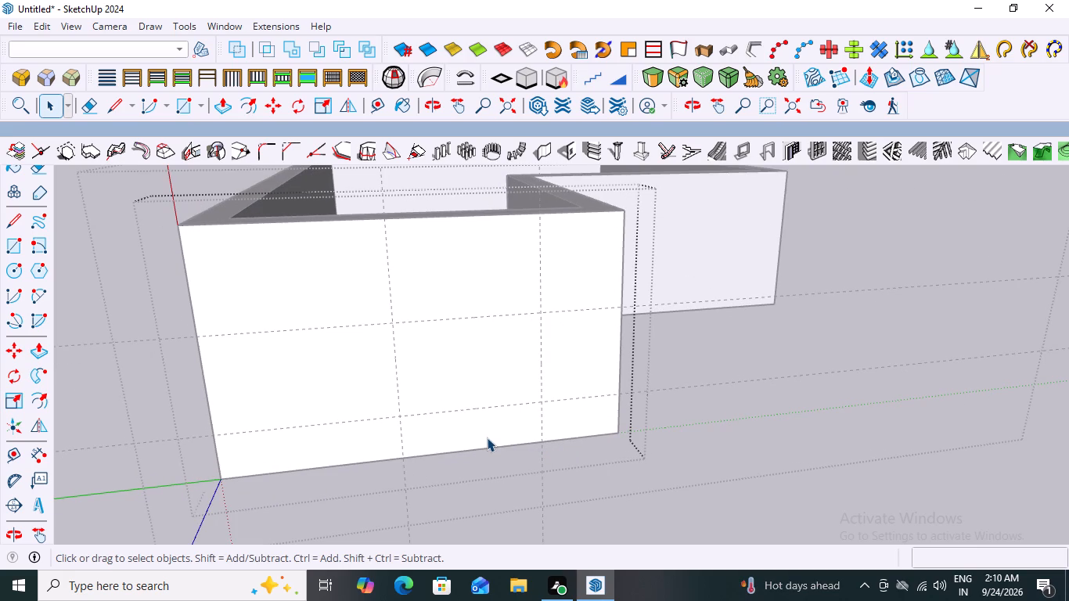
Dimension the spacing between the two vertical guides along the lower horizontal guide on the short wing's end face.
{"action": "left_click", "coordinate": [40, 452]}
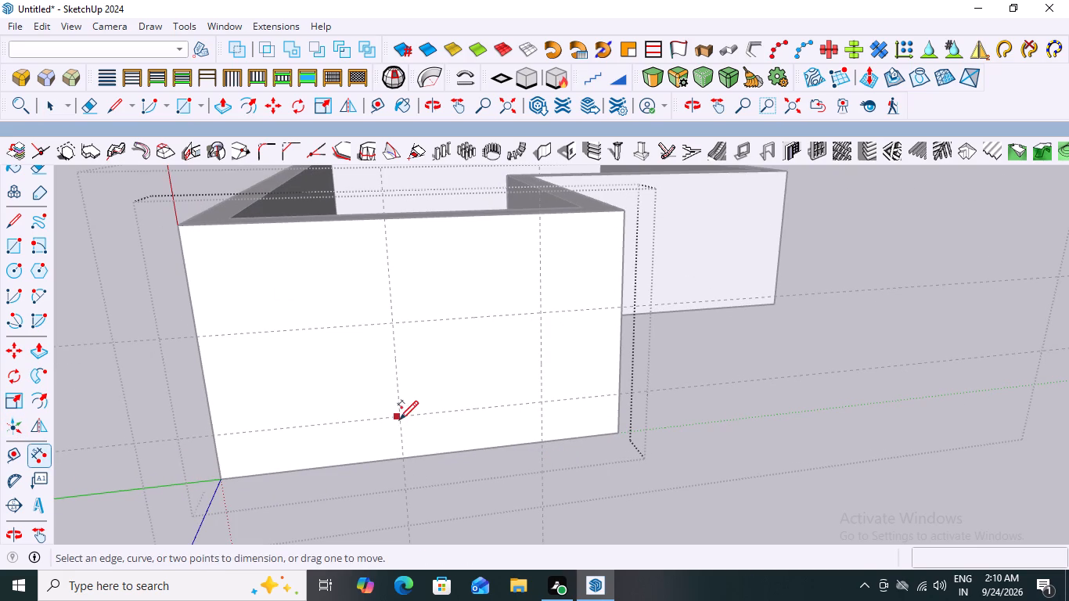
{"action": "left_click", "coordinate": [405, 417]}
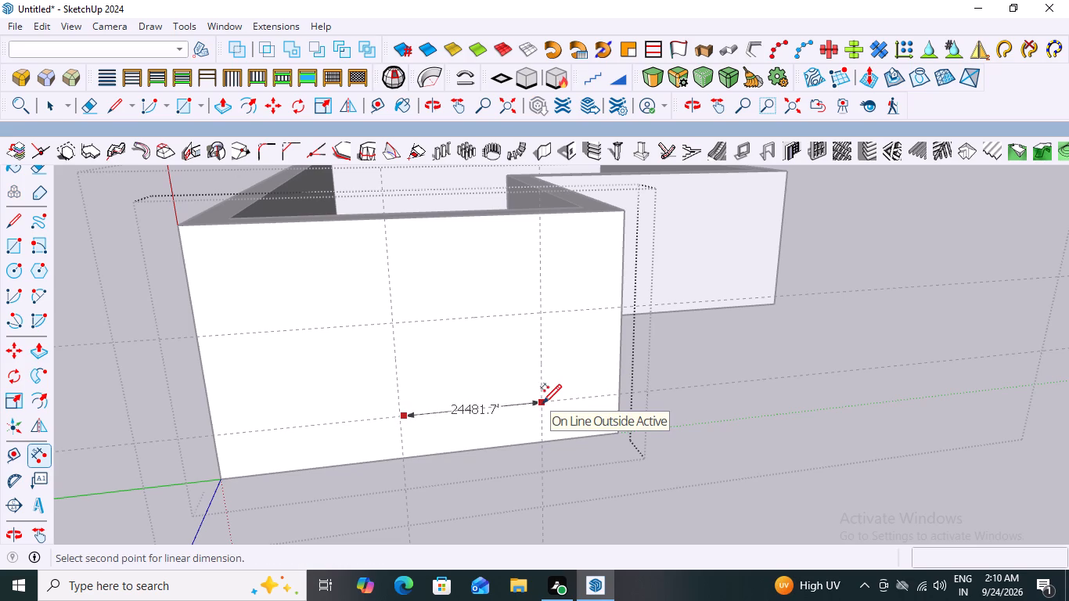
{"action": "scroll", "coordinate": [542, 402], "scroll_direction": "up", "scroll_amount": 8}
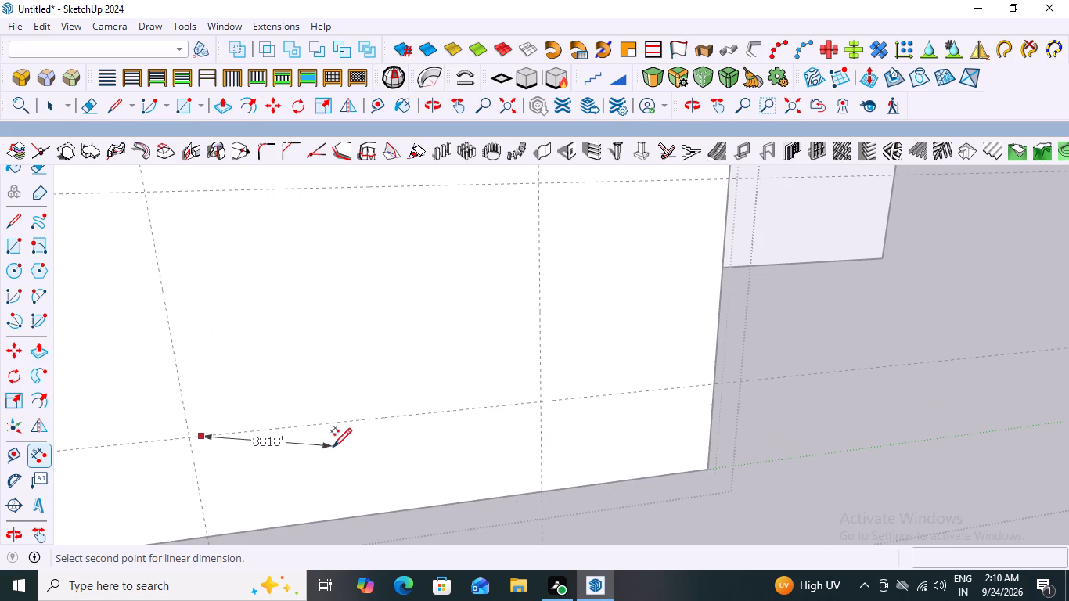
{"action": "key", "text": "Escape"}
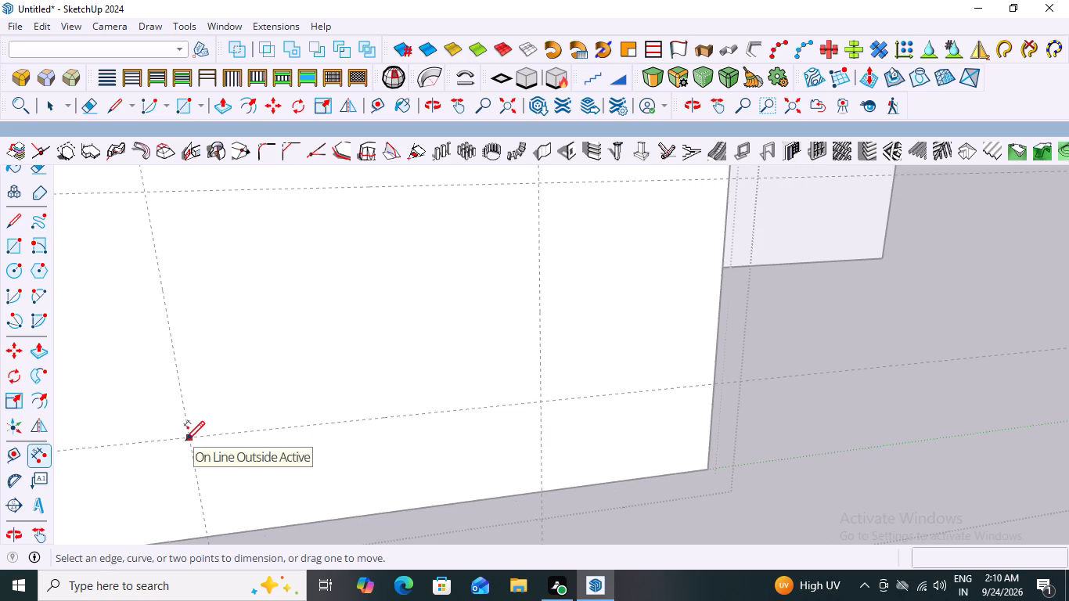
{"action": "scroll", "coordinate": [189, 435], "scroll_direction": "up", "scroll_amount": 5}
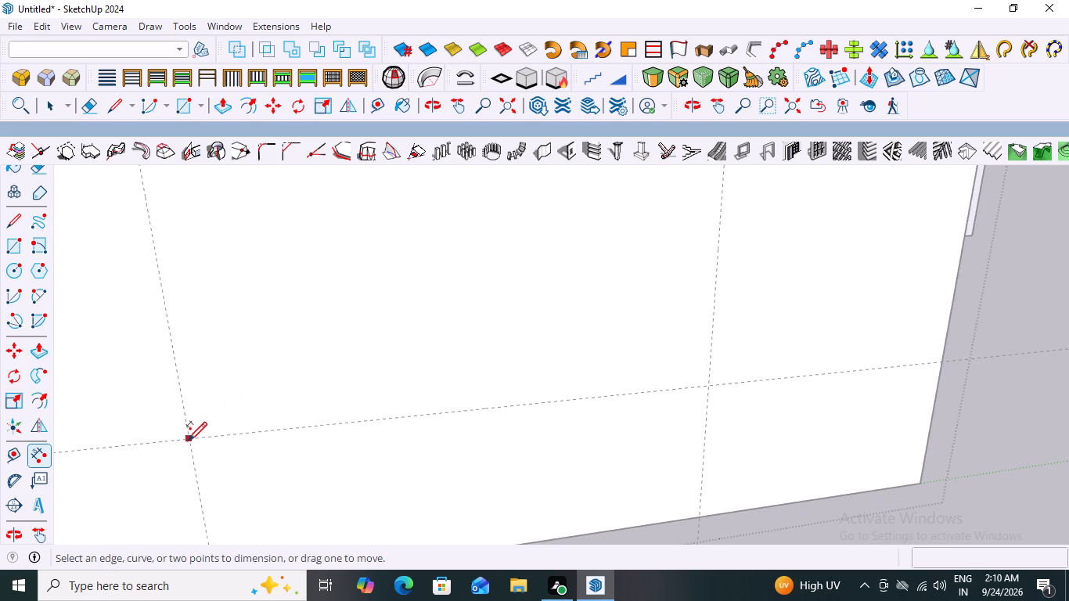
{"action": "left_click", "coordinate": [188, 440]}
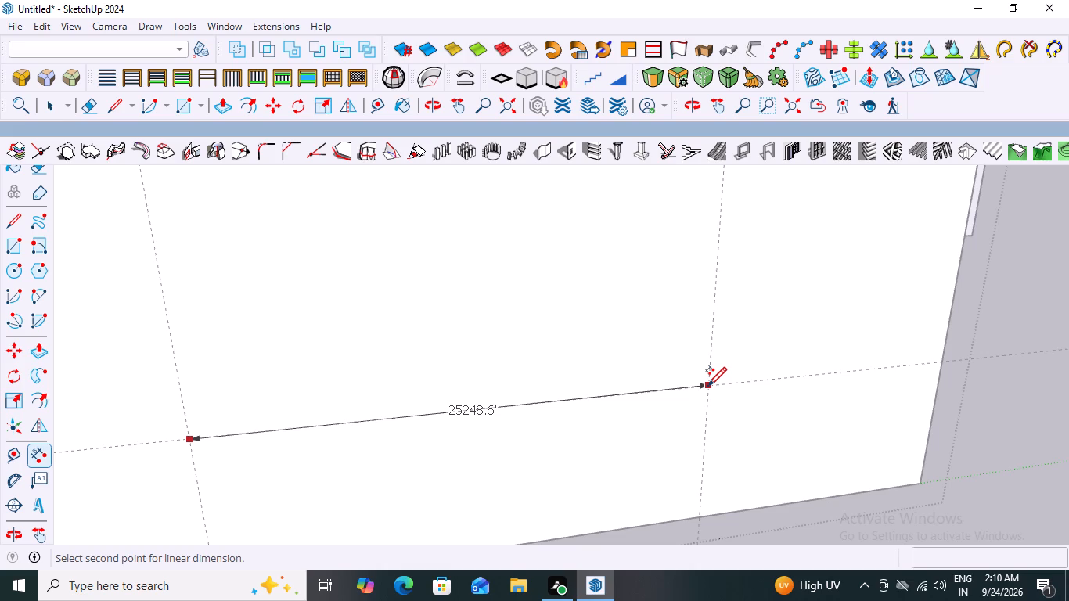
{"action": "left_click", "coordinate": [707, 385]}
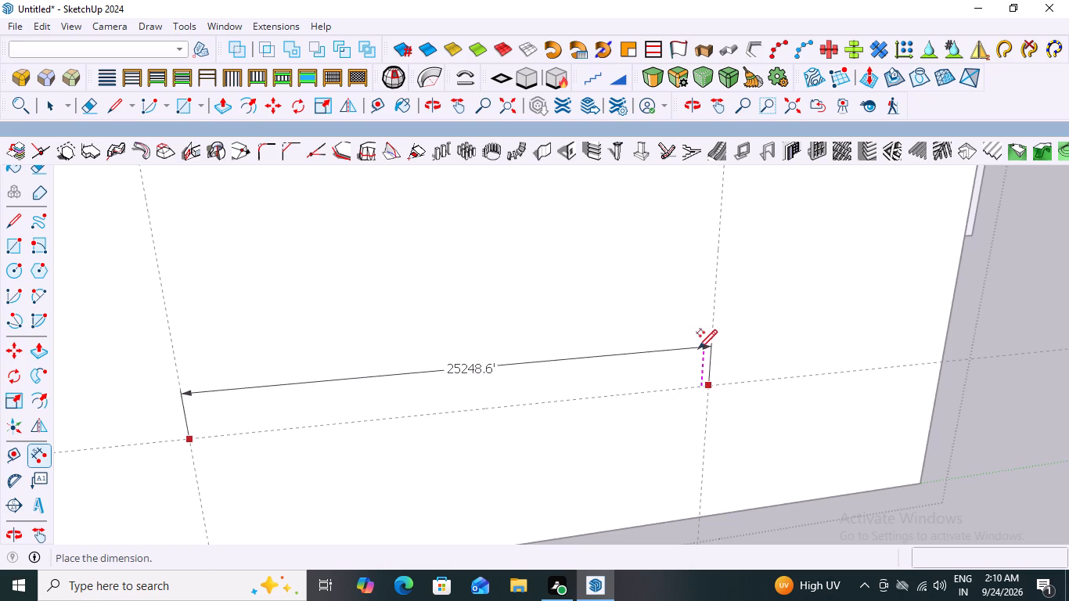
{"action": "left_click", "coordinate": [698, 354]}
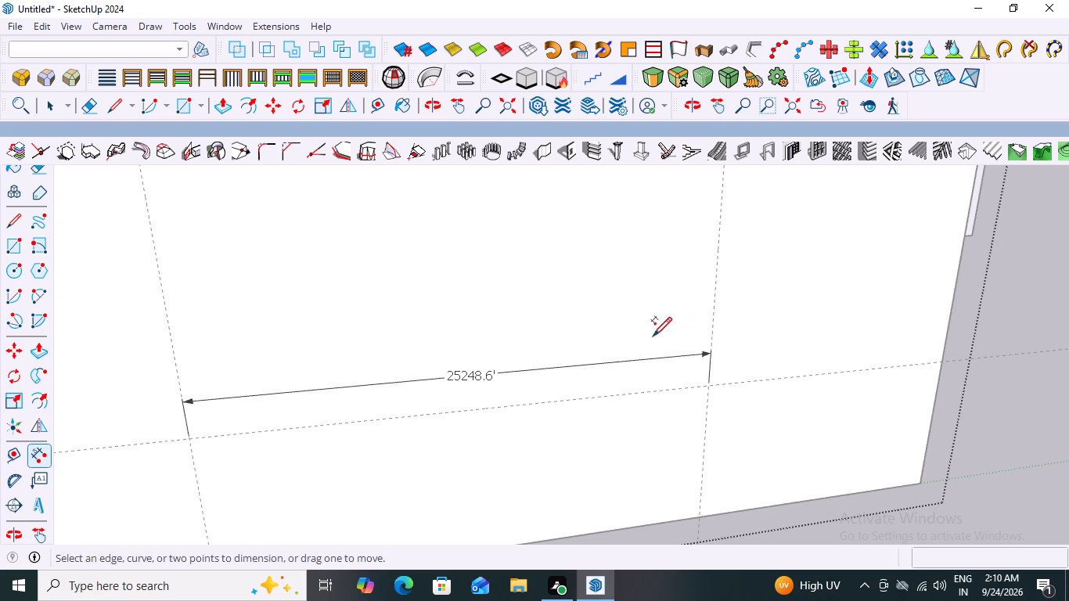
Dimension the height from the face's bottom edge to the lower horizontal guide, along the vertical guide farther from the origin.
{"action": "scroll", "coordinate": [665, 333], "scroll_direction": "down", "scroll_amount": 5}
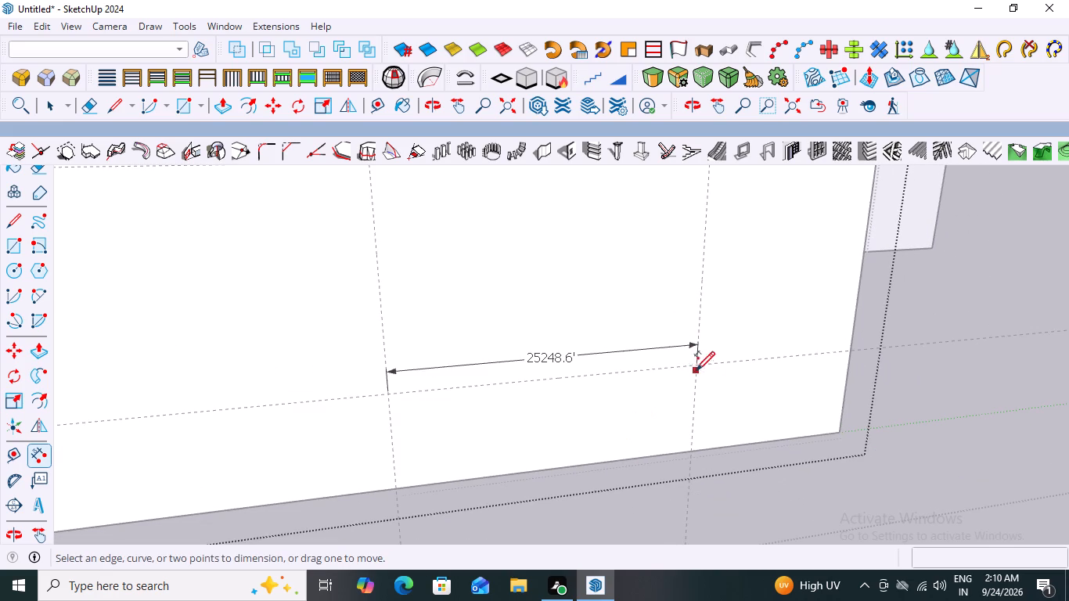
{"action": "scroll", "coordinate": [705, 375], "scroll_direction": "up", "scroll_amount": 2}
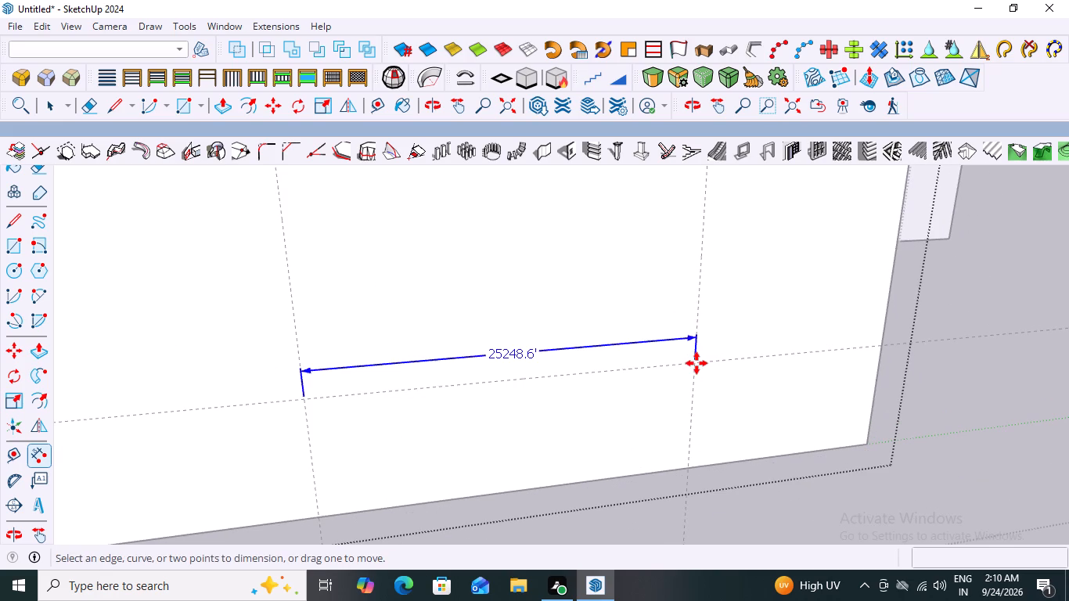
{"action": "left_click", "coordinate": [689, 469]}
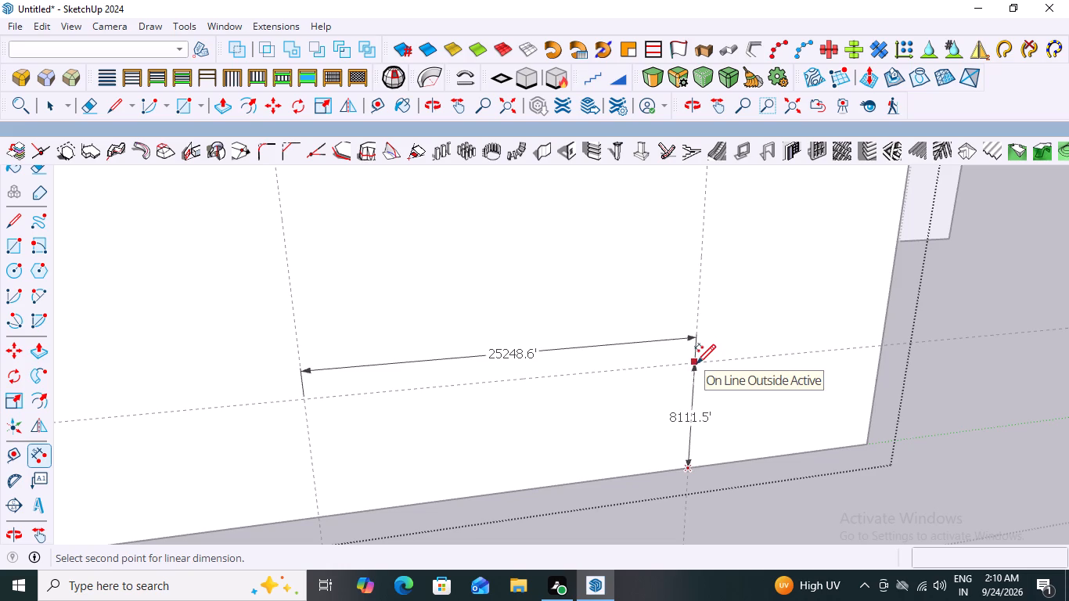
{"action": "left_click", "coordinate": [696, 362]}
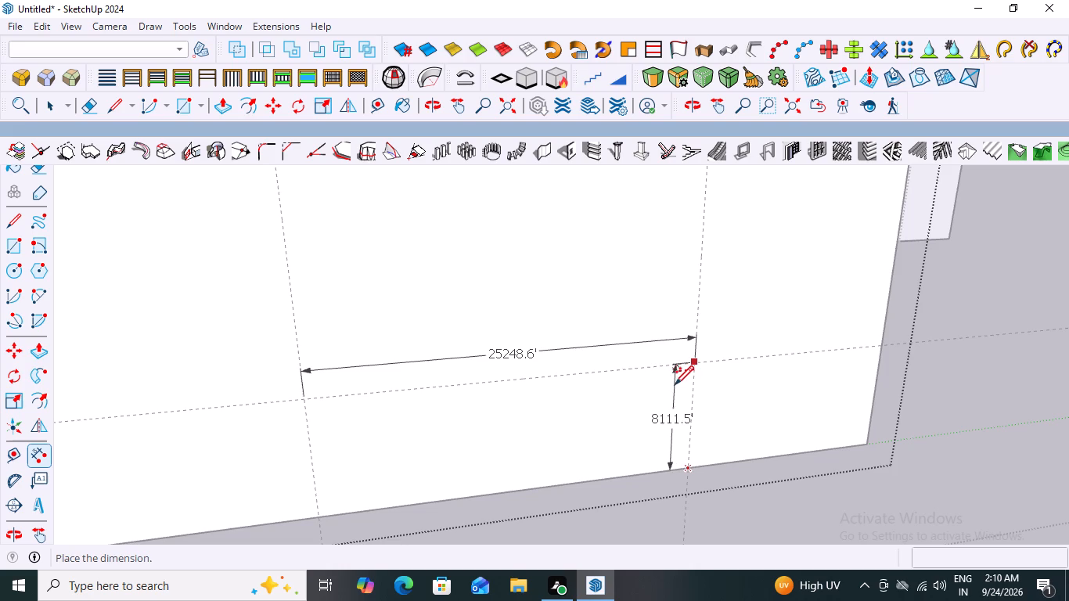
{"action": "left_click", "coordinate": [675, 383]}
{"action": "key", "text": "space"}
{"action": "scroll", "coordinate": [797, 429], "scroll_direction": "down", "scroll_amount": 3}
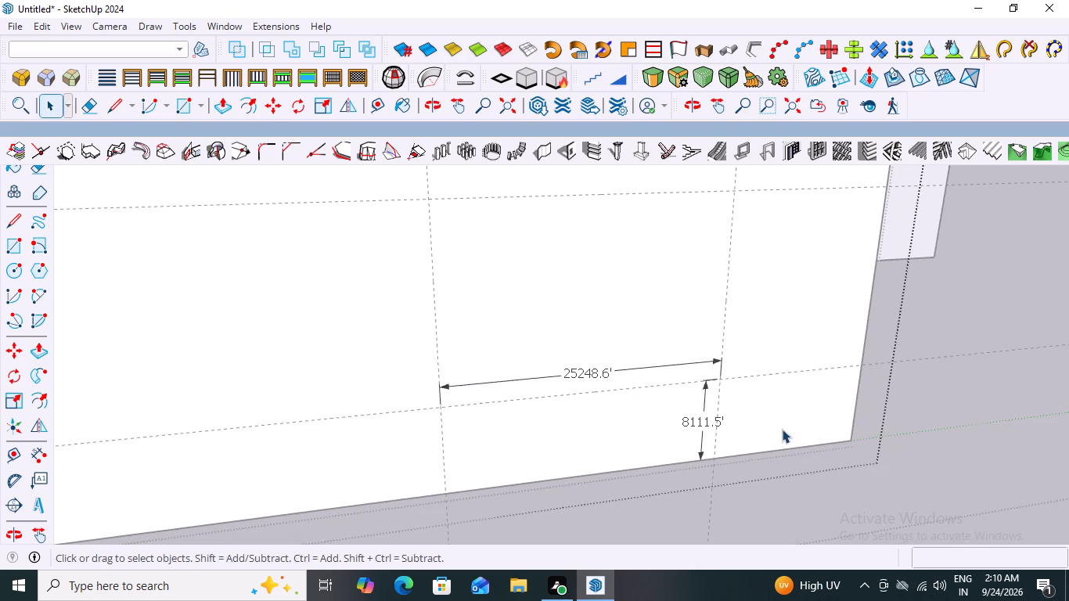
Dimension the vertical distance between the two horizontal guides along the vertical guide nearer the origin.
{"action": "middle_click_drag", "start_coordinate": [822, 452], "coordinate": [817, 443]}
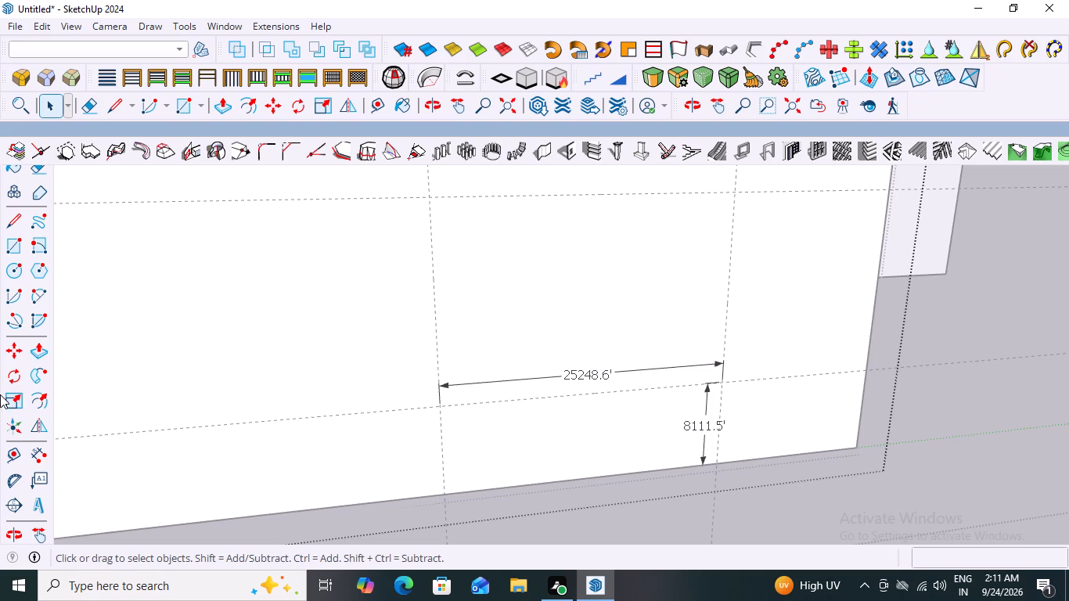
{"action": "left_click", "coordinate": [41, 449]}
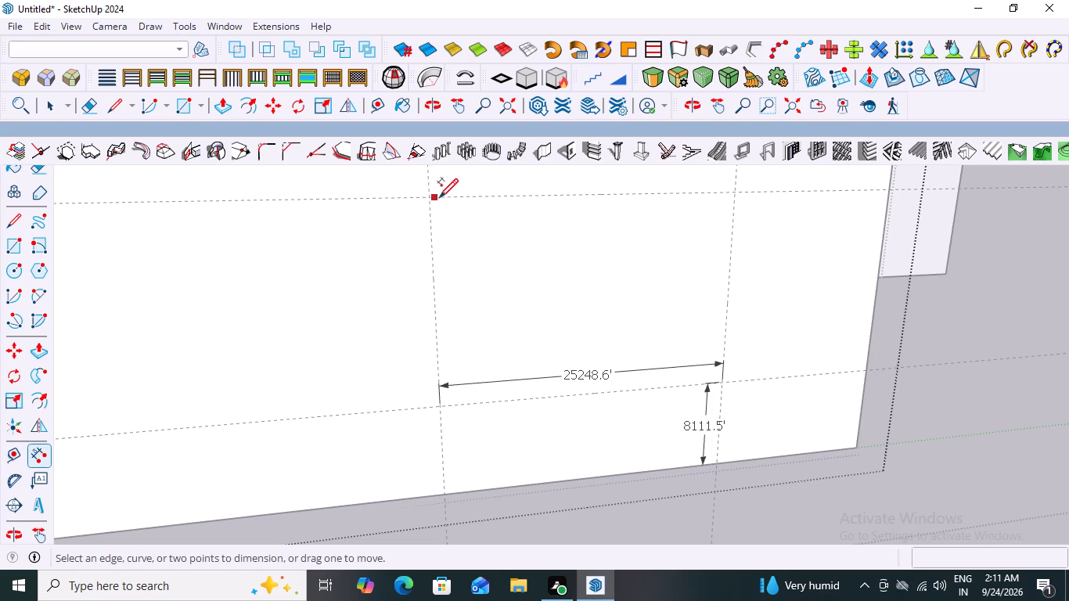
{"action": "left_click", "coordinate": [430, 197]}
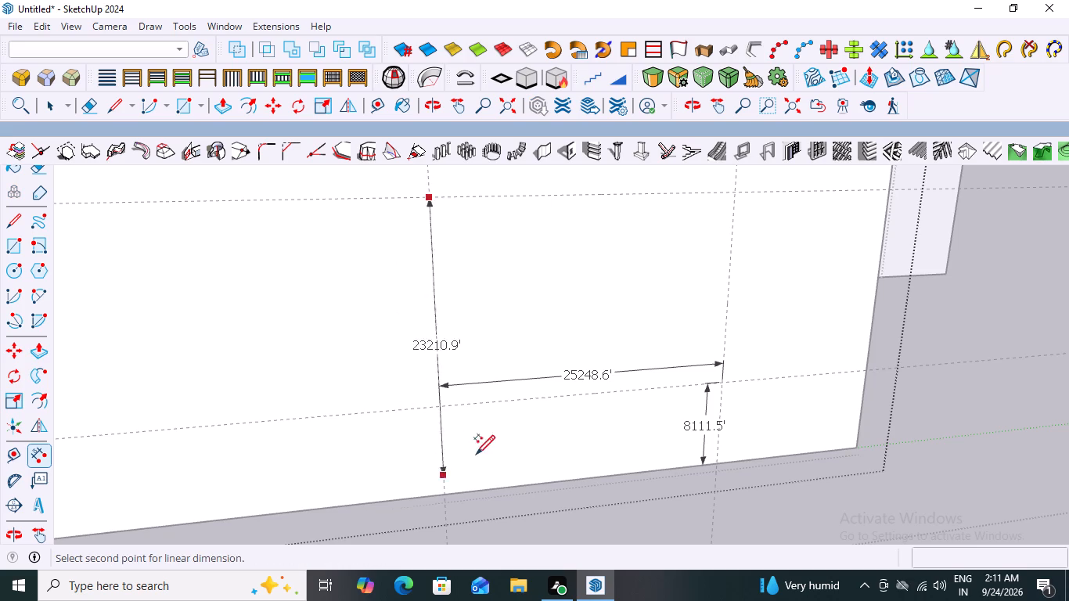
{"action": "left_click", "coordinate": [440, 405]}
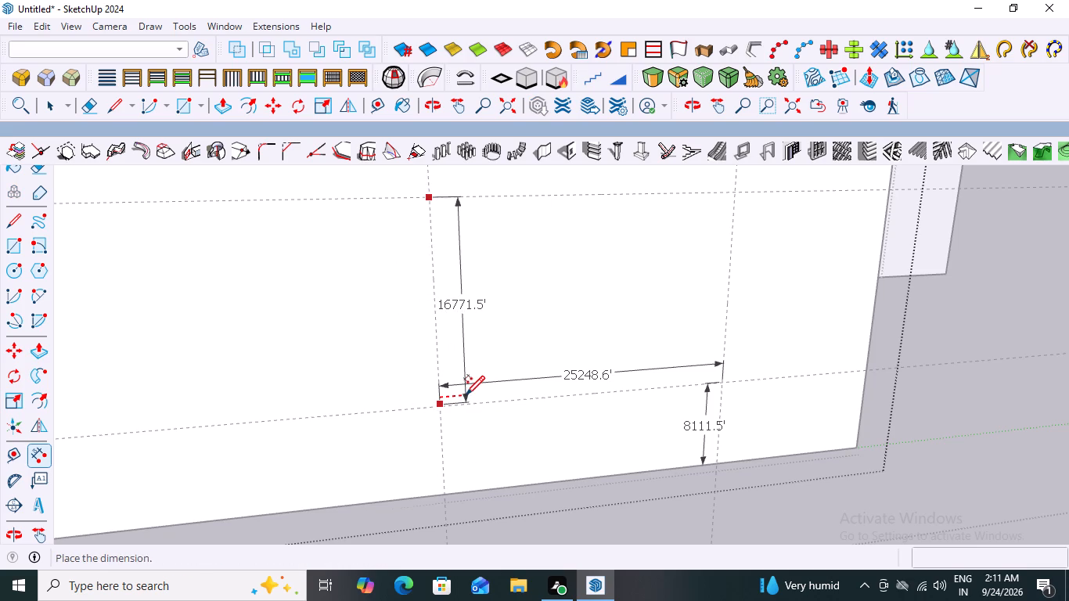
{"action": "left_click", "coordinate": [466, 394]}
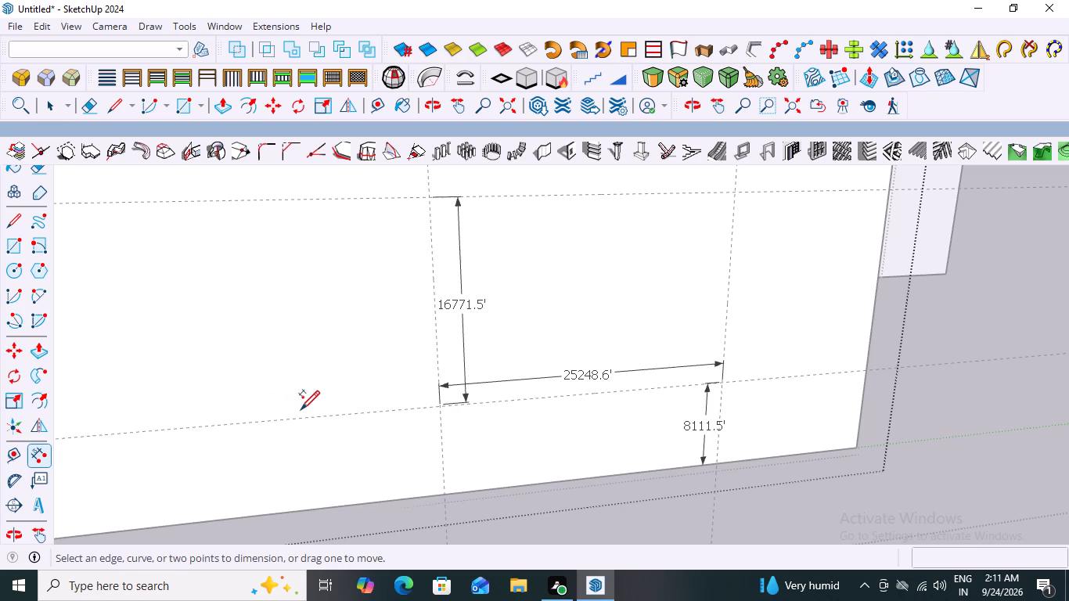
{"action": "key", "text": "space"}
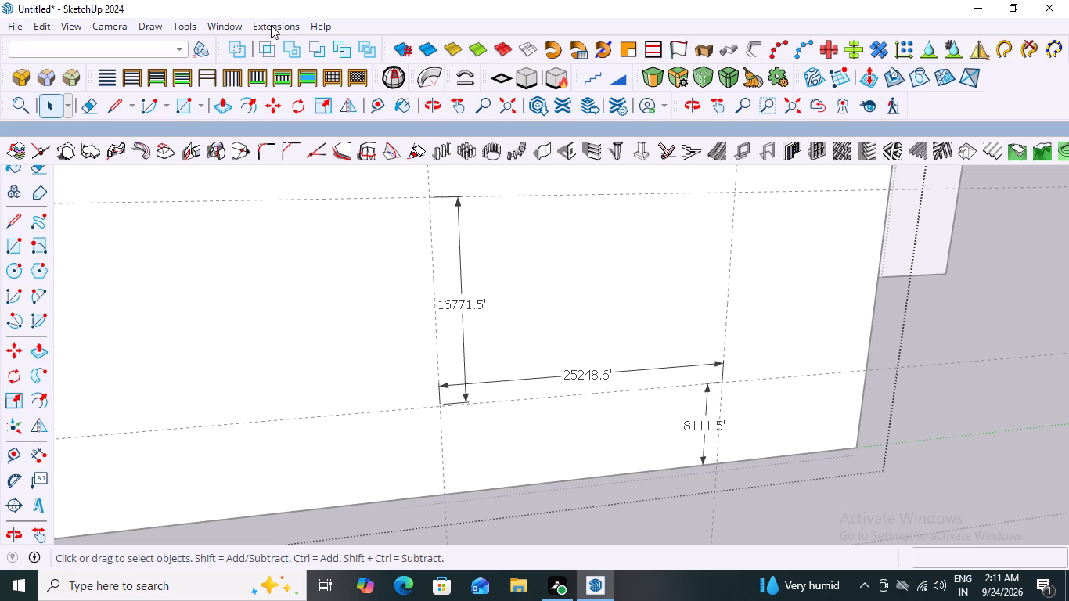
Open the MajWindow settings for a Type B window and enter 16771.5 as the window height.
{"action": "left_click", "coordinate": [271, 25]}
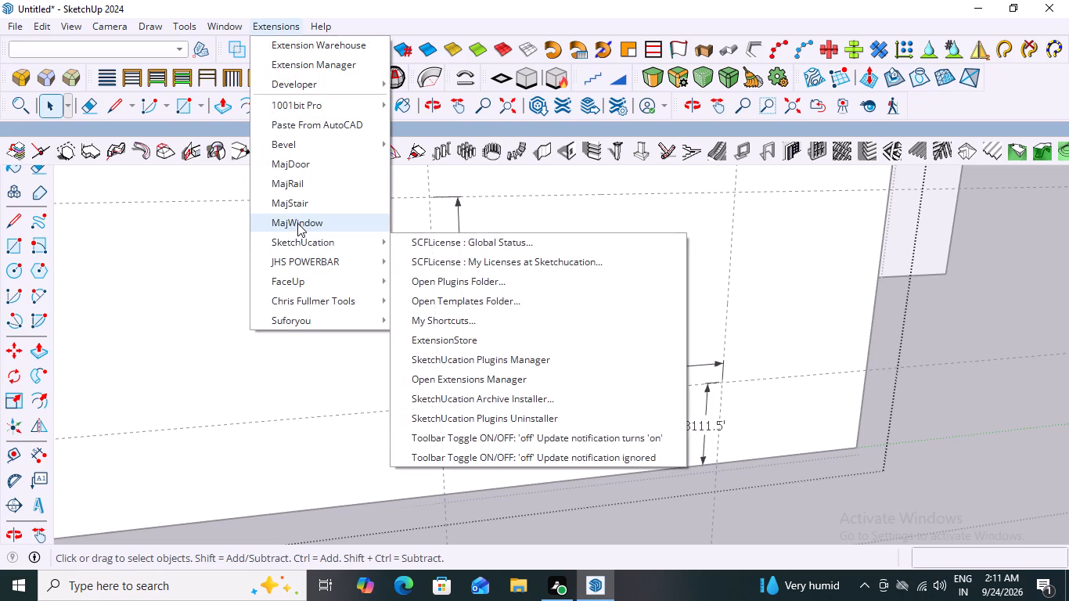
{"action": "left_click", "coordinate": [297, 223]}
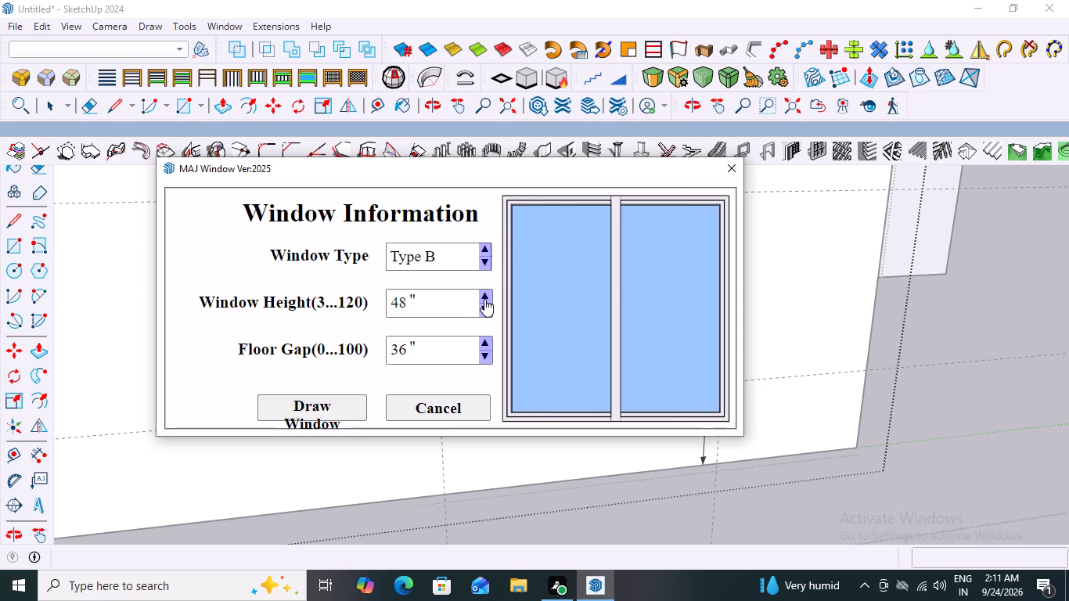
{"action": "left_click", "coordinate": [458, 300]}
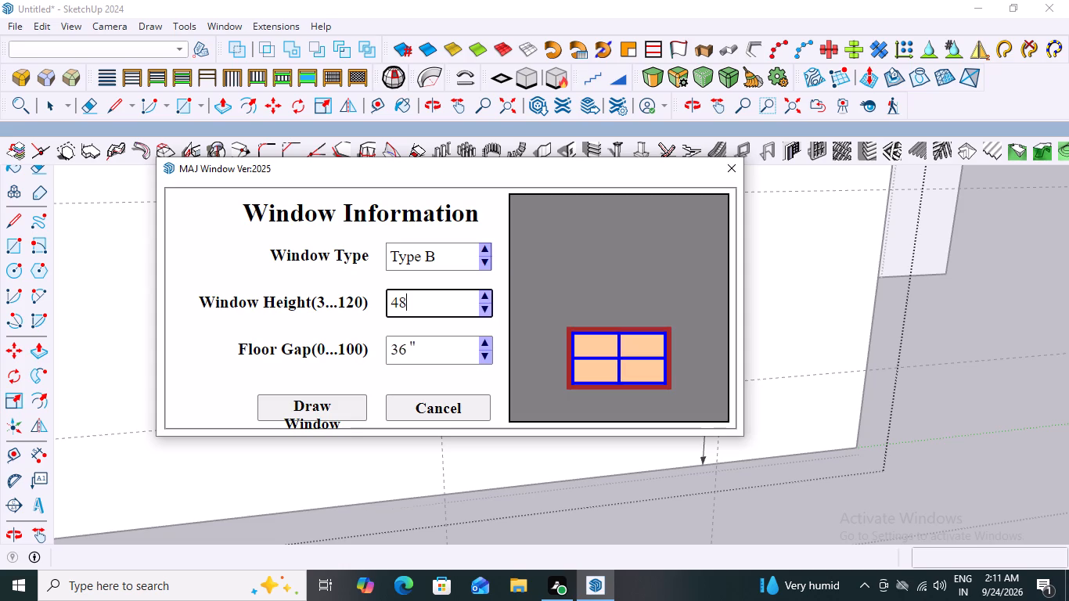
{"action": "key", "text": "BackSpace"}
{"action": "key", "text": "BackSpace"}
{"action": "key", "text": "BackSpace"}
{"action": "scroll", "coordinate": [458, 300], "scroll_direction": "down", "scroll_amount": 2}
{"action": "left_click_drag", "start_coordinate": [166, 174], "coordinate": [63, 236]}
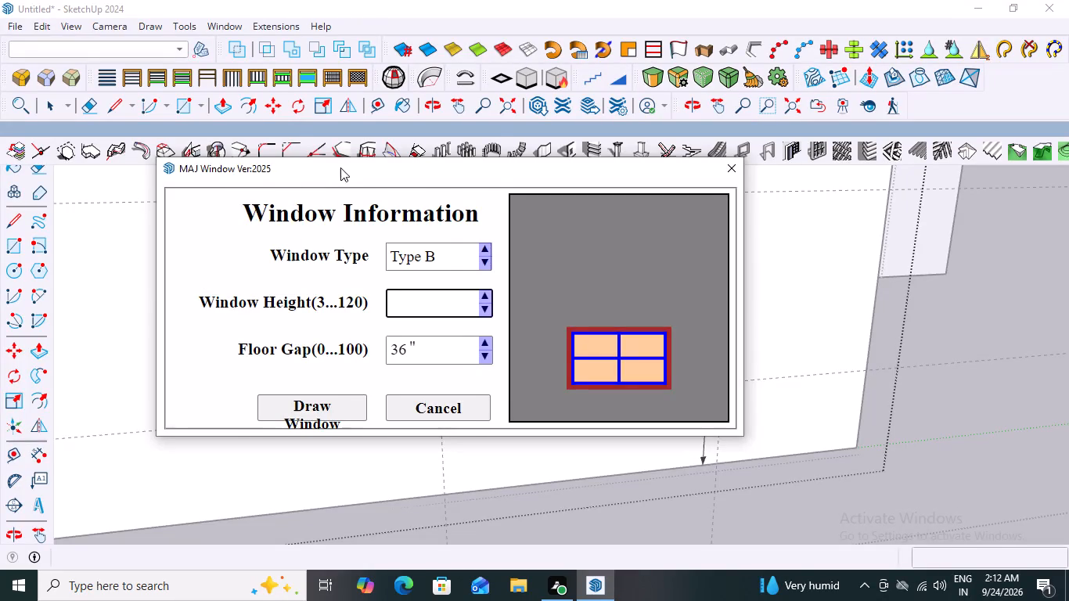
{"action": "left_click_drag", "start_coordinate": [341, 167], "coordinate": [419, 160]}
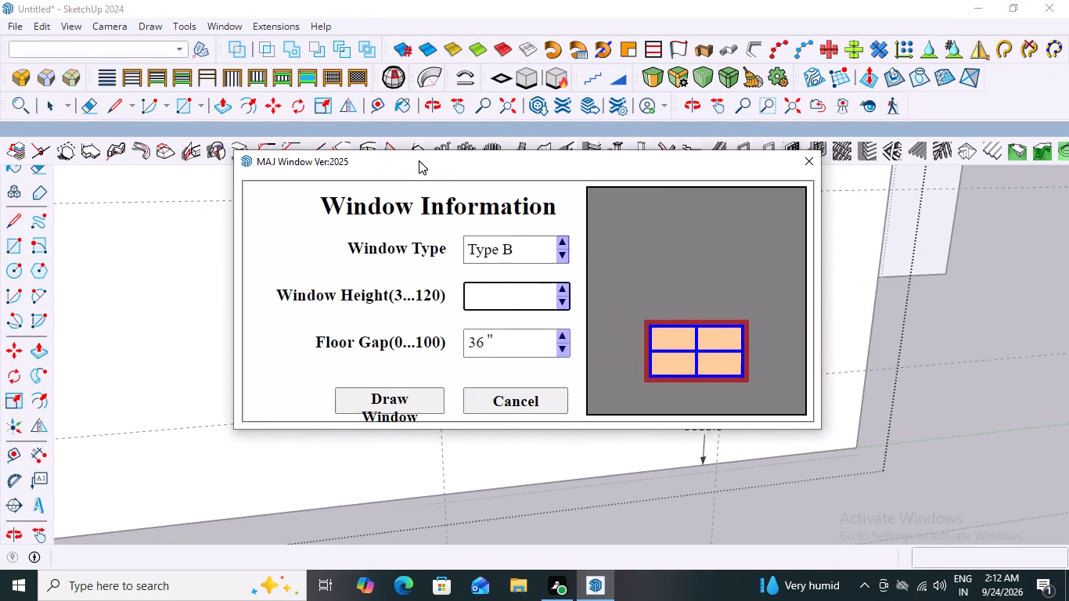
{"action": "left_click_drag", "start_coordinate": [419, 160], "coordinate": [180, 329]}
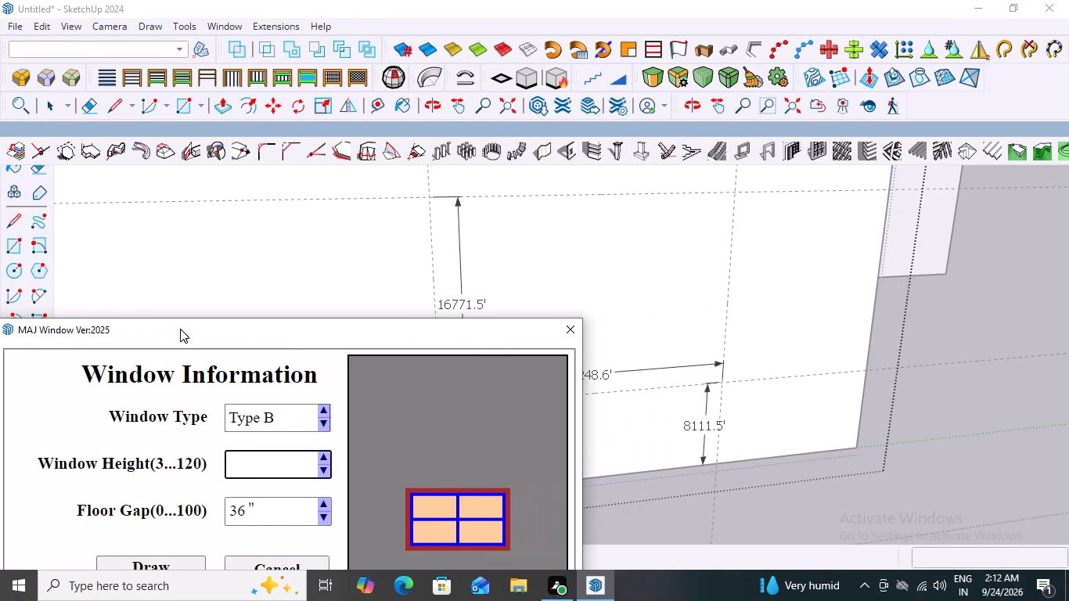
{"action": "left_click_drag", "start_coordinate": [180, 329], "coordinate": [192, 324]}
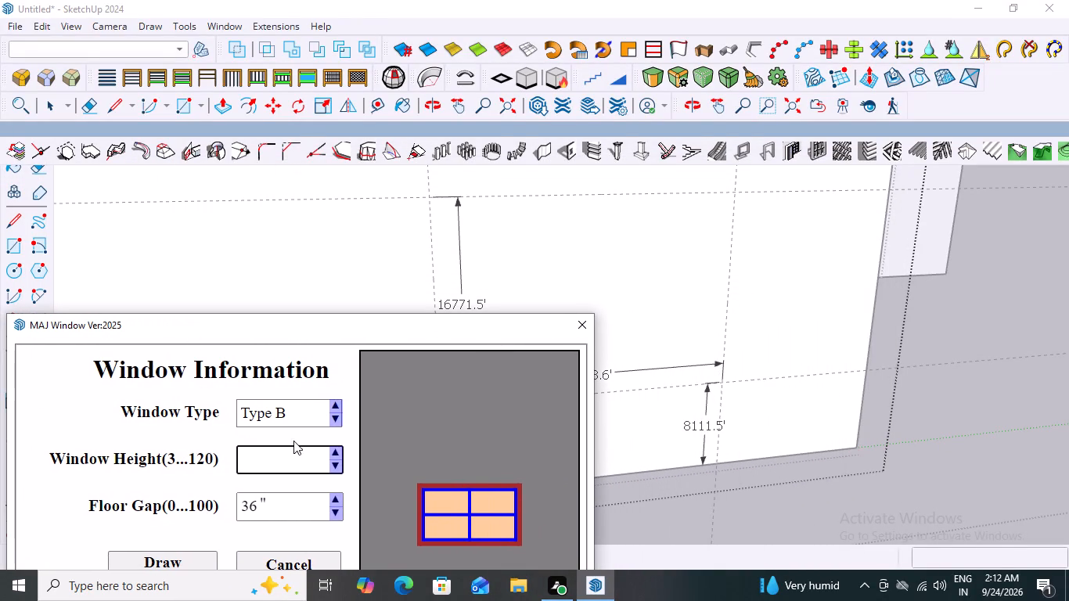
{"action": "left_click", "coordinate": [254, 470]}
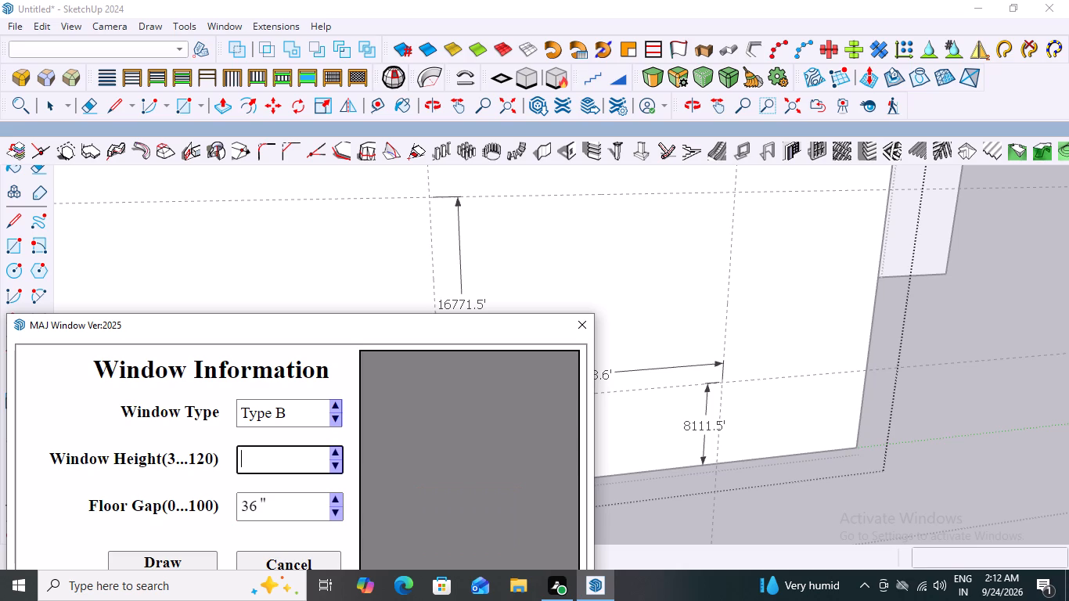
{"action": "key", "text": "1"}
{"action": "key", "text": "6"}
{"action": "type", "text": "77"}
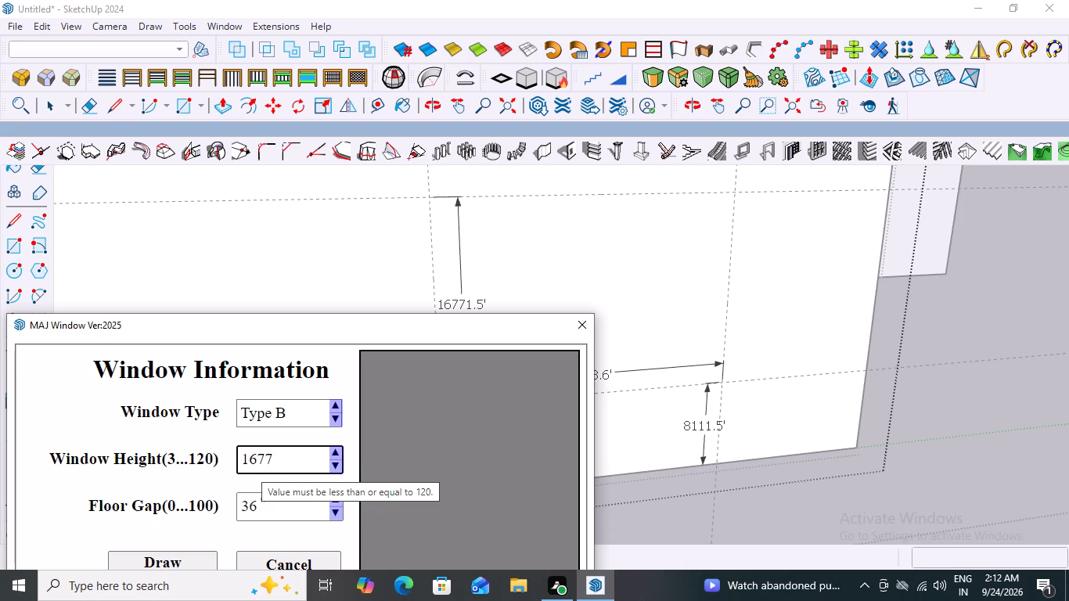
{"action": "type", "text": "1,5'"}
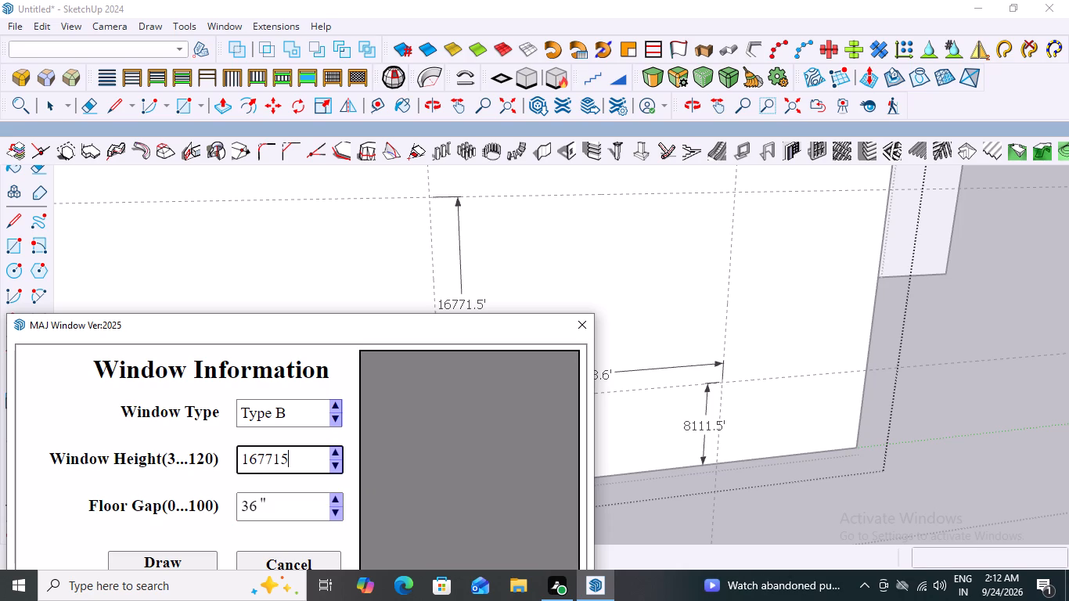
{"action": "key", "text": "BackSpace"}
{"action": "key", "text": "period"}
{"action": "key", "text": "5"}
{"action": "key", "text": "apostrophe"}
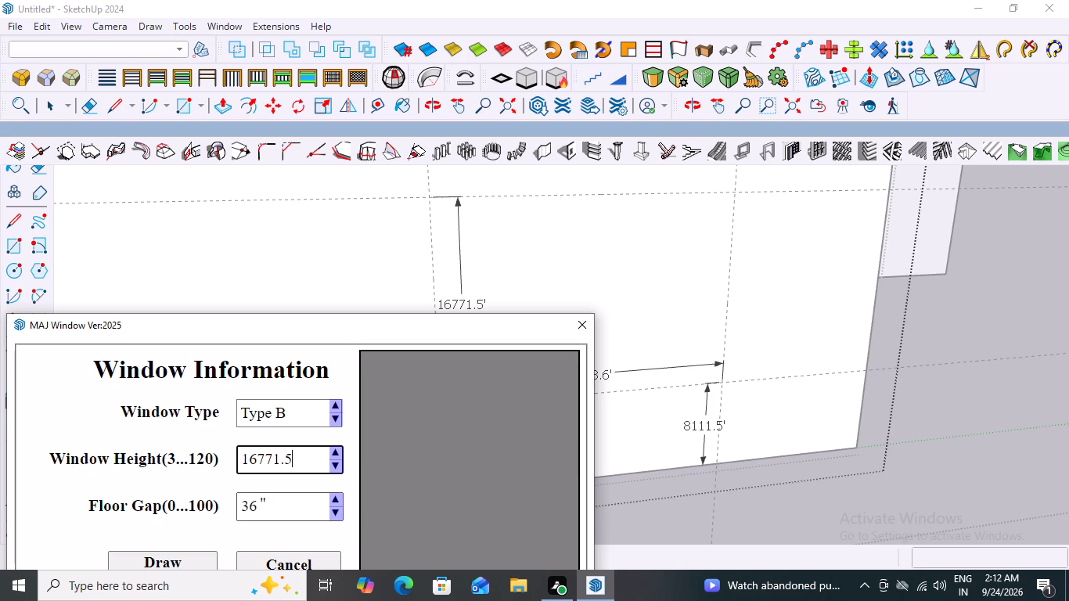
{"action": "left_click", "coordinate": [275, 502]}
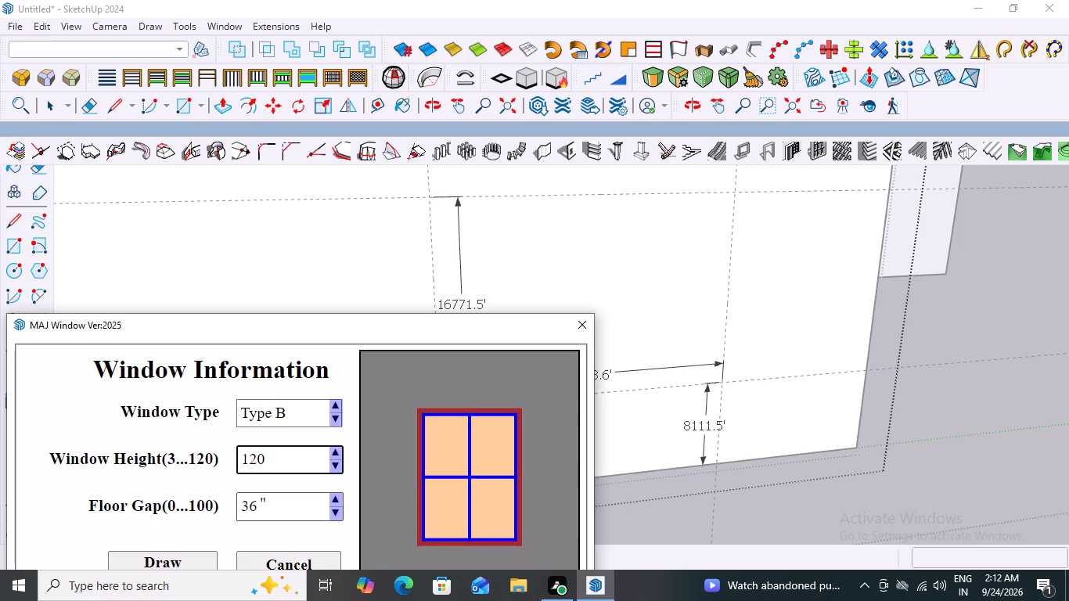
Clear the floor gap value in the MajWindow settings.
{"action": "left_click", "coordinate": [277, 509]}
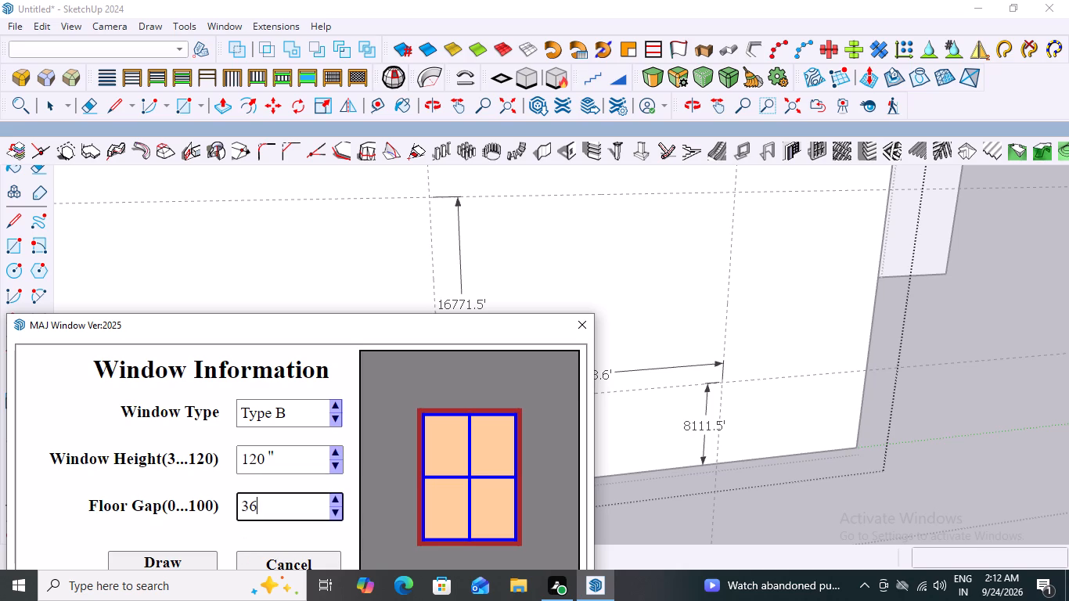
{"action": "key", "text": "BackSpace"}
{"action": "key", "text": "BackSpace"}
{"action": "key", "text": "BackSpace"}
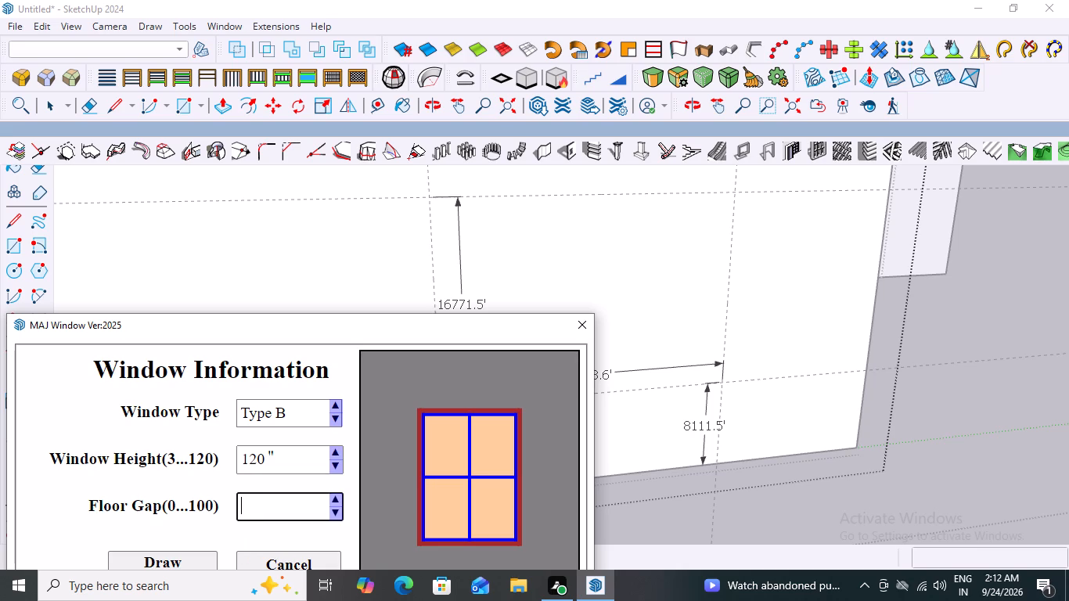